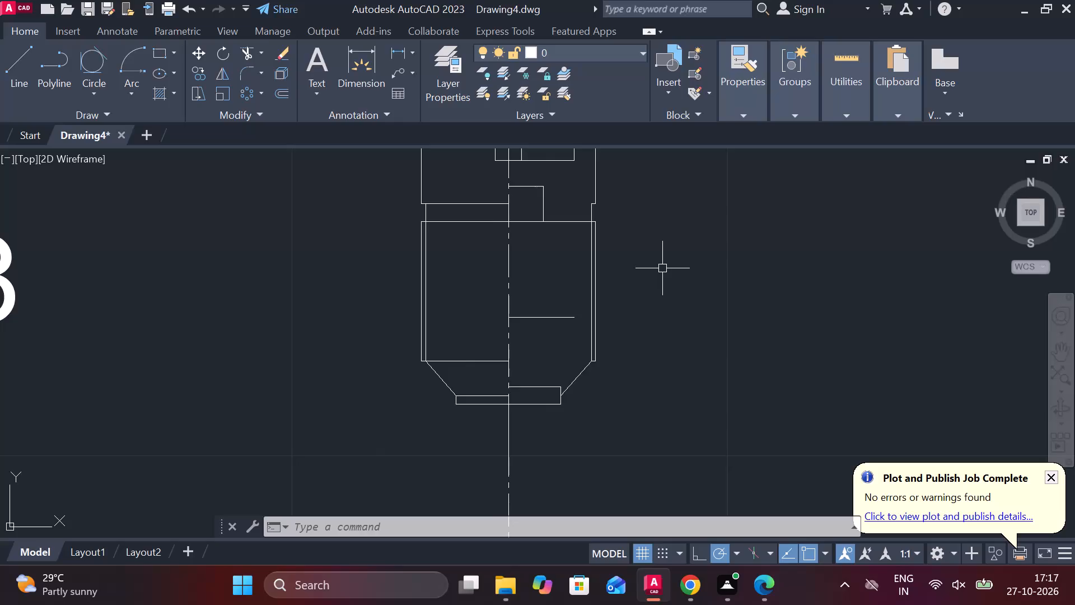
Draw a line about 4.4 long at 60° from the upper outer corner of the inner recess, crossing the slot's bottom edge.
middle_drag(586, 255, 568, 334)
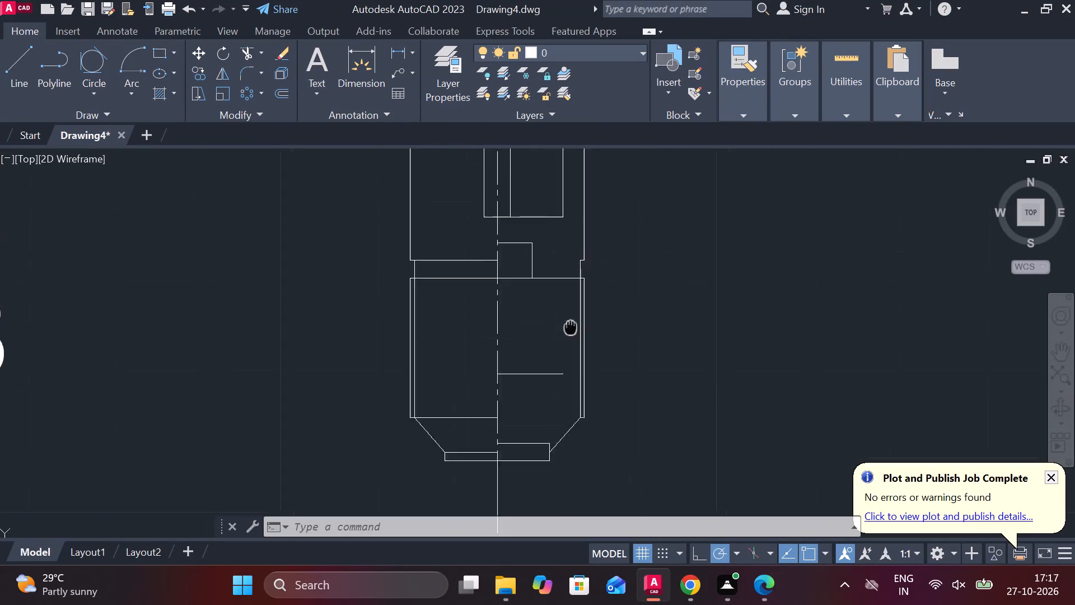
middle_drag(568, 334, 568, 335)
key(l)
key(Return)
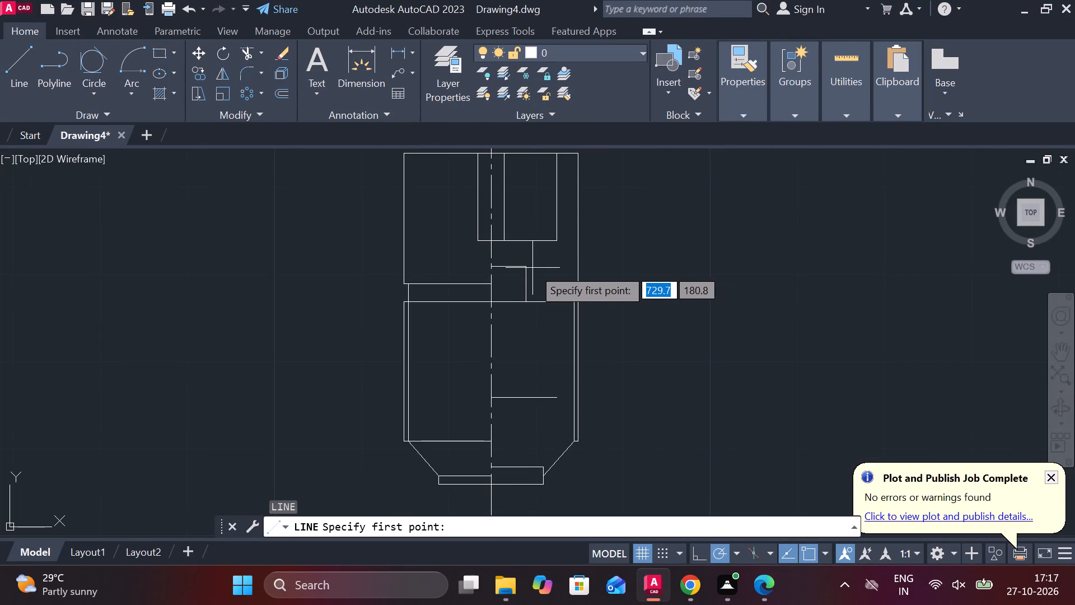
click(532, 268)
scroll(531, 257, up, 3)
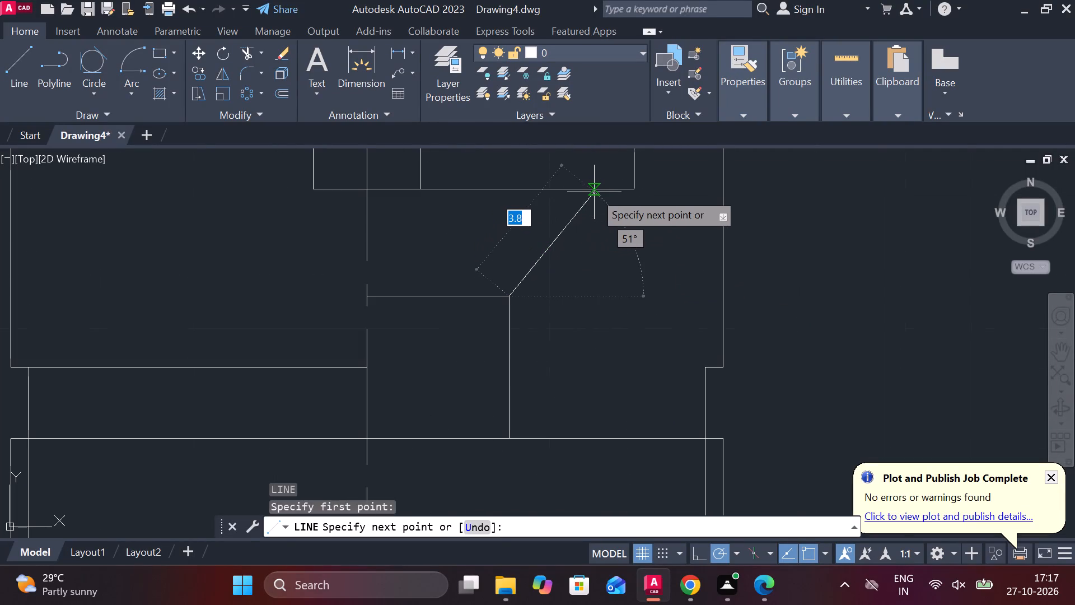
click(596, 163)
key(Escape)
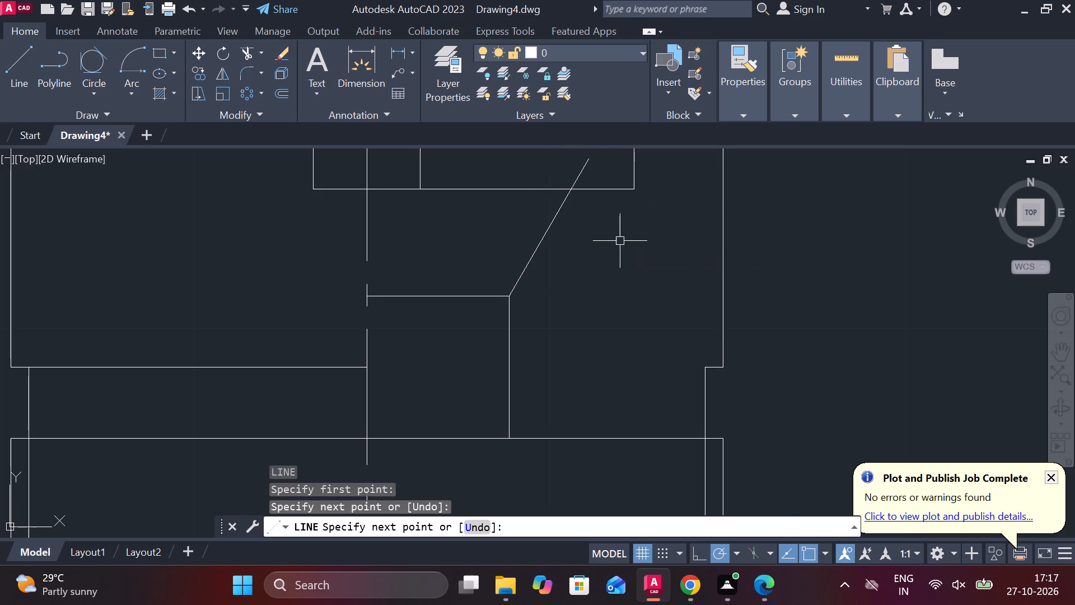
Trim the part of the 60° line that projects above the slot's bottom edge.
text(TR)
key(space)
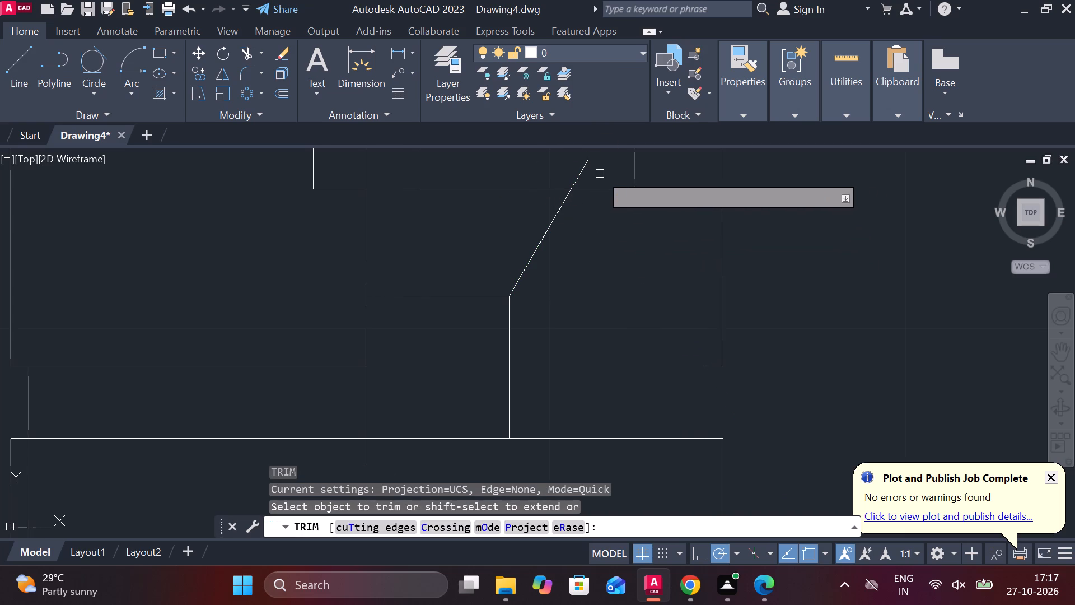
click(581, 171)
scroll(646, 202, down, 2)
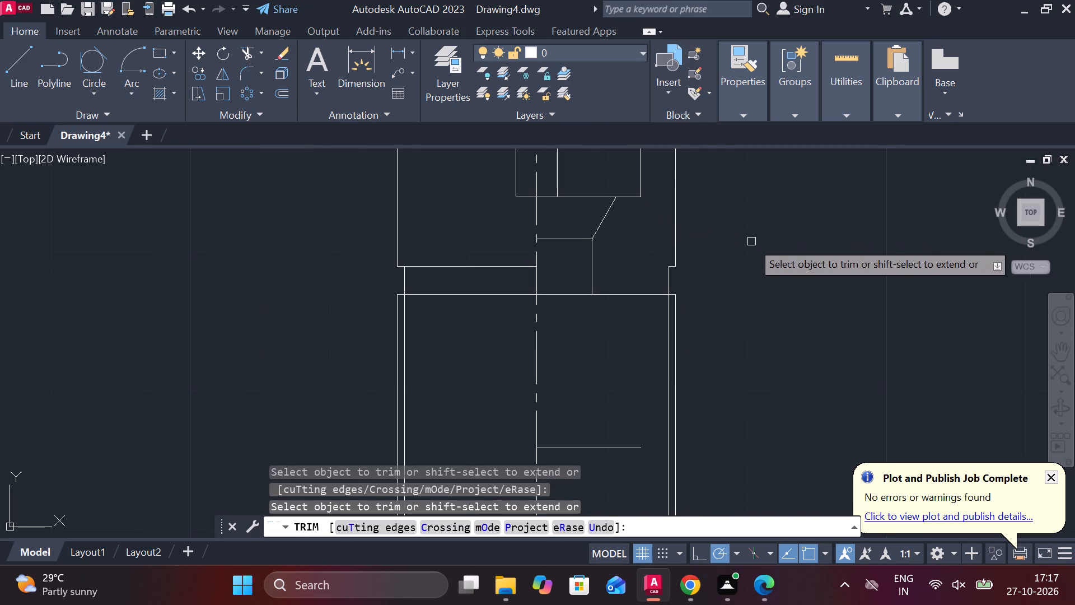
scroll(768, 257, down, 2)
middle_drag(761, 261, 658, 227)
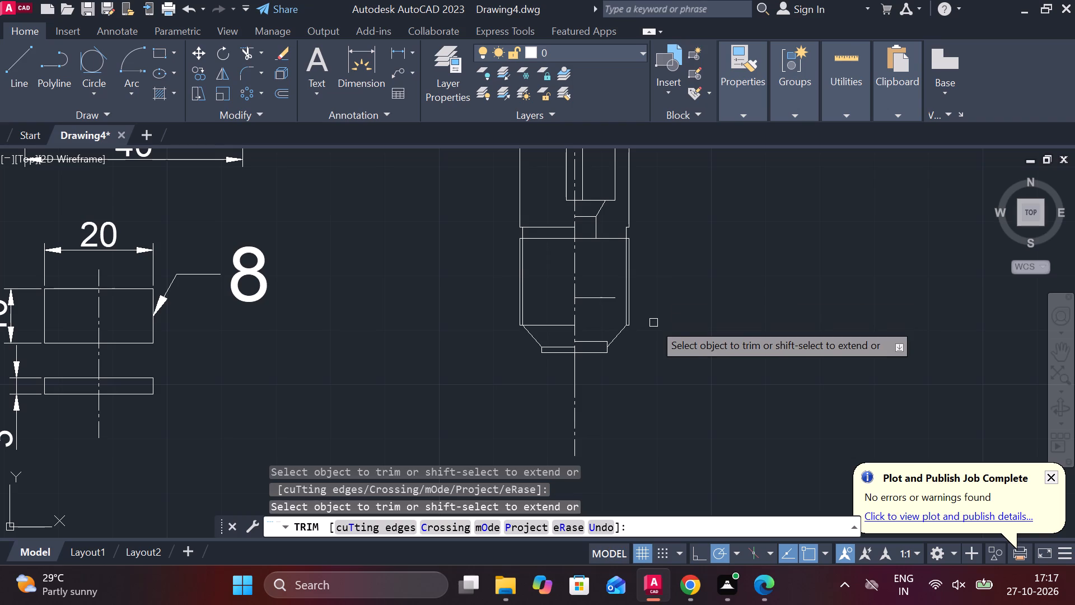
key(Escape)
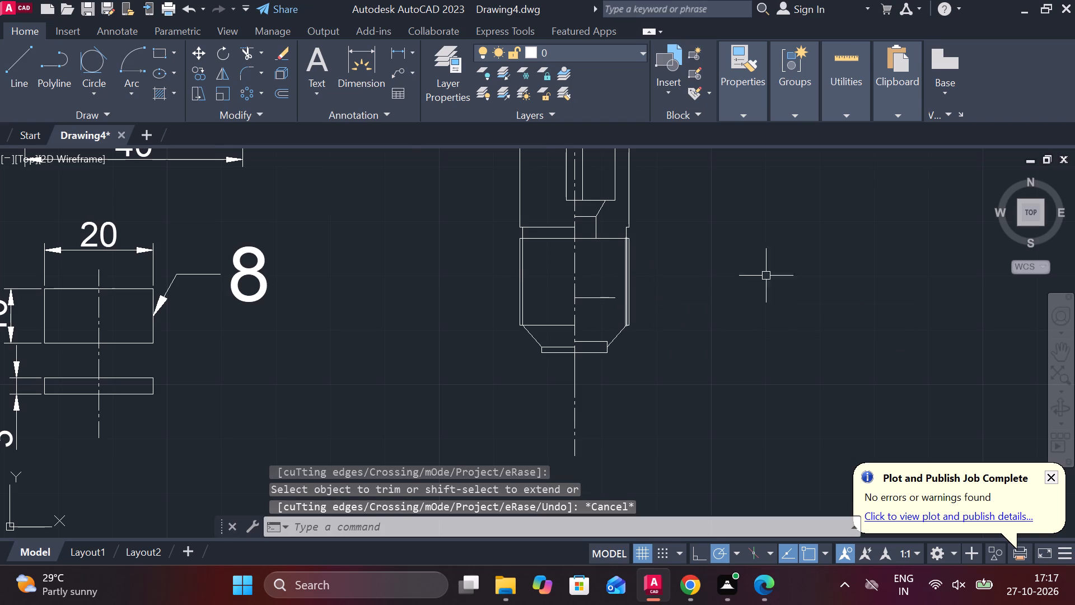
Extend the inner recess's short vertical line down to the lower horizontal recess line.
scroll(702, 292, up, 1)
key(e)
text(X)
key(space)
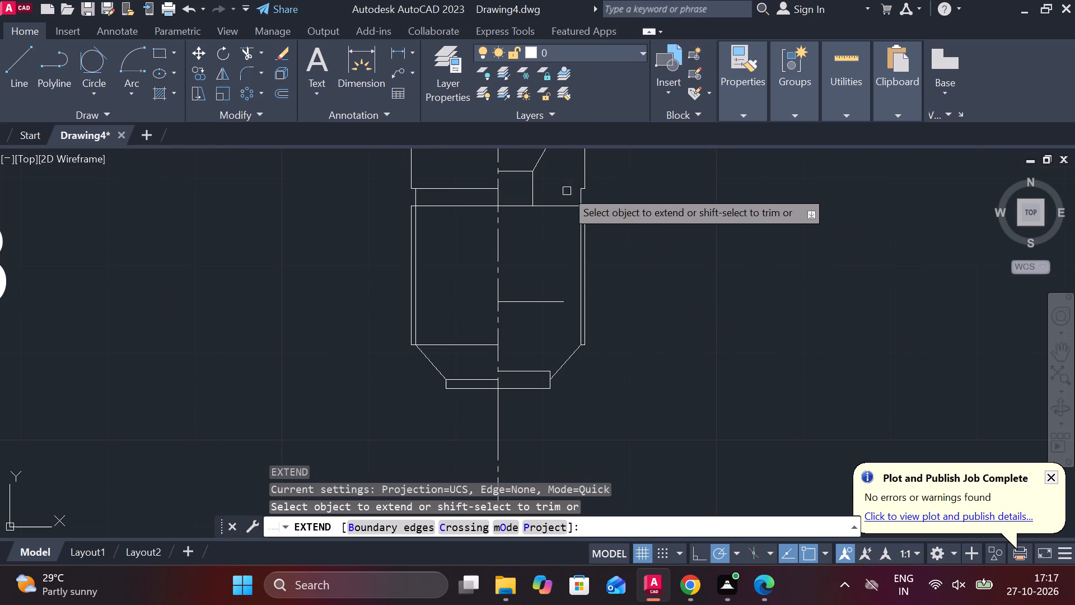
double_click(533, 197)
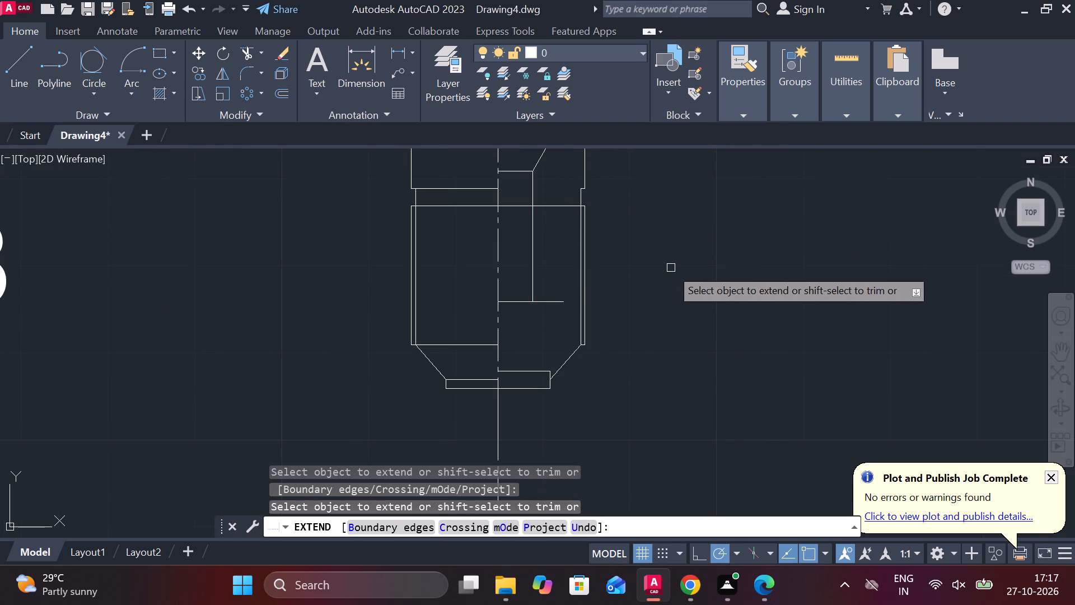
key(Escape)
Trim the part of the lower horizontal recess line that projects outside the extended vertical line.
text(TR)
key(space)
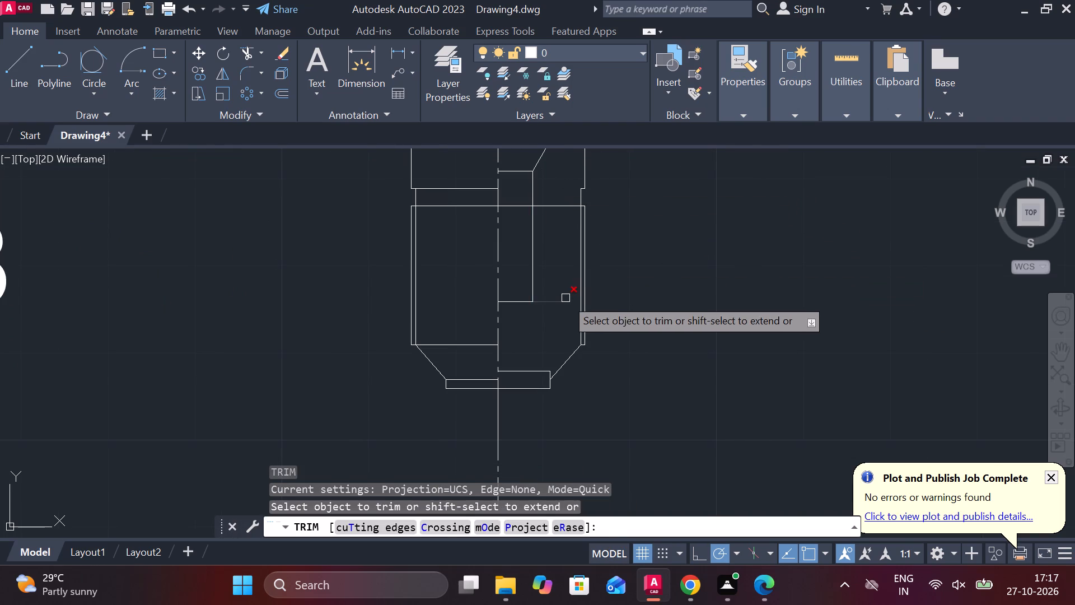
click(563, 302)
scroll(554, 303, down, 1)
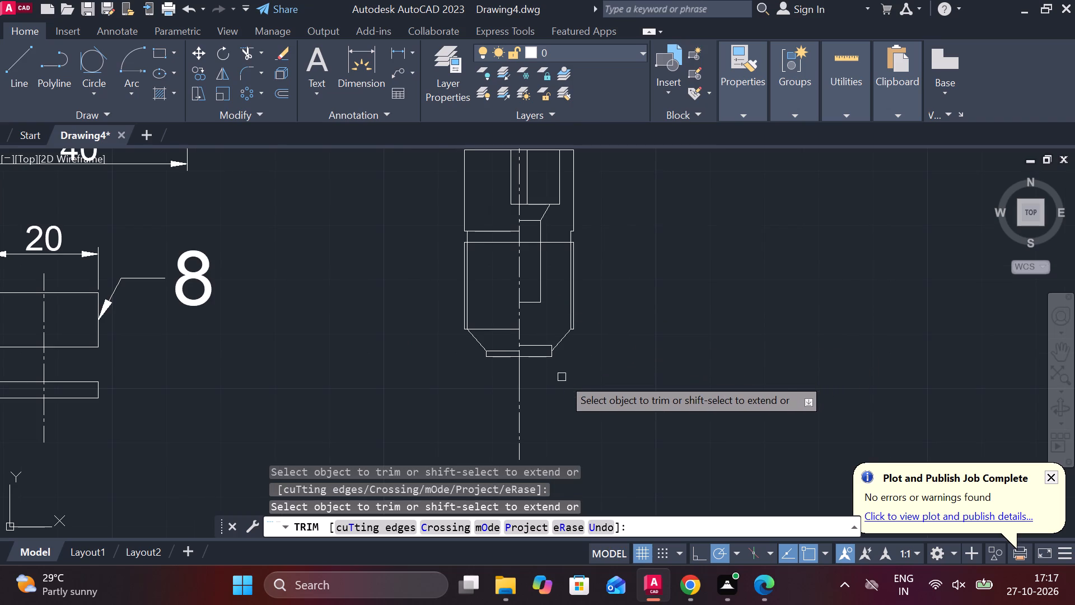
key(Escape)
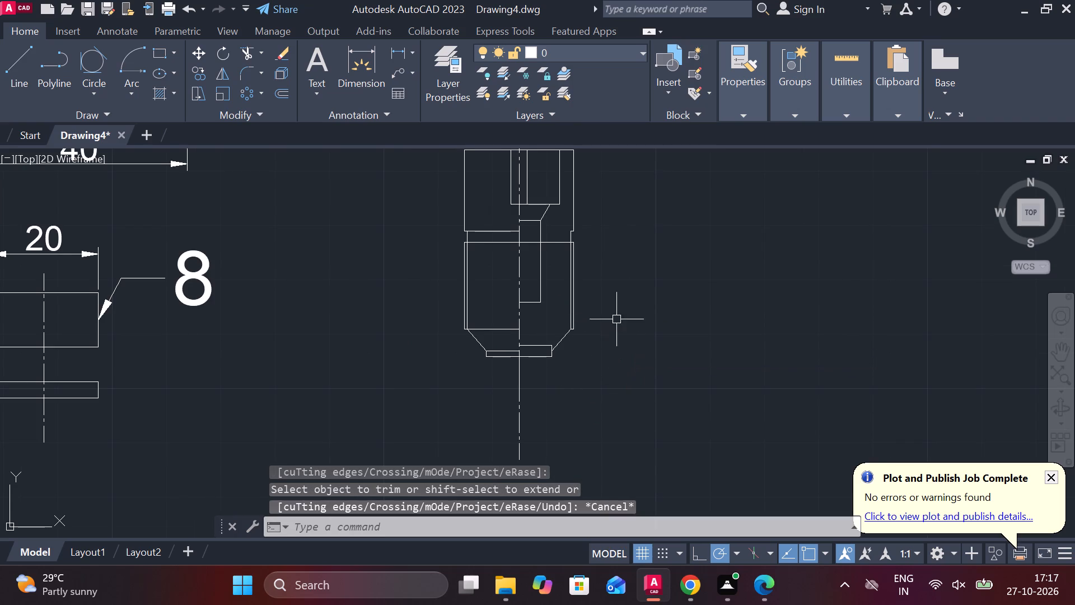
Hatch the two sectioned wall areas of the tapered part's right half, around the slot and inner recess.
middle_drag(619, 319, 620, 353)
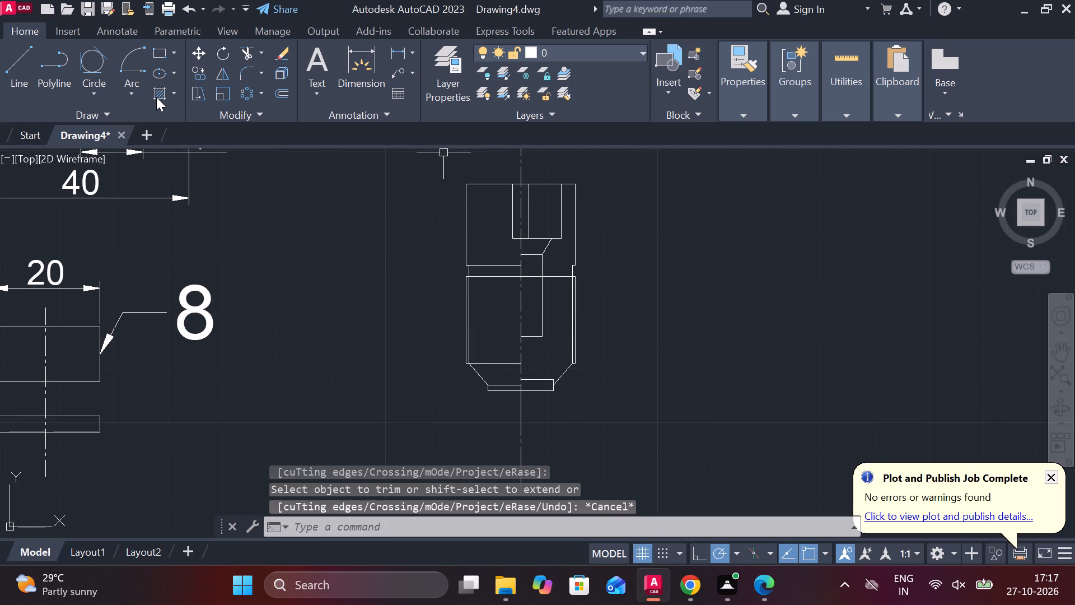
click(158, 86)
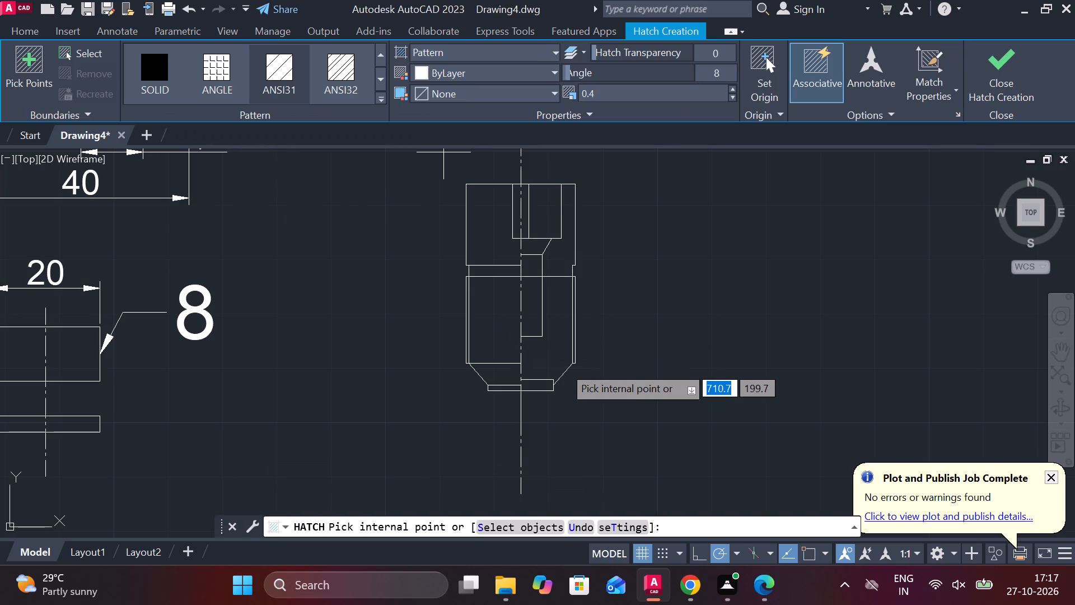
click(547, 356)
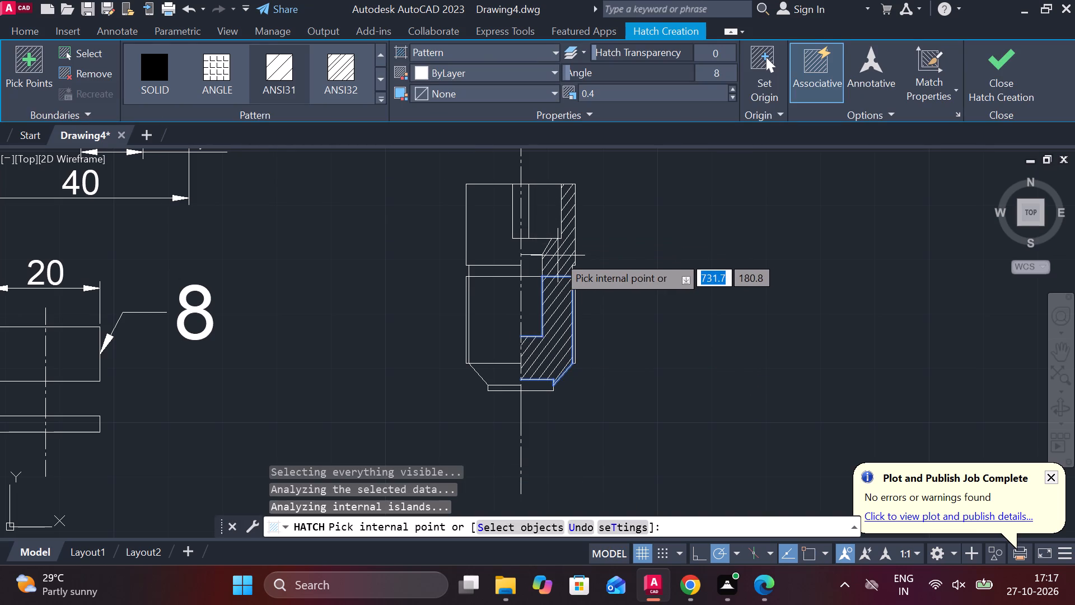
click(558, 255)
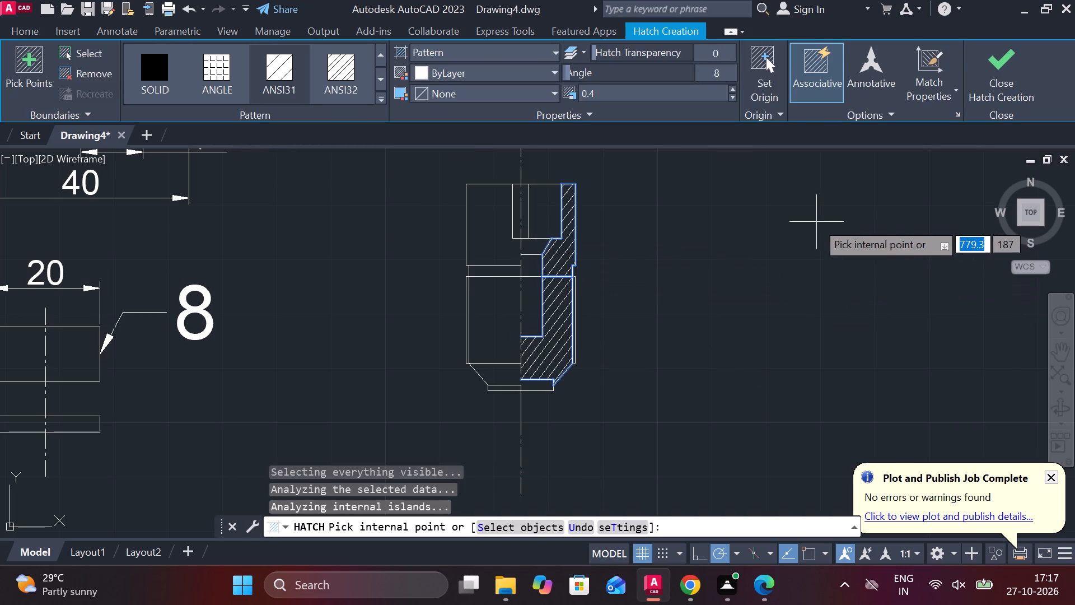
click(1004, 73)
middle_drag(680, 273, 646, 201)
key(Escape)
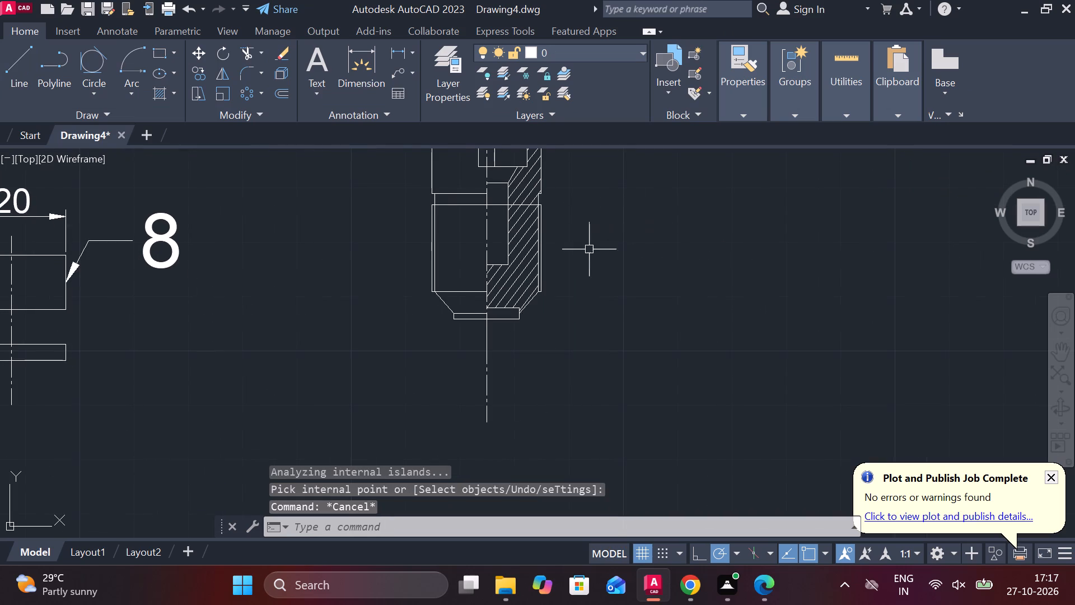
Add a linear dimension for the part's full width above its top edge.
middle_drag(599, 264, 607, 269)
scroll(557, 311, down, 1)
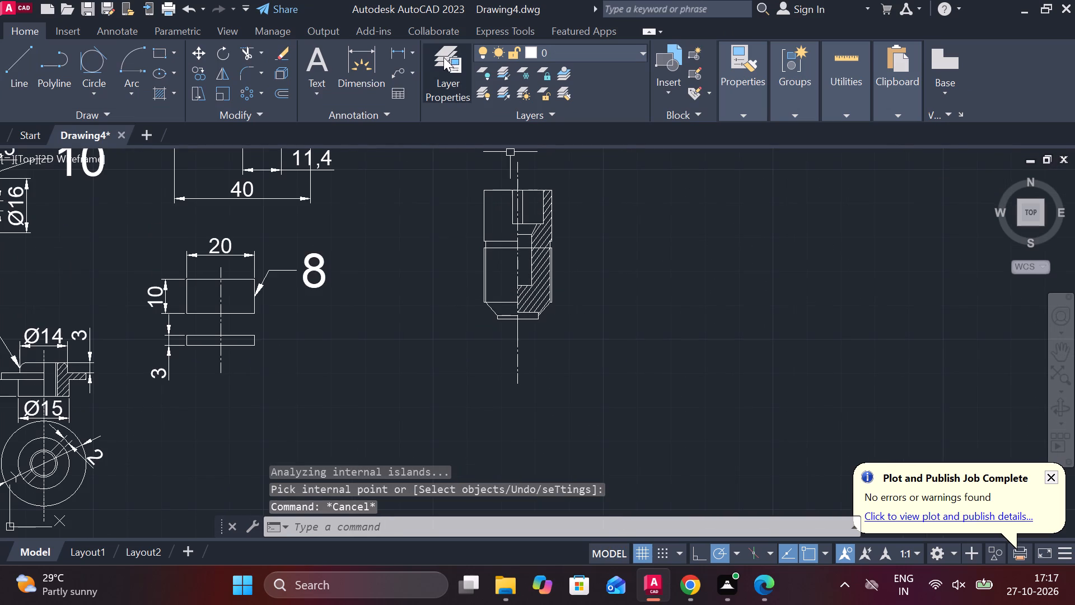
double_click(405, 55)
scroll(537, 192, up, 2)
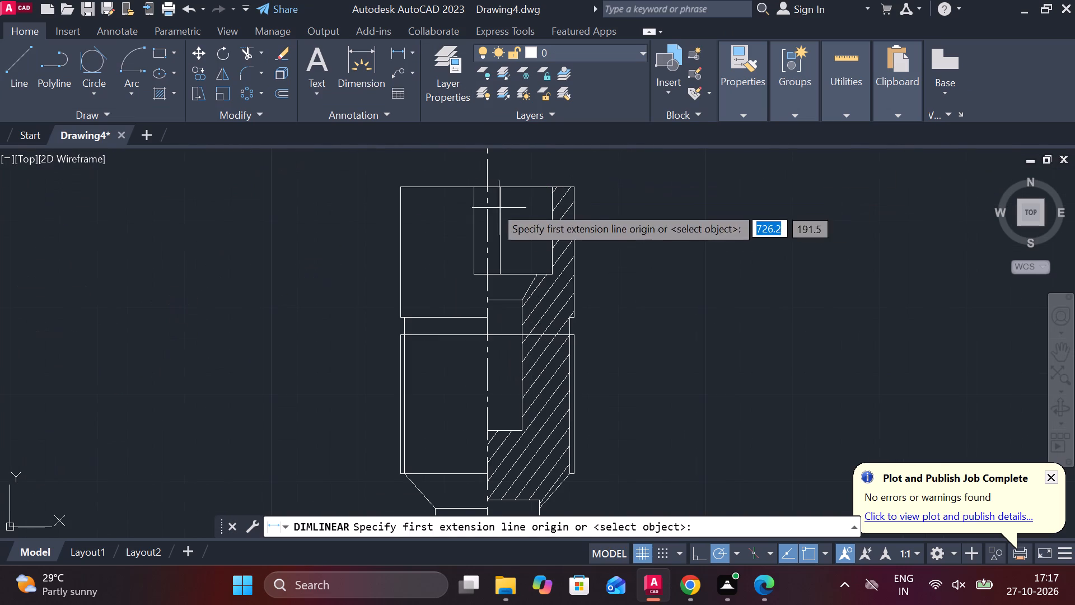
click(392, 190)
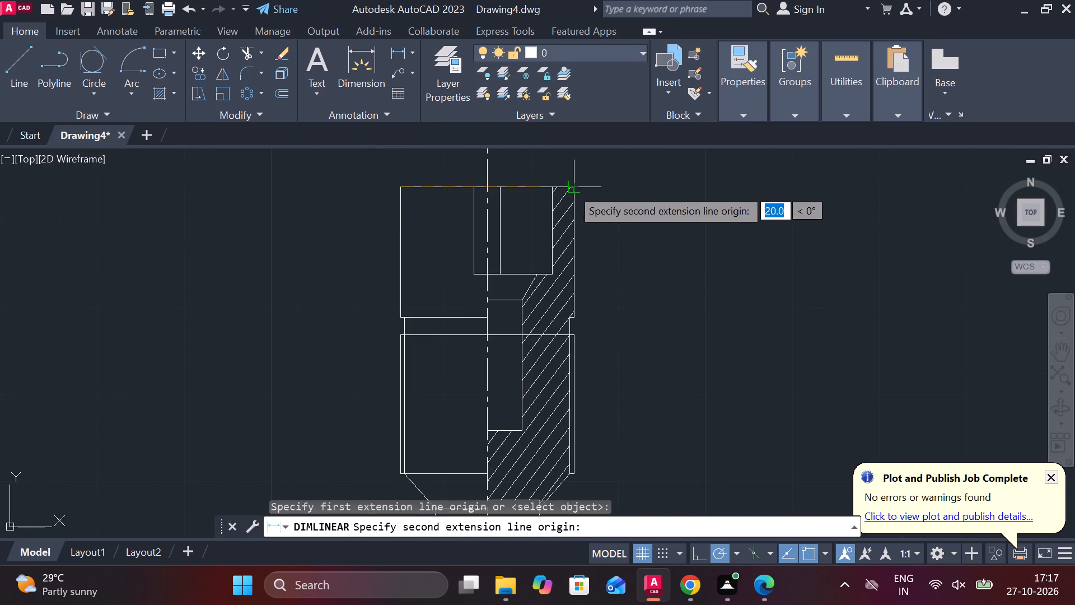
click(571, 188)
middle_drag(573, 184, 587, 262)
click(585, 190)
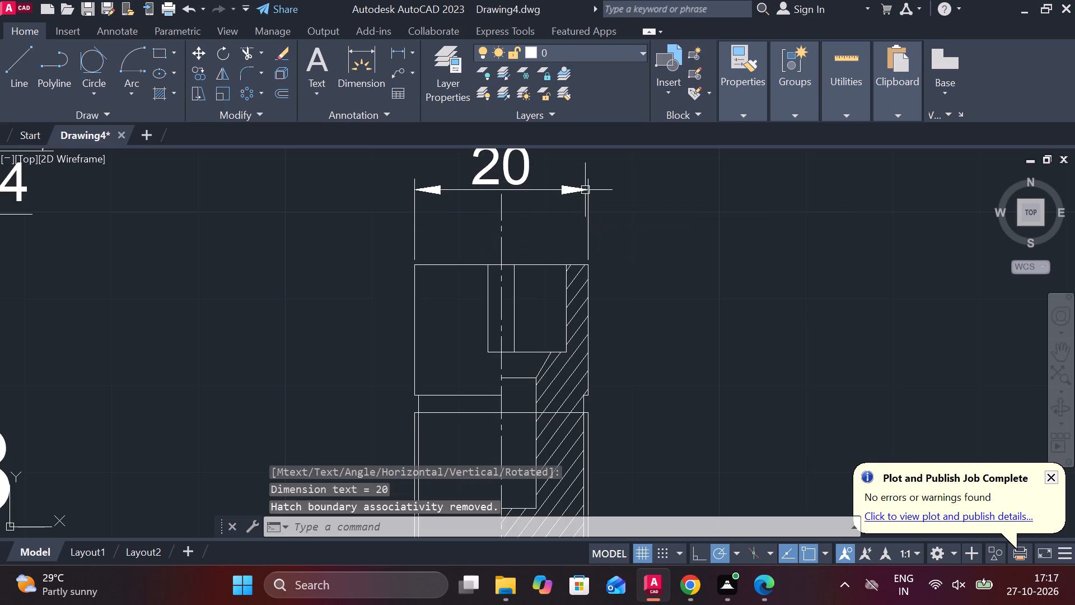
Change the text of the full-width dimension above the part to Ø20.
triple_click(526, 173)
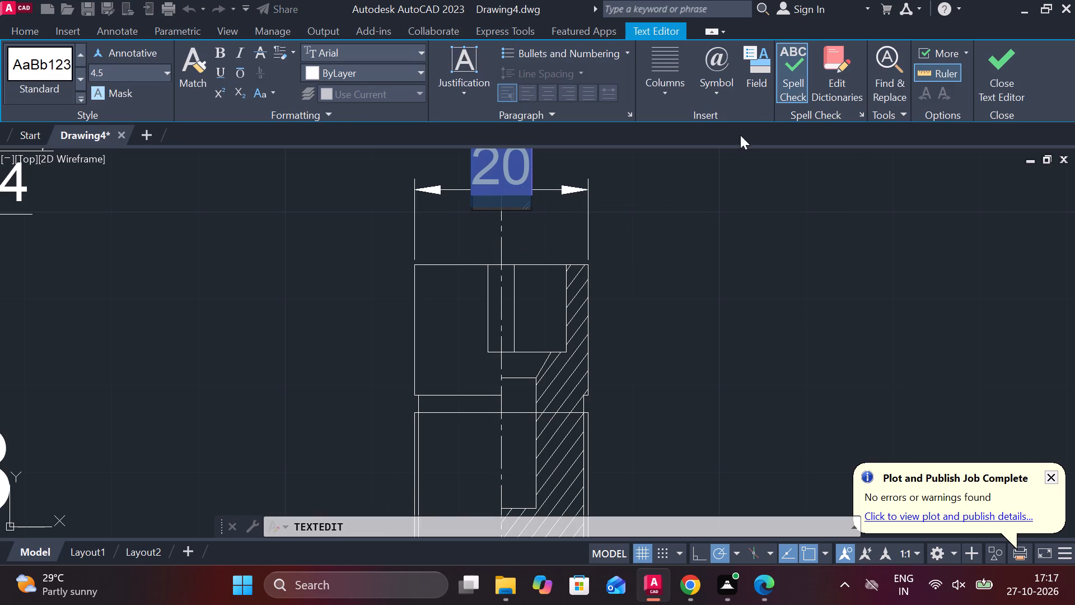
click(717, 101)
click(746, 152)
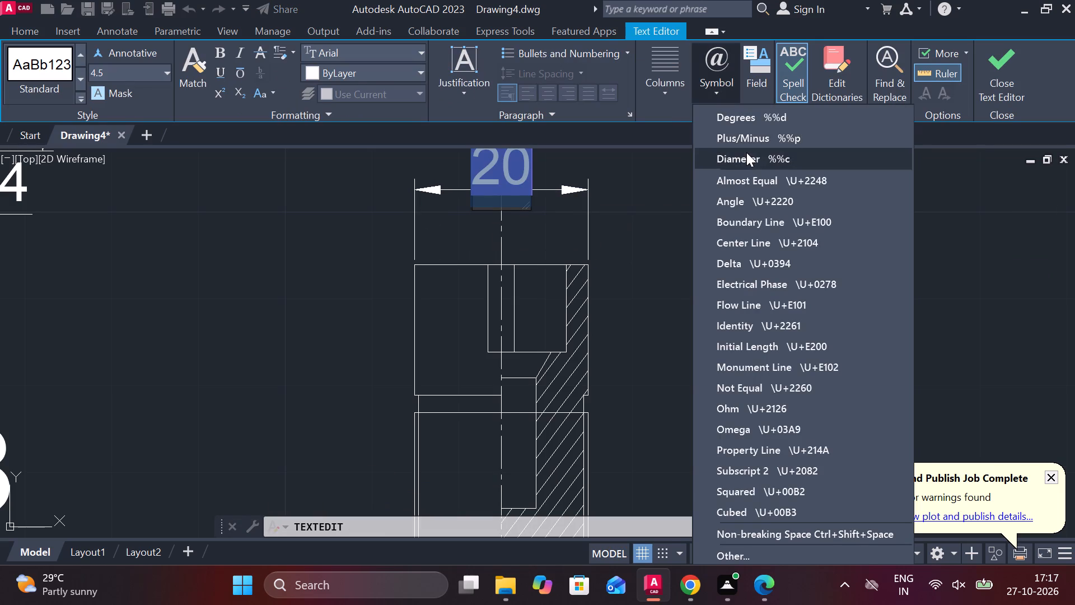
text(29)
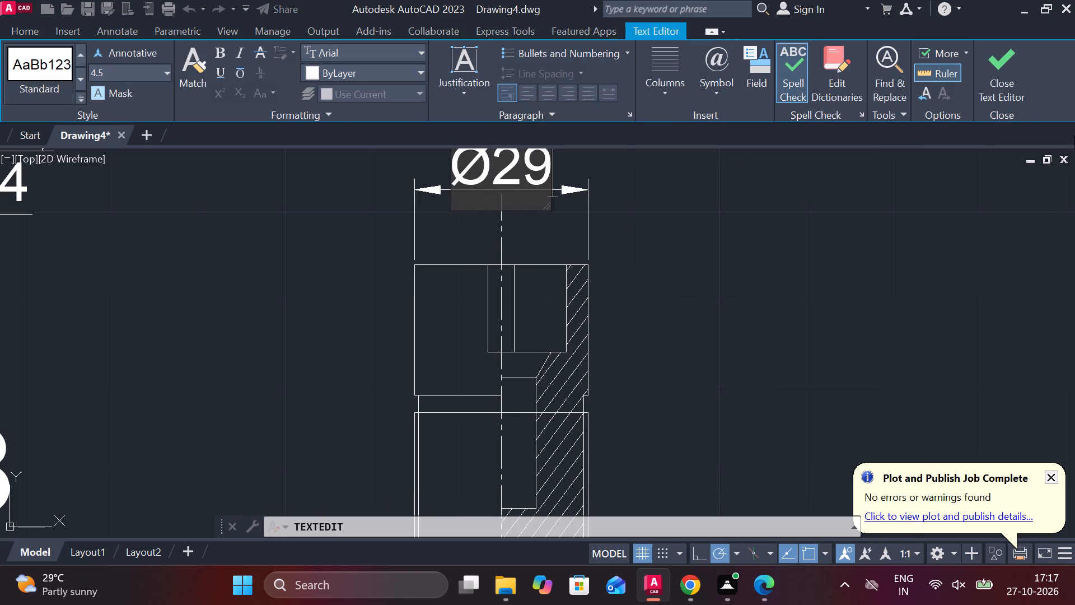
key(BackSpace)
key(0)
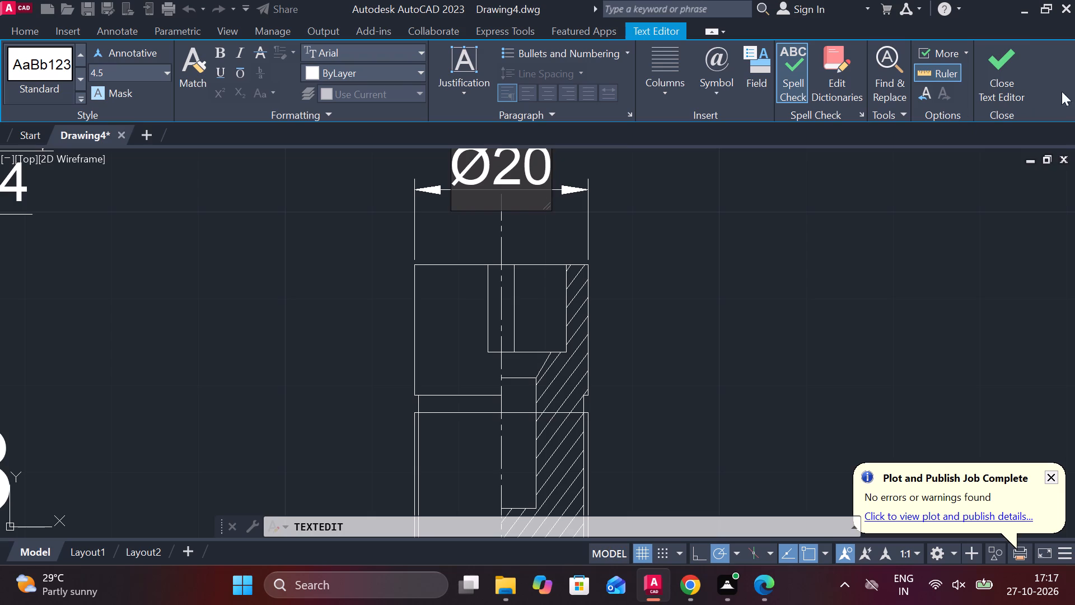
click(1011, 68)
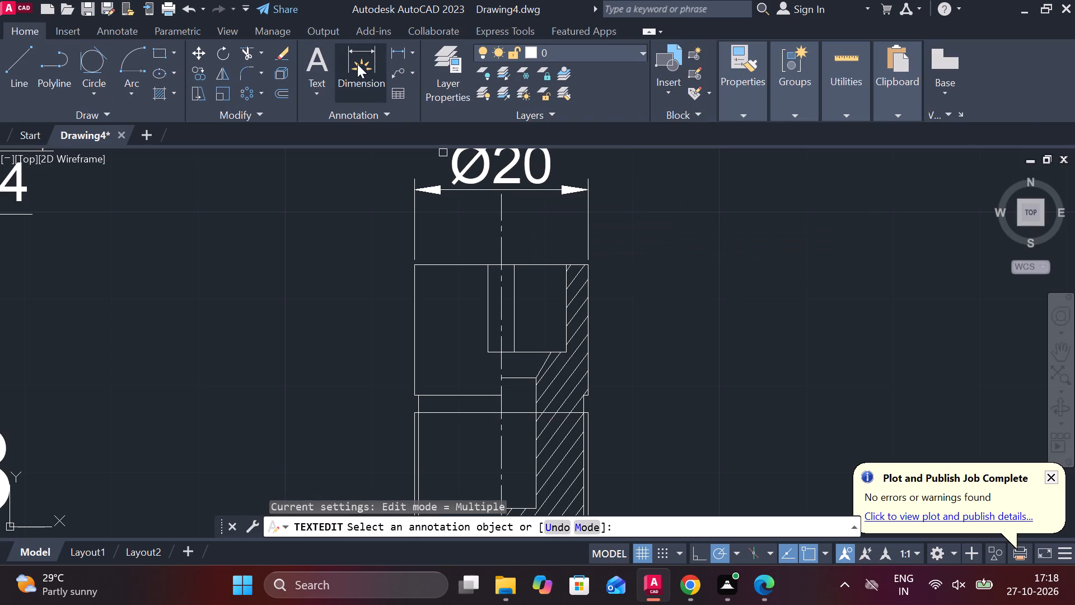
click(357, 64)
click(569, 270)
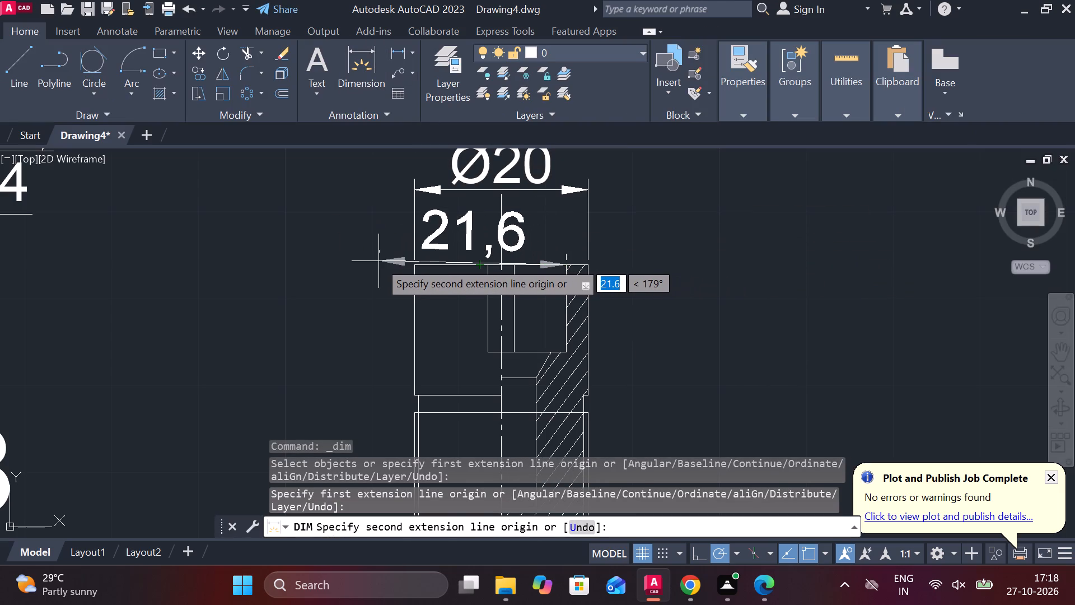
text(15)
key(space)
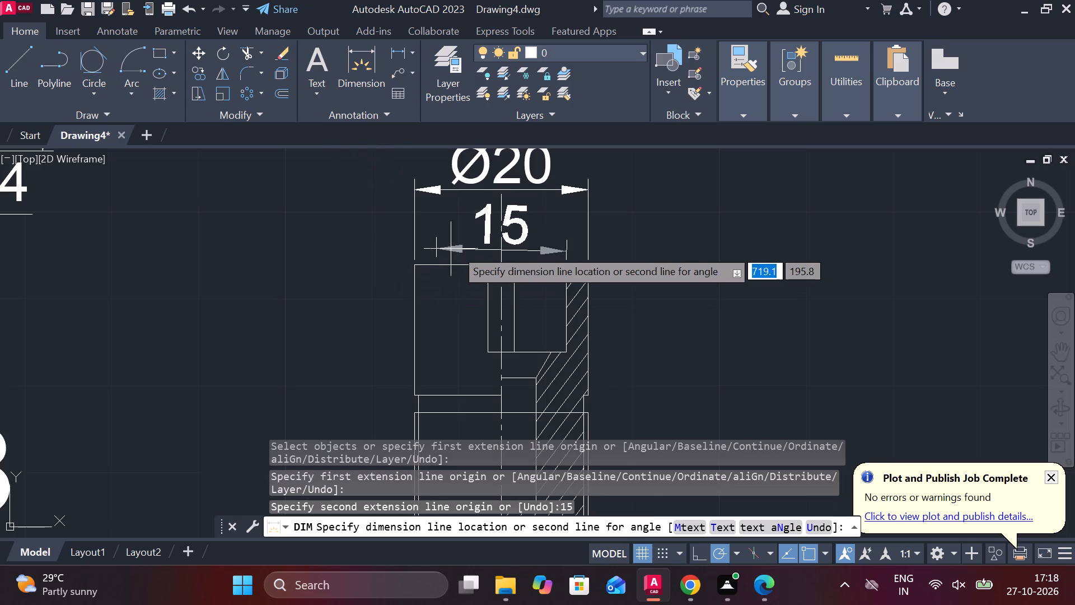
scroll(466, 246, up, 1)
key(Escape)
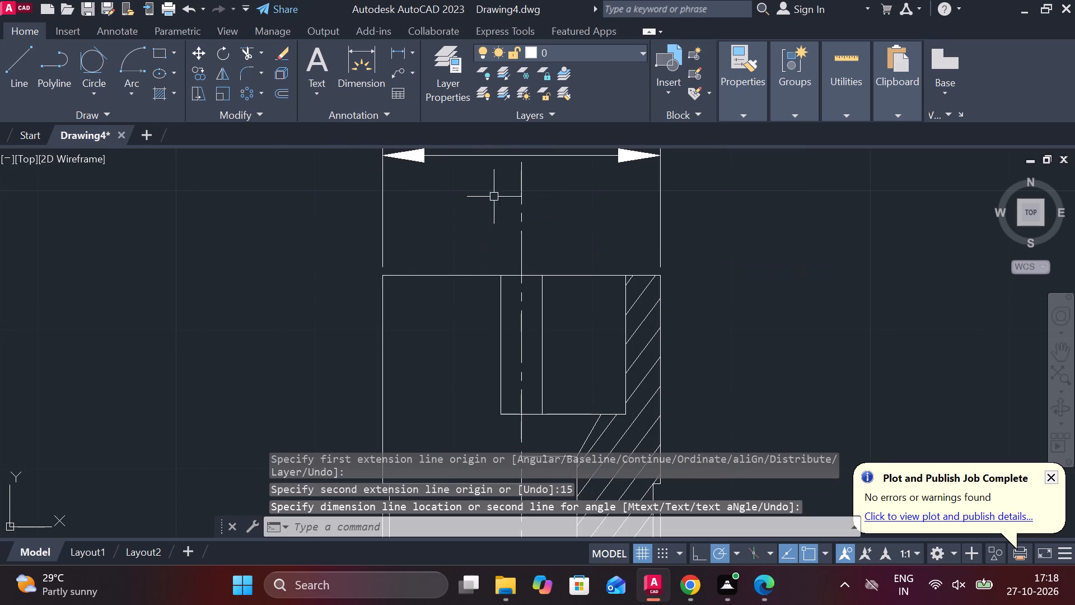
Place a horizontal dimension of 15 above the top edge, measured leftwards from the inner edge of the hatched wall.
click(356, 48)
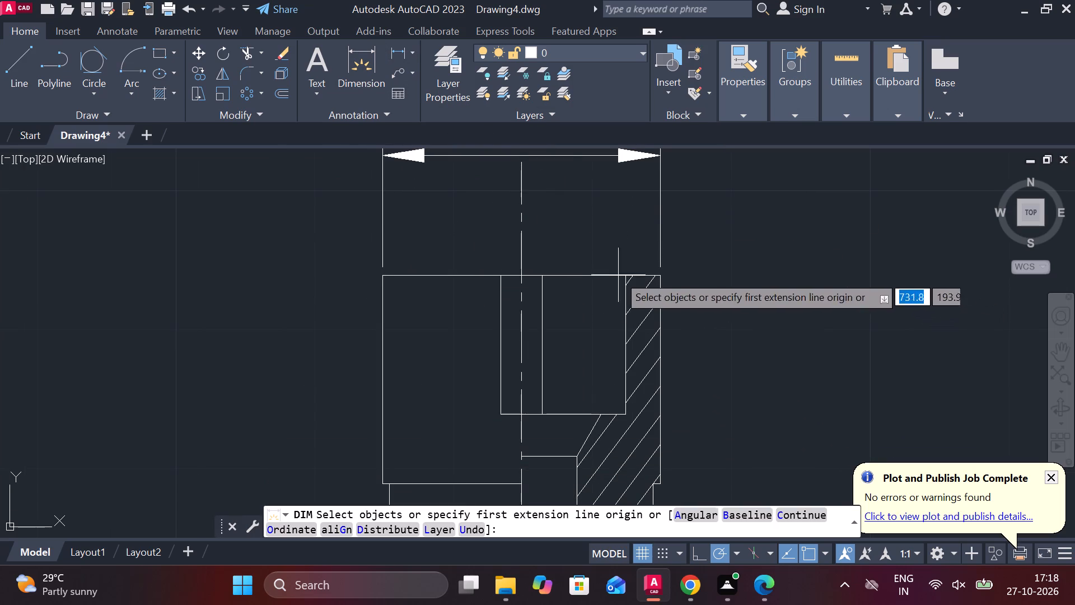
click(621, 273)
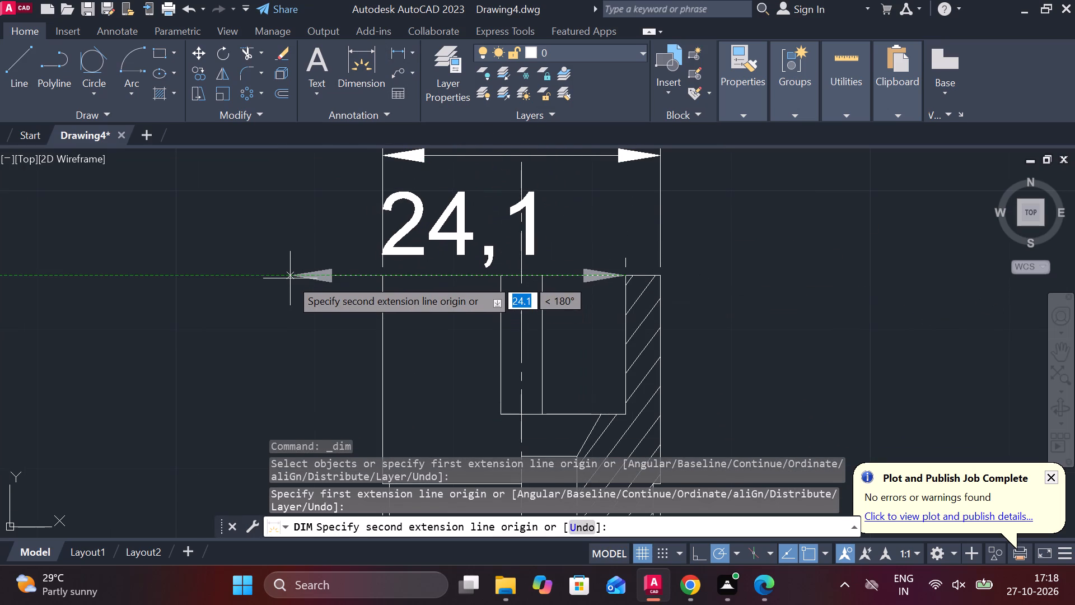
text(15)
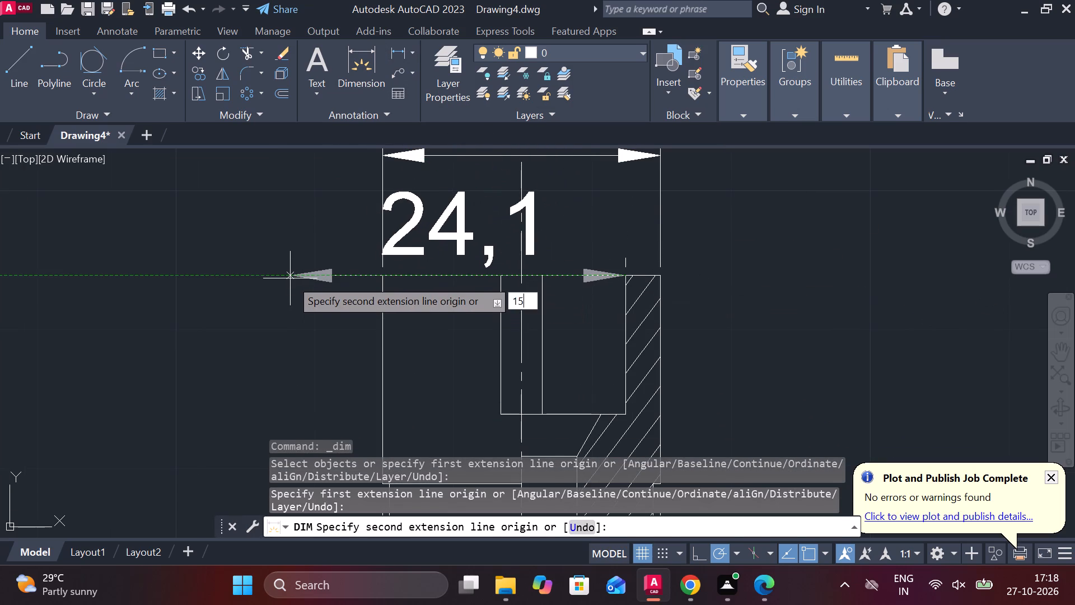
key(space)
click(442, 246)
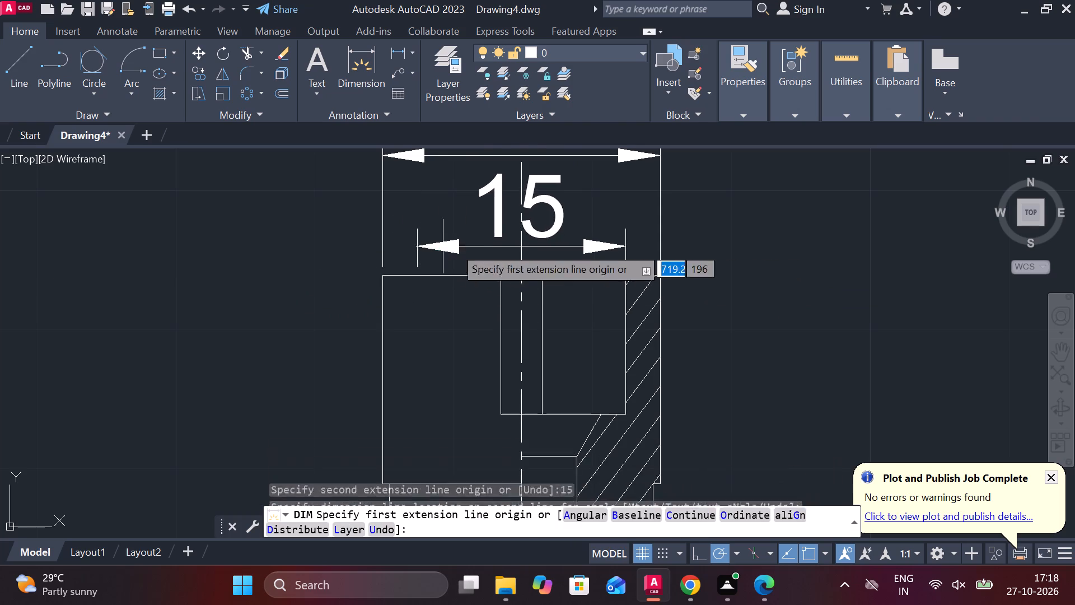
scroll(515, 248, down, 1)
key(Escape)
Change the text of the 15 dimension above the tapered part's top edge to Ø15.
triple_click(538, 222)
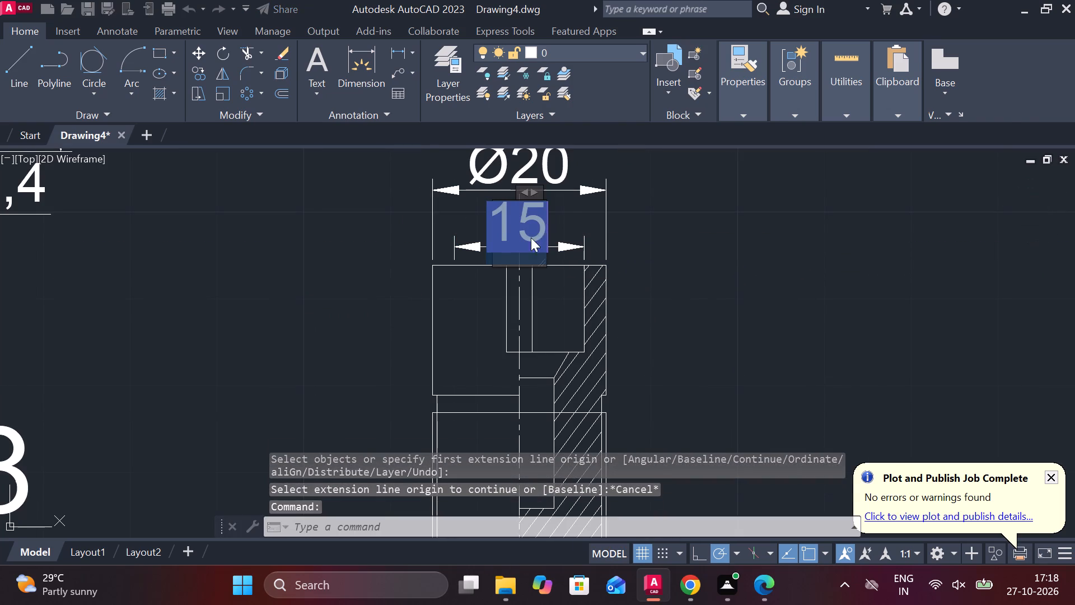
click(728, 93)
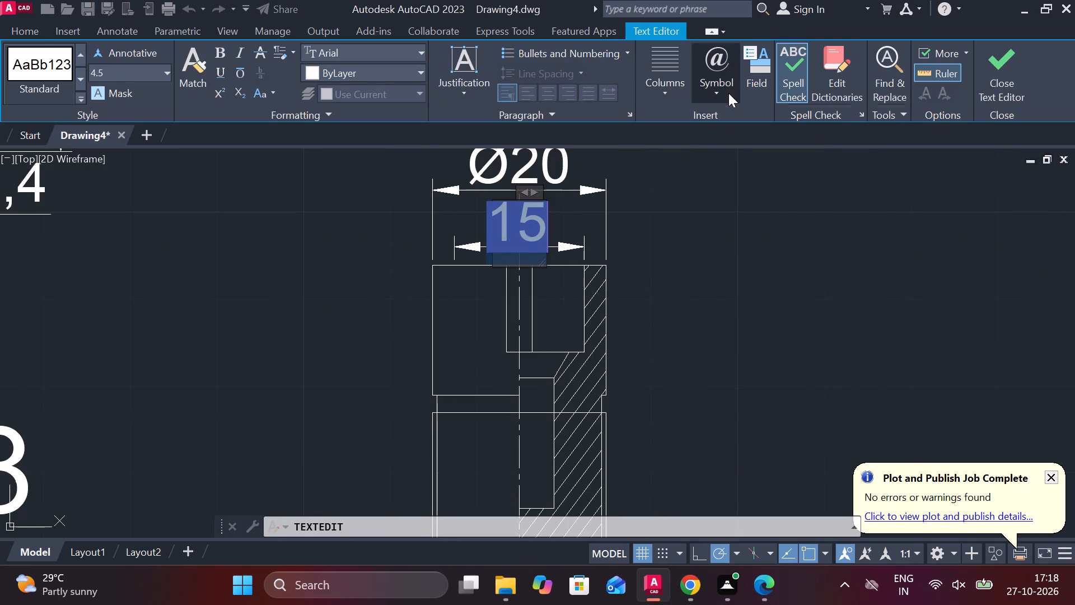
click(762, 155)
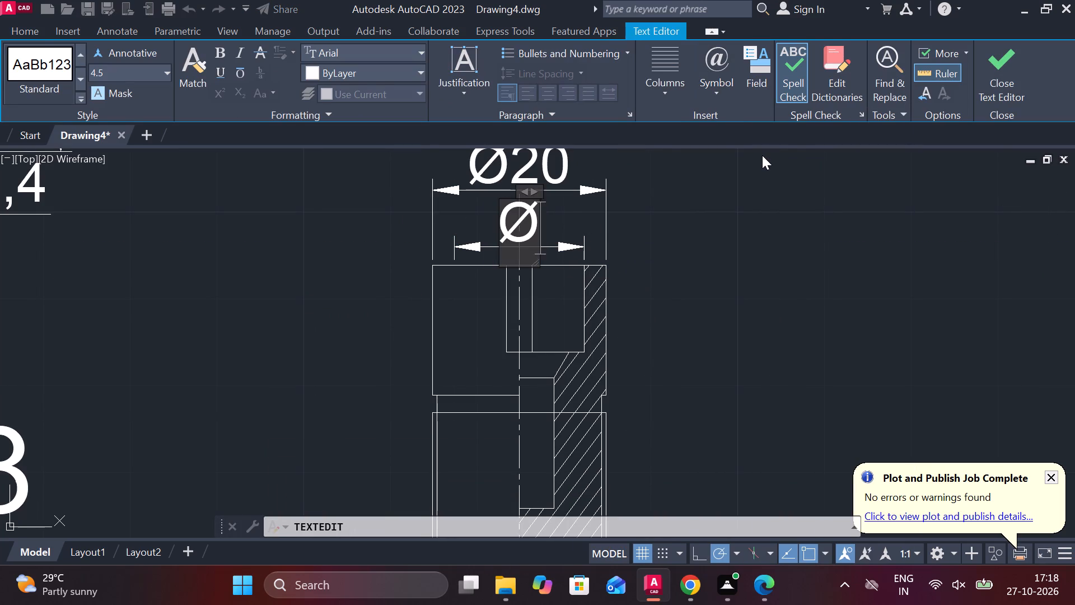
text(15)
click(1003, 84)
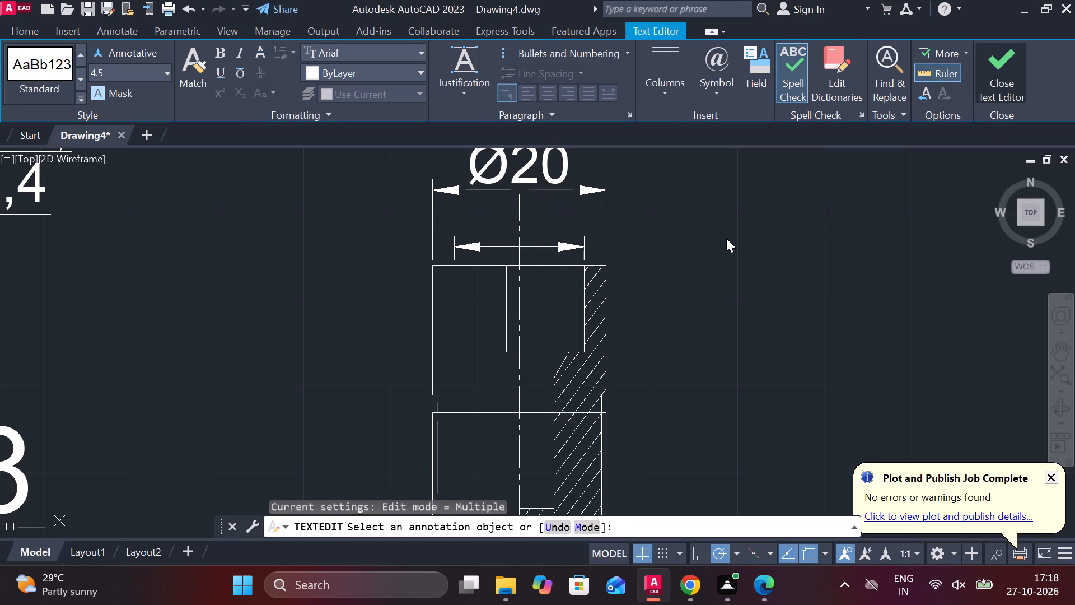
scroll(662, 233, down, 1)
middle_drag(650, 259, 632, 244)
middle_drag(588, 181, 601, 224)
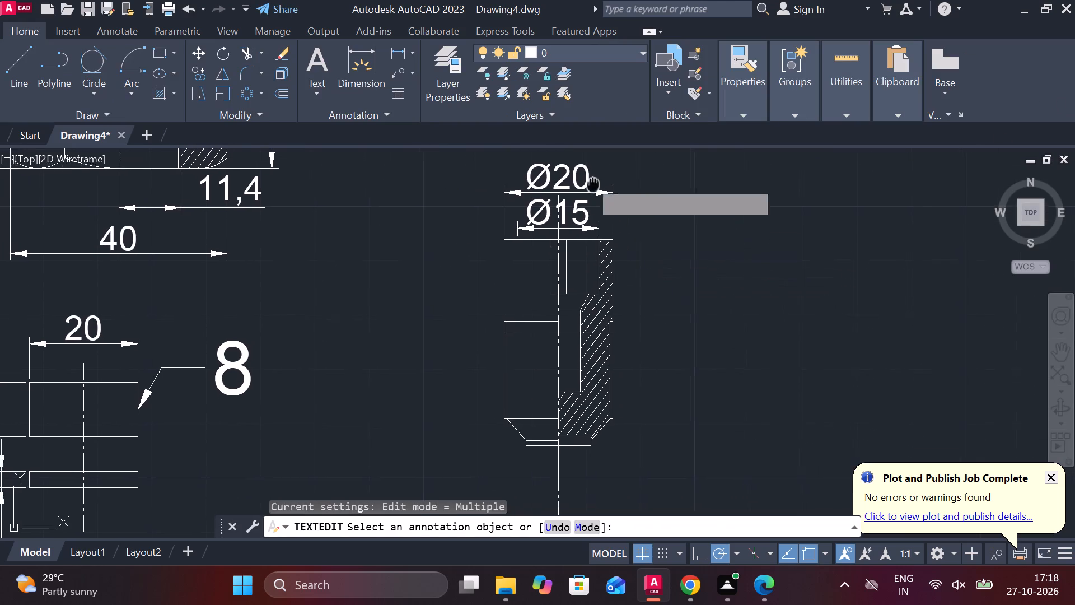
middle_drag(601, 224, 604, 268)
key(Escape)
Move the Ø20 dimension higher above the tapered part, leaving a wider gap over the Ø15 dimension.
click(579, 265)
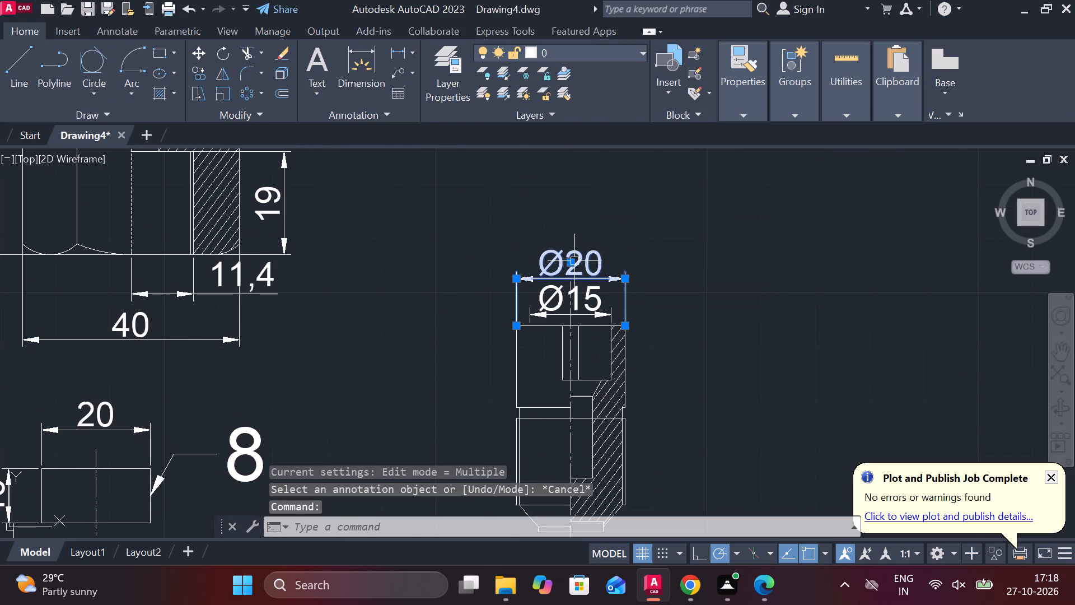
double_click(571, 263)
double_click(570, 230)
key(Escape)
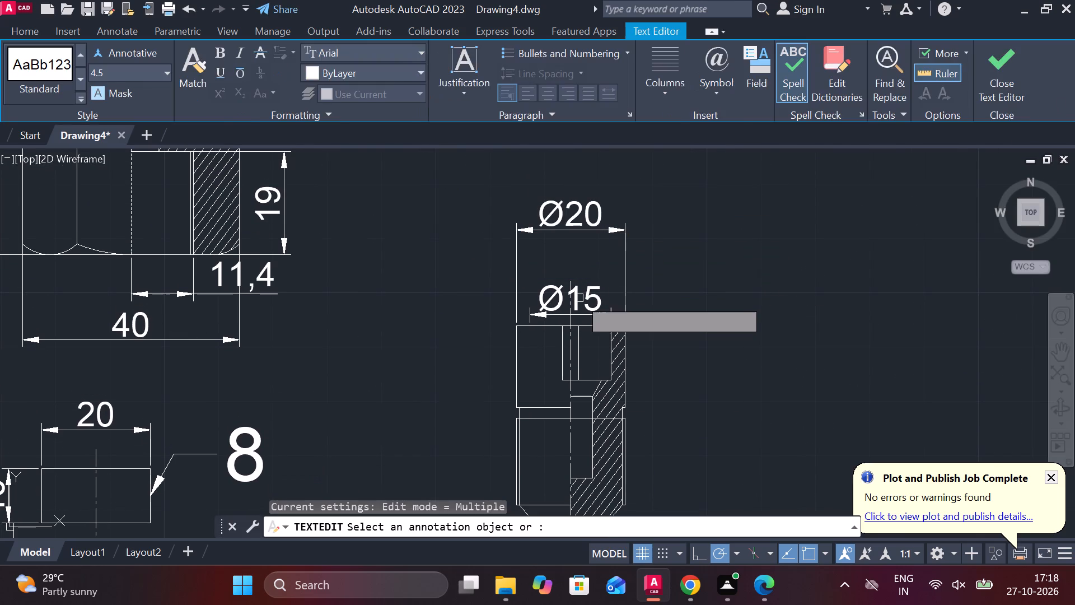
click(591, 298)
key(Escape)
key(Escape)
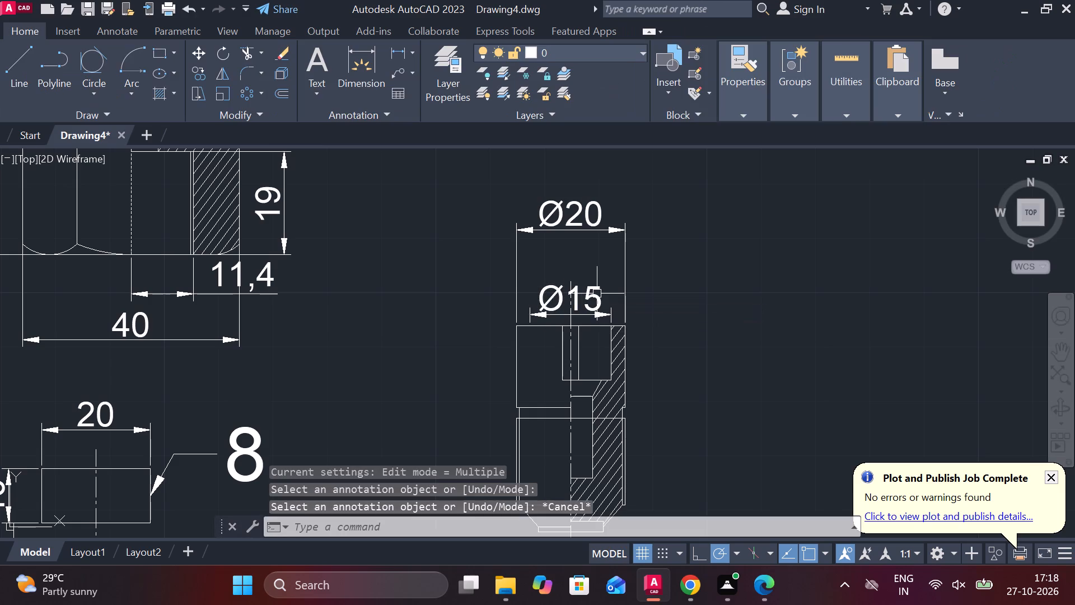
Move the Ø15 dimension straight up, to between the part's top edge and the Ø20 dimension.
click(600, 294)
click(572, 297)
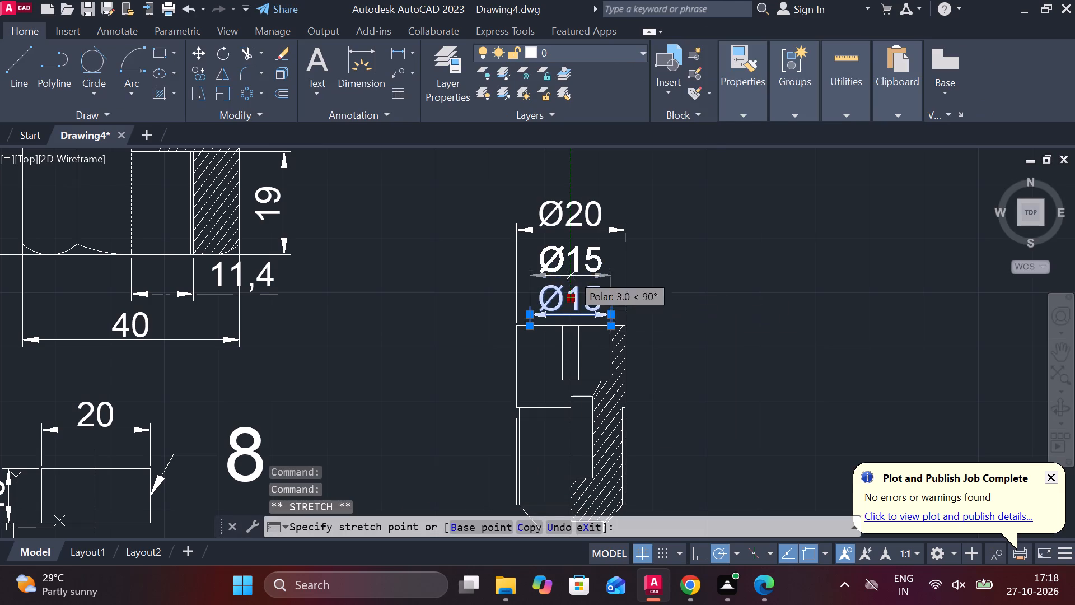
click(572, 273)
key(Escape)
Add a vertical linear dimension for the upper section's height, from the top edge to the groove, left of the part.
middle_drag(663, 284, 645, 227)
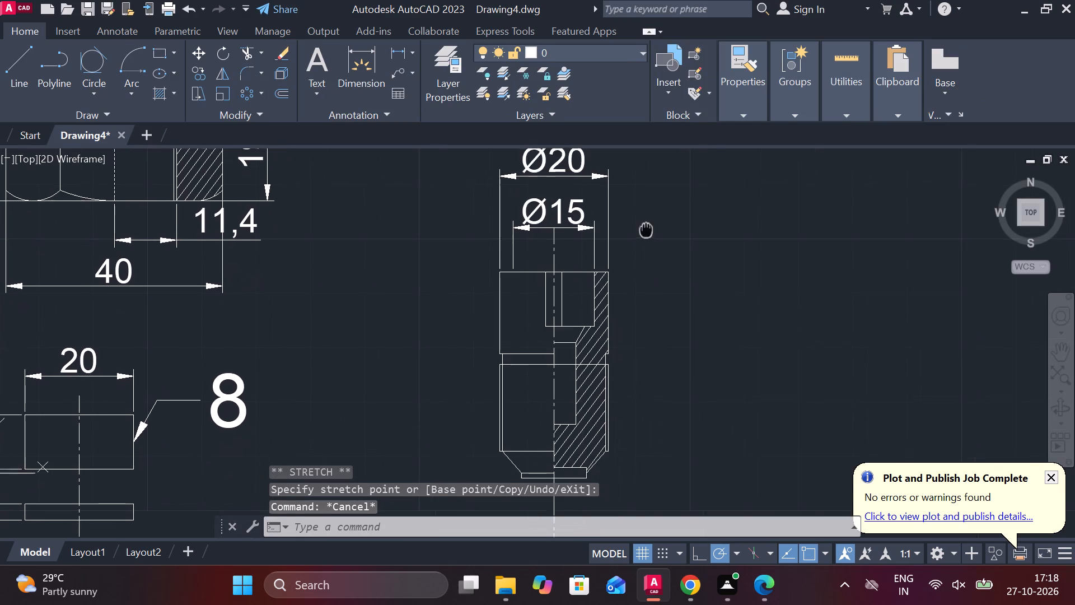
middle_drag(653, 279, 653, 272)
key(space)
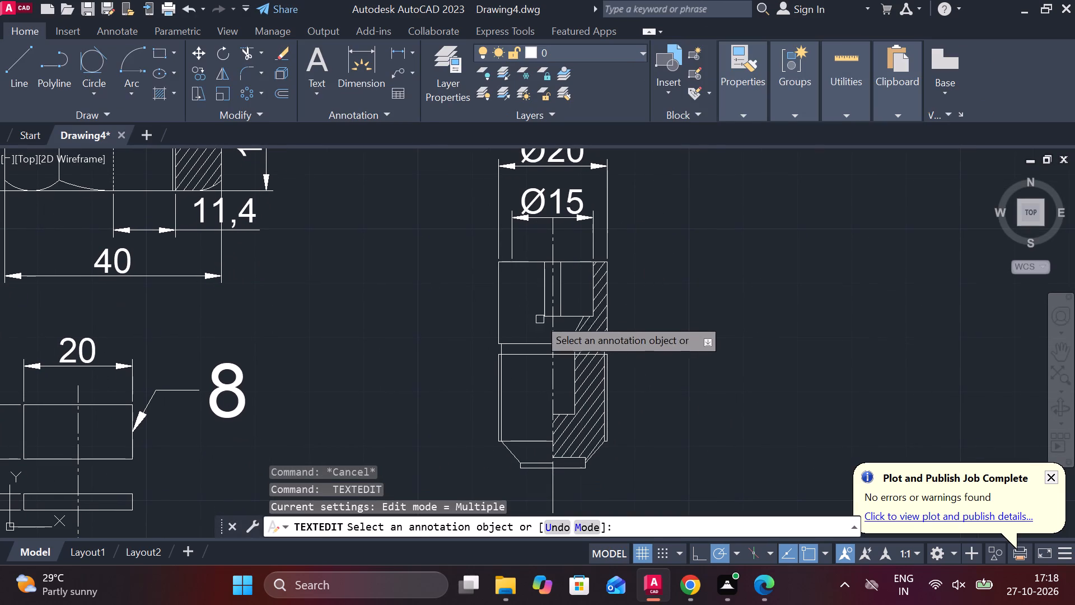
click(398, 44)
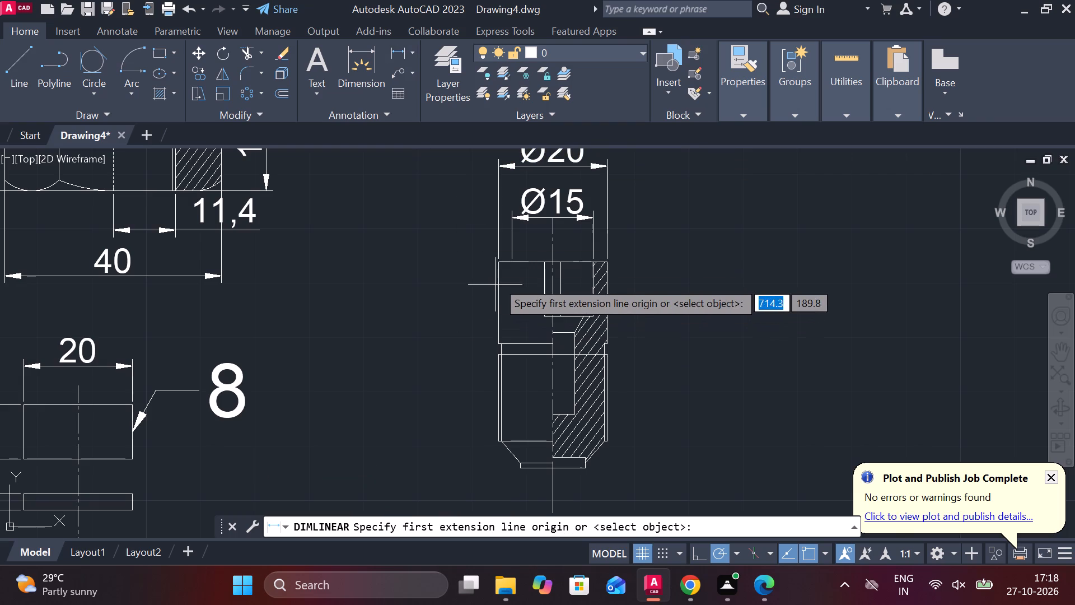
click(497, 270)
click(497, 343)
middle_drag(479, 324, 480, 287)
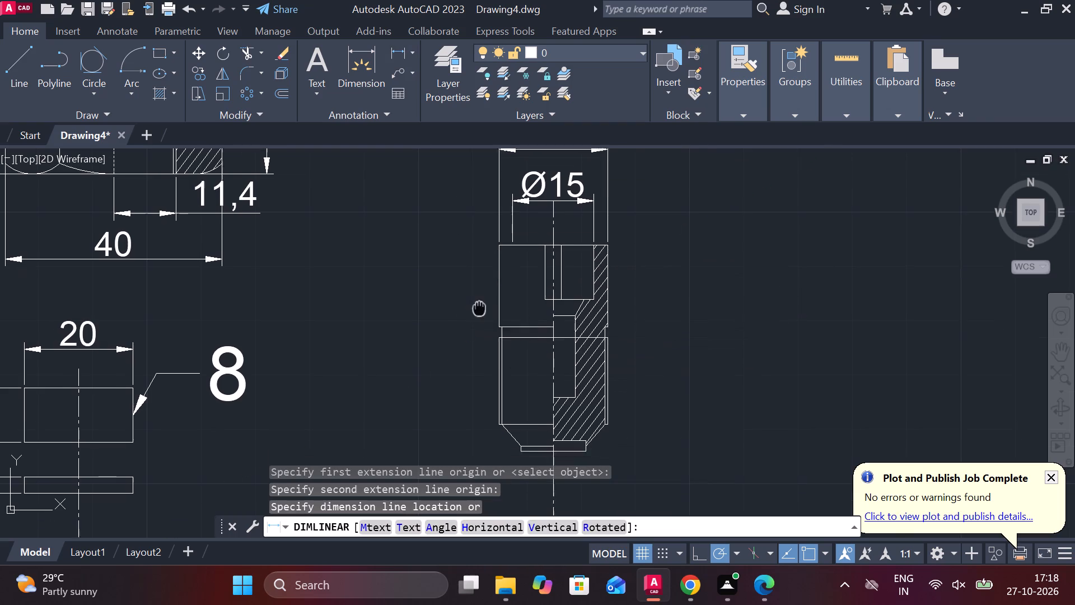
middle_drag(480, 287, 480, 286)
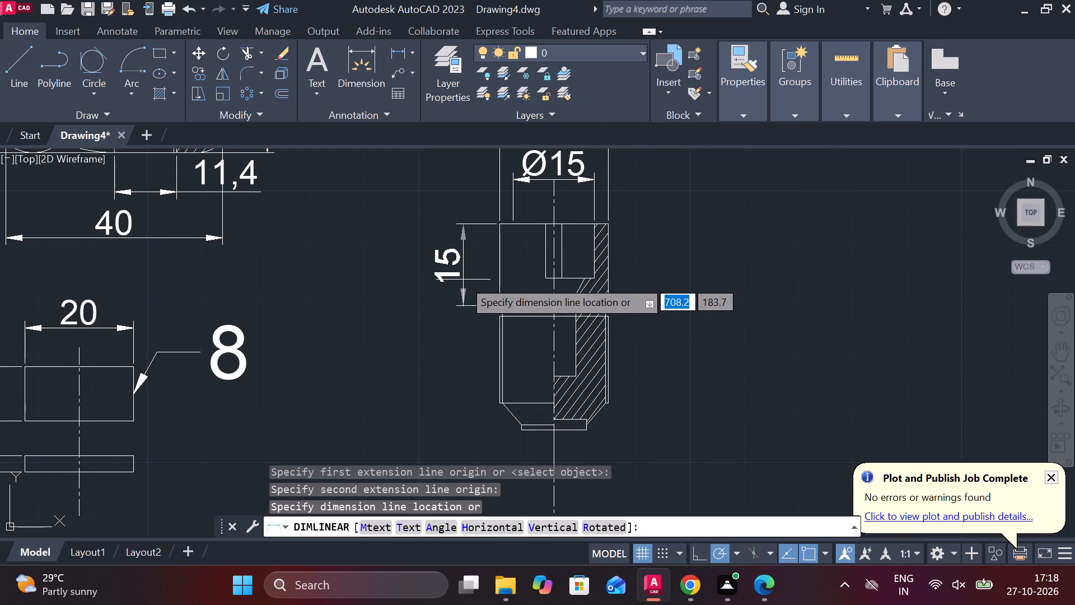
click(445, 274)
Add a vertical linear dimension for the narrow groove's height, between the part and the 15 height dimension.
key(space)
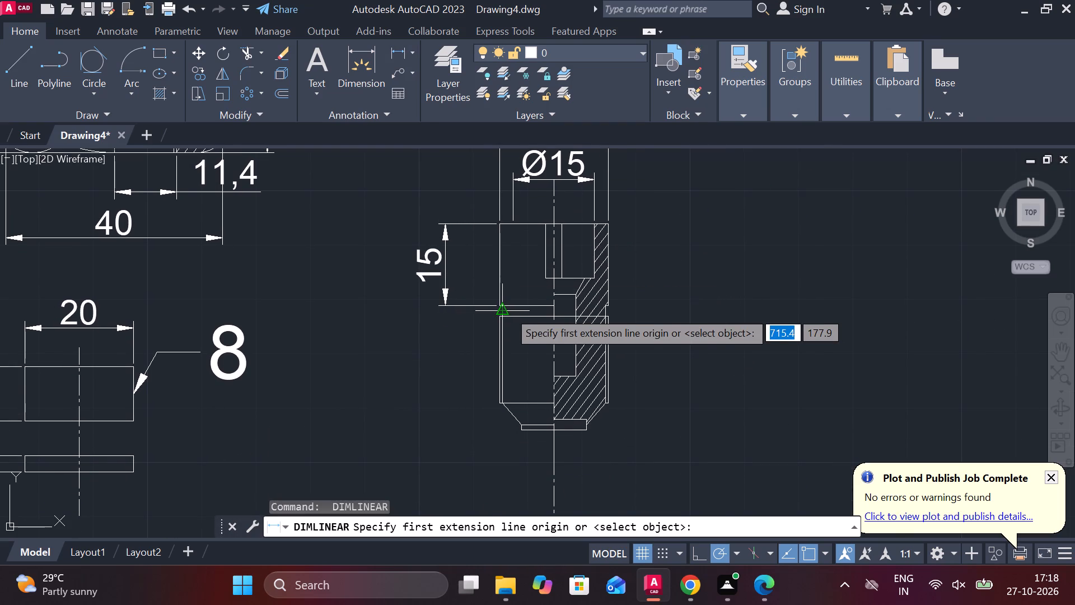
scroll(508, 310, up, 2)
click(494, 297)
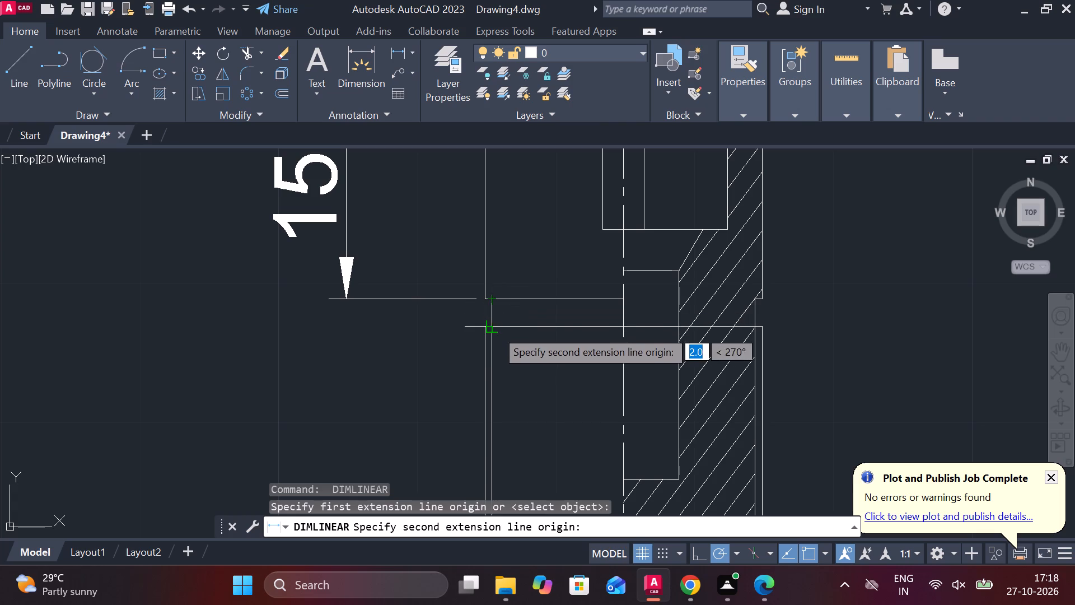
click(496, 329)
click(417, 302)
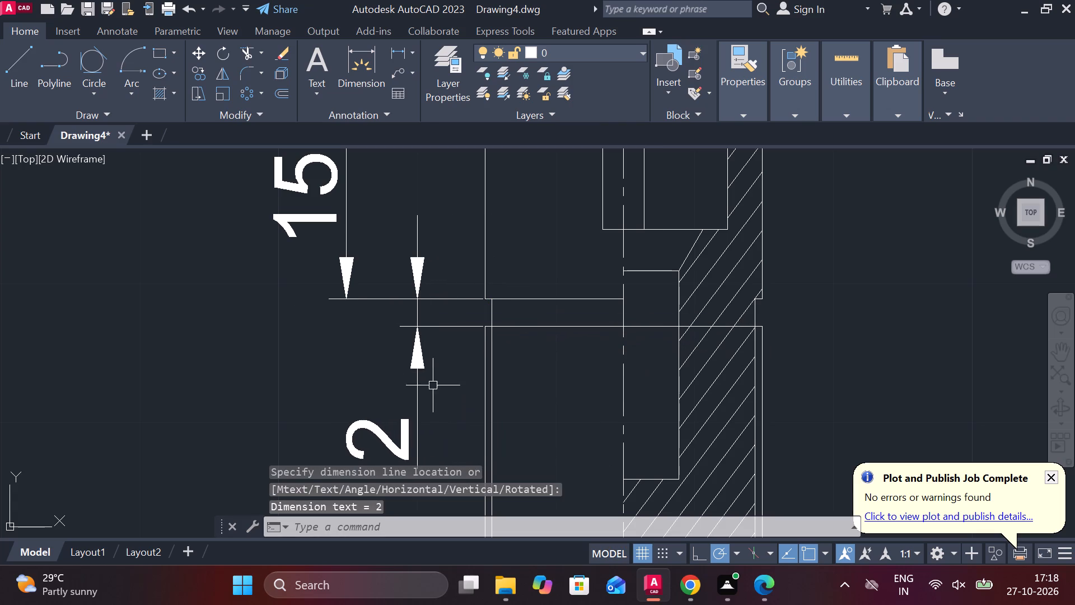
key(Escape)
Reposition the groove's height dimension closer to the part, with its text above the groove beside the 15 dimension.
click(407, 435)
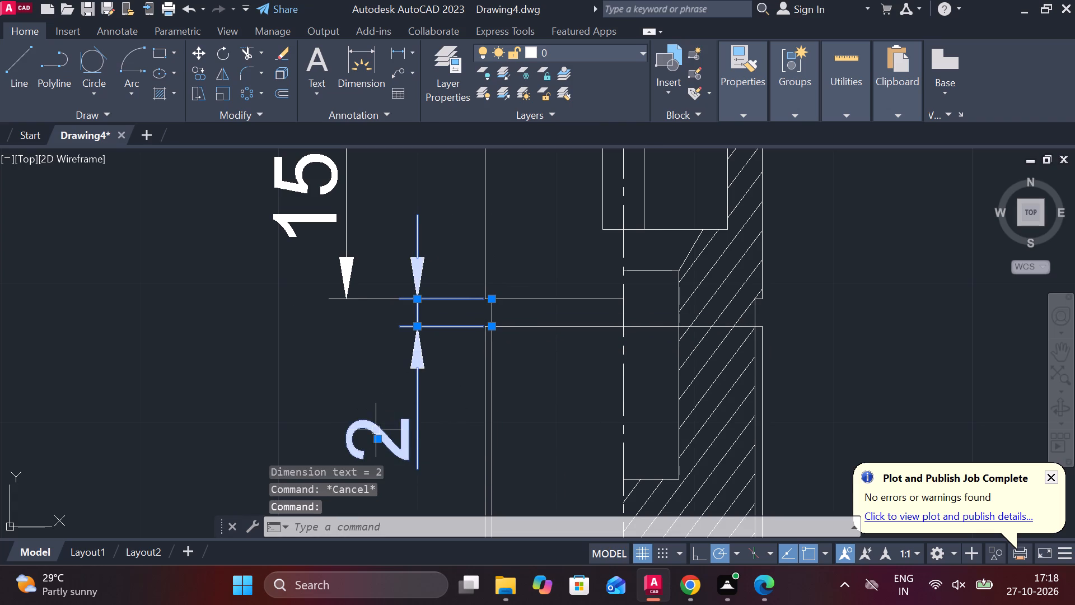
click(378, 438)
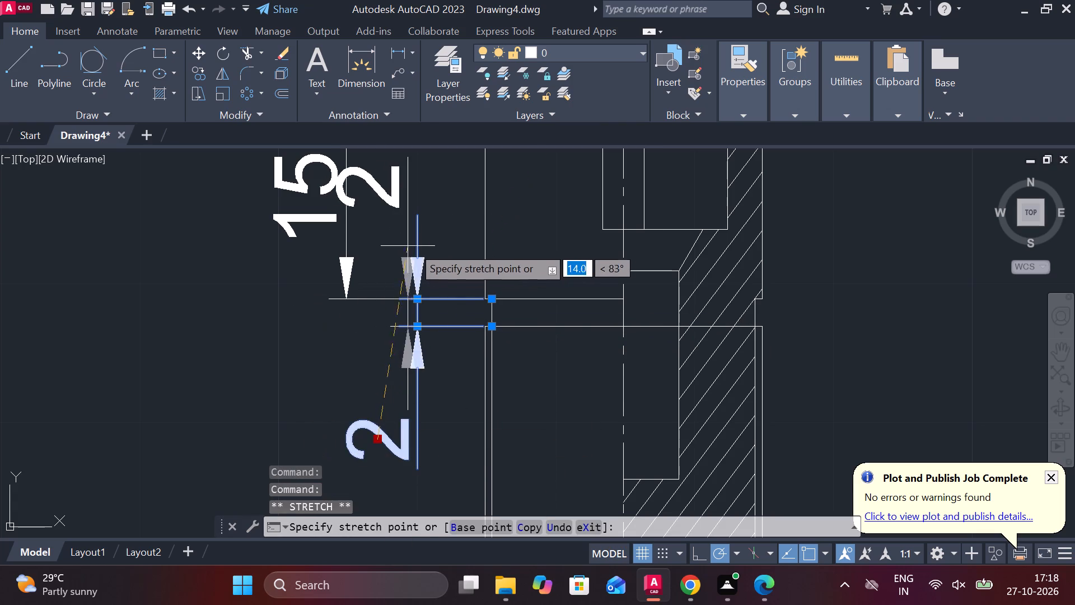
click(447, 243)
key(Escape)
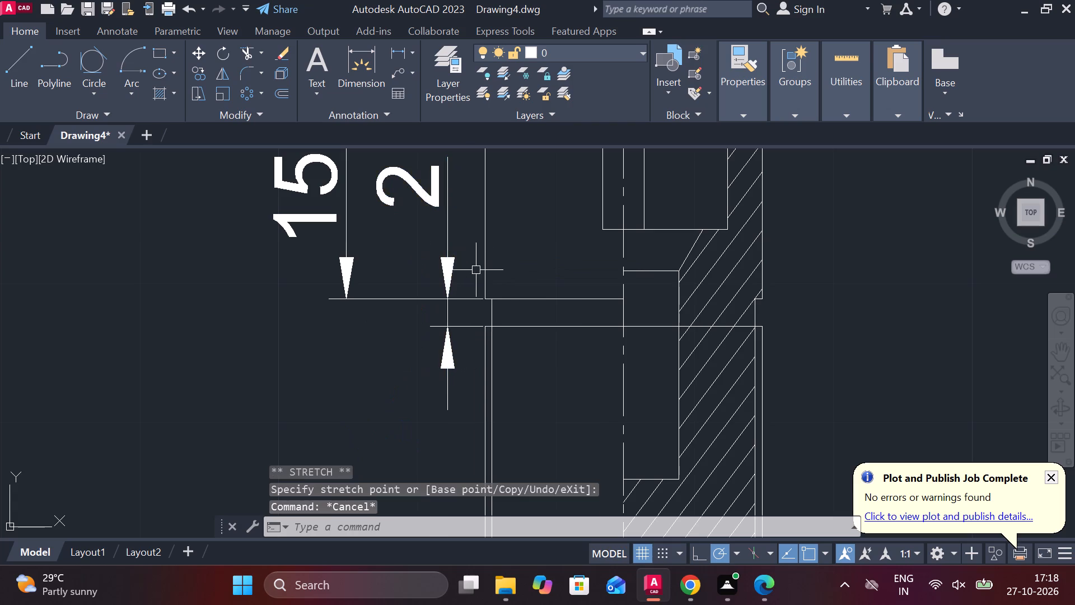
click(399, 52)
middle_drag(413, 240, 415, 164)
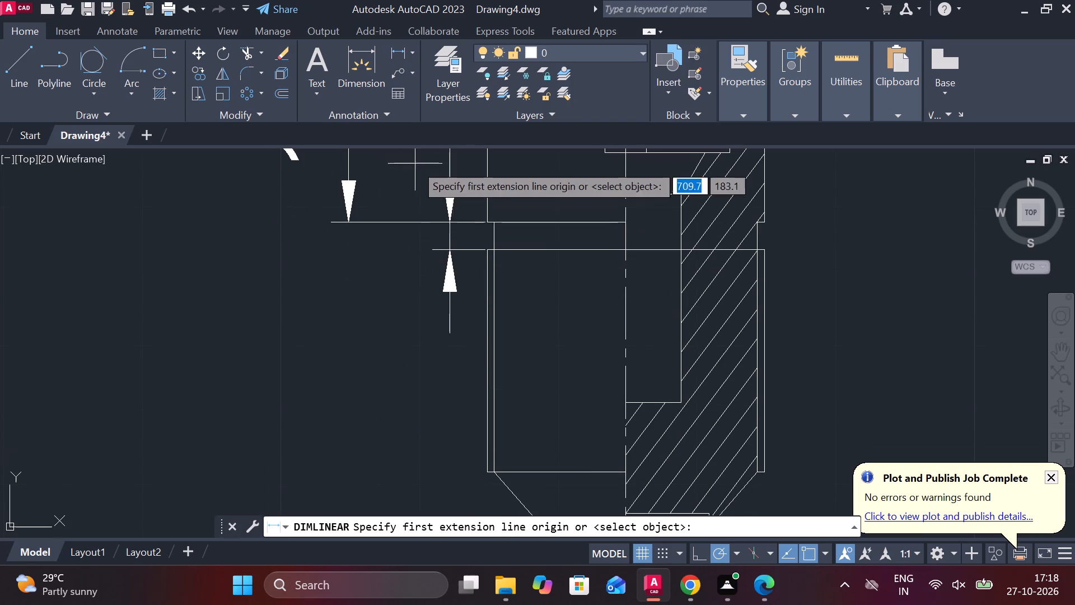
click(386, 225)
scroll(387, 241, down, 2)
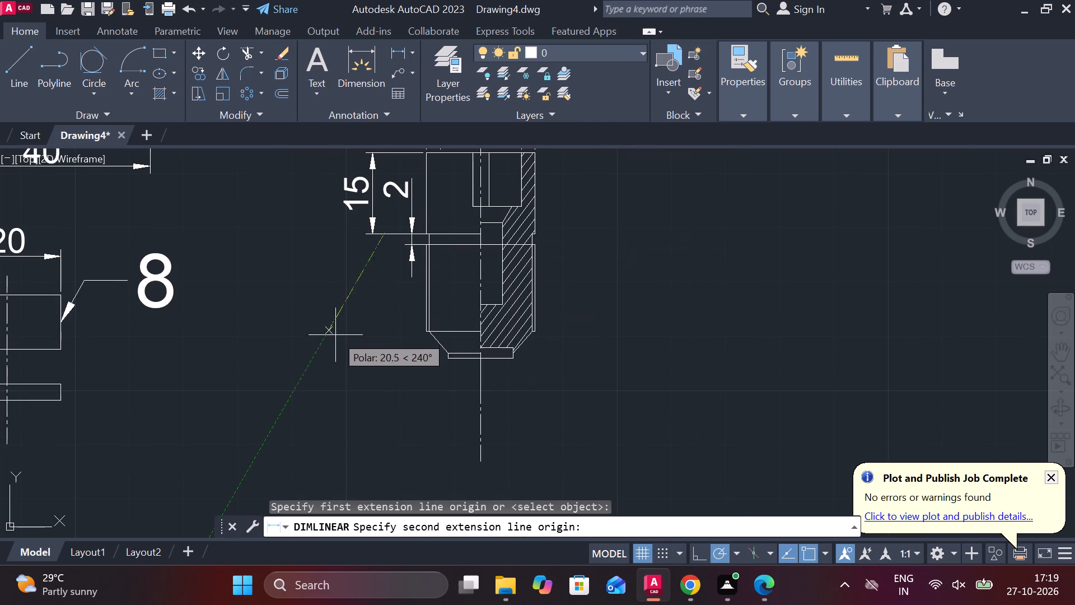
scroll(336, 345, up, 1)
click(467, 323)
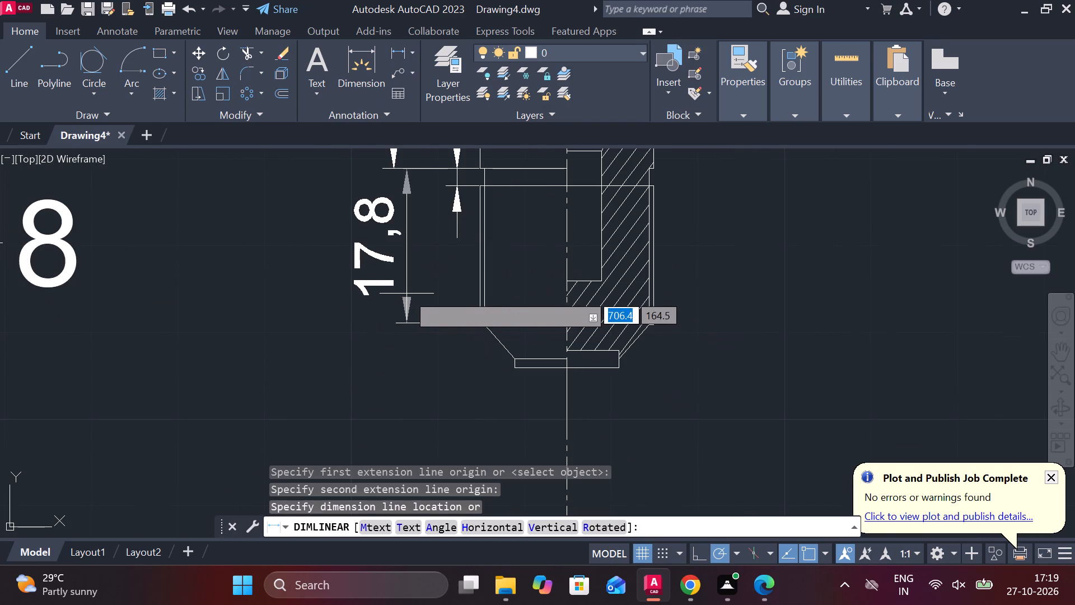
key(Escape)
Add a vertical linear dimension from the groove's upper edge to the start of the taper, in line with the 15 dimension.
key(space)
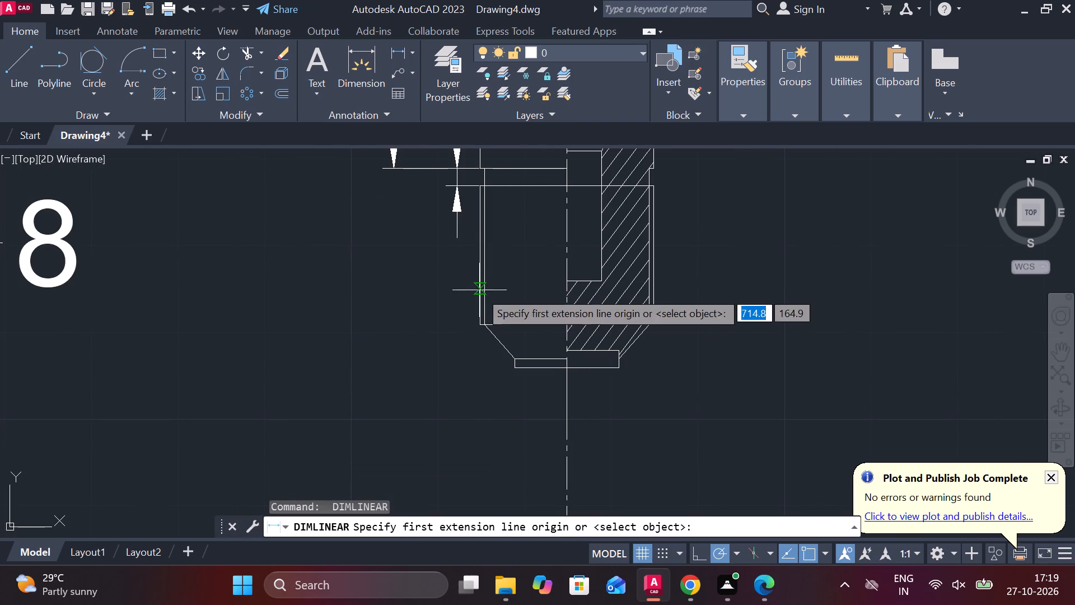
click(508, 325)
click(504, 165)
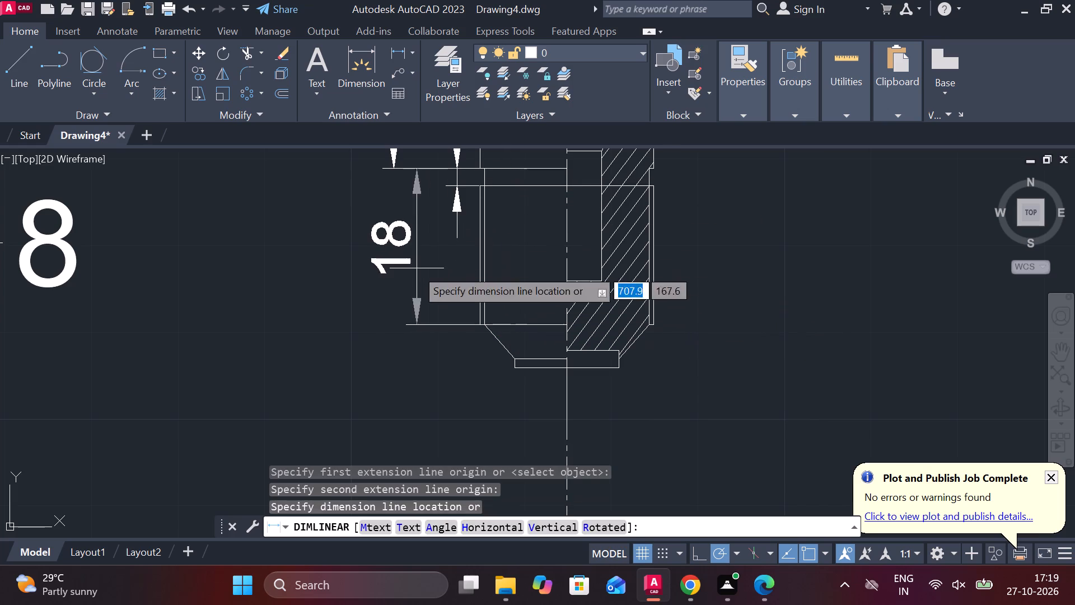
click(392, 173)
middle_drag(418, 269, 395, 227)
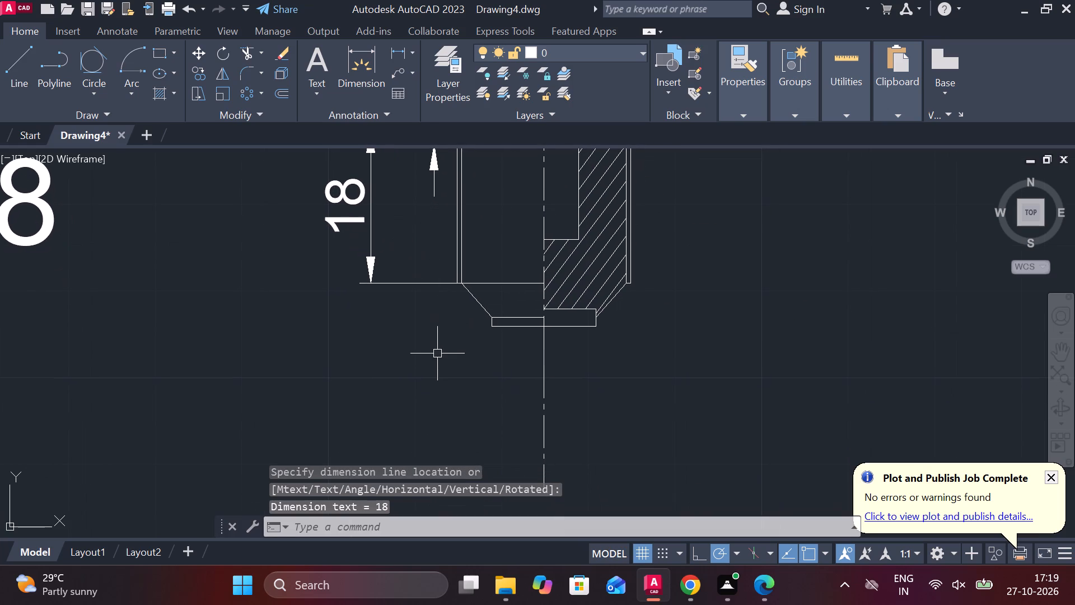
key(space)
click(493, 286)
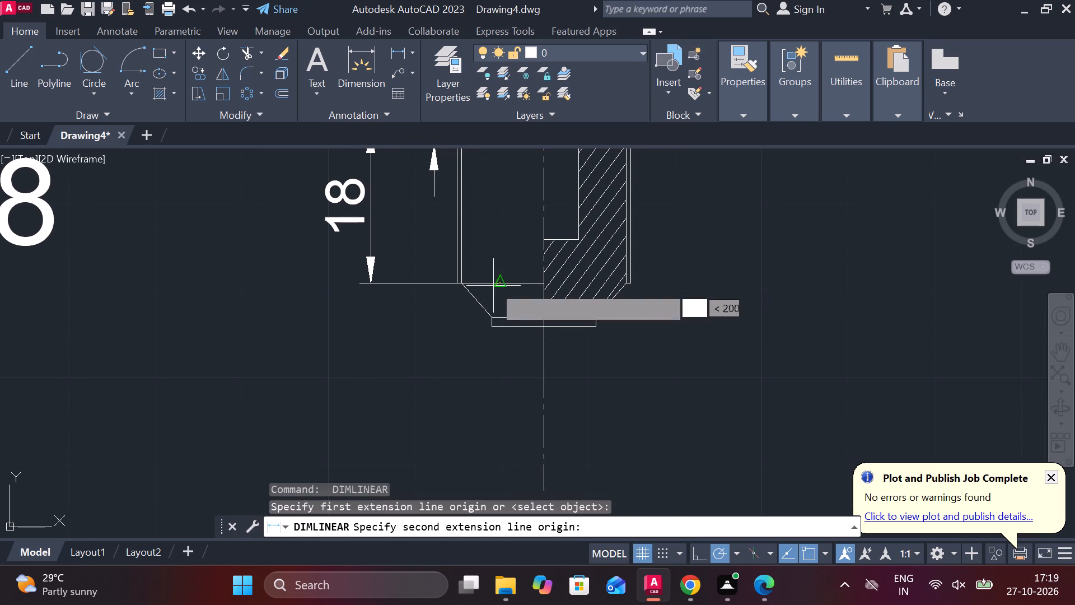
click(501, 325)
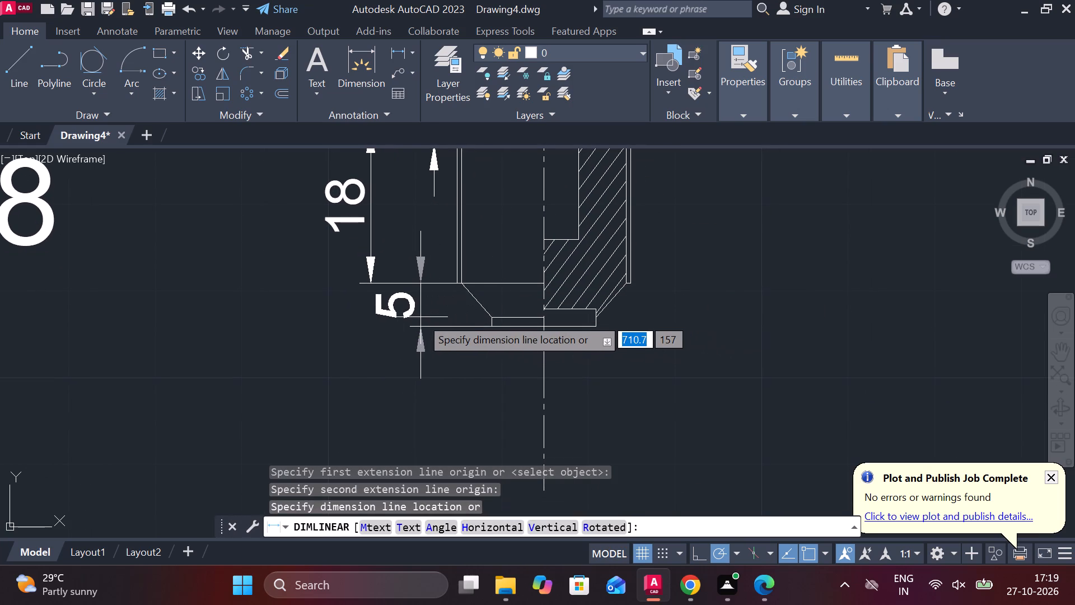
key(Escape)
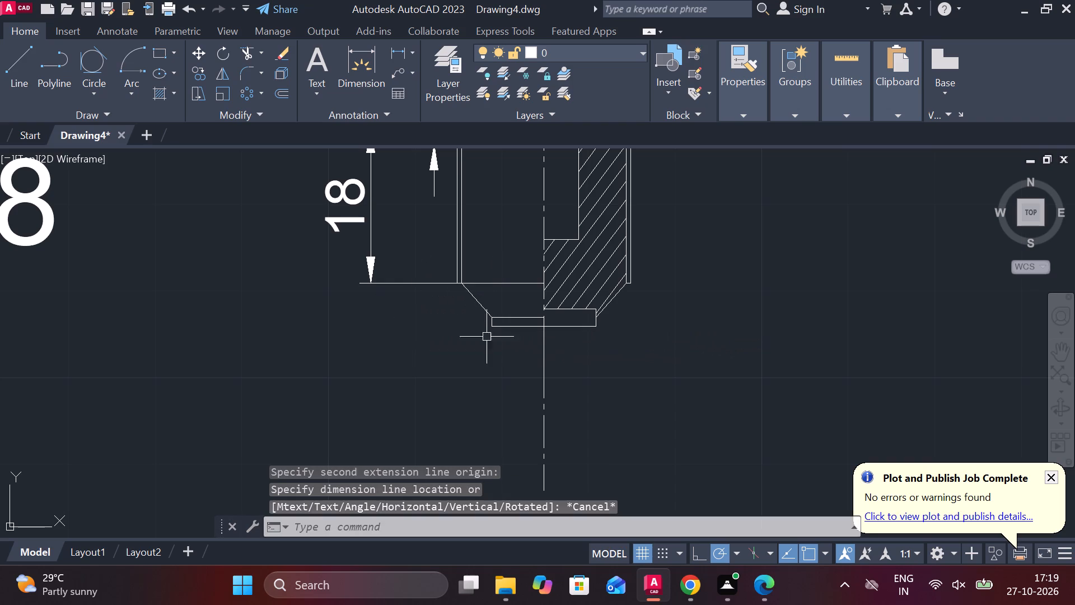
Add a vertical linear dimension for the bottom taper's height, in line with the 18 dimension.
key(space)
click(507, 285)
click(506, 312)
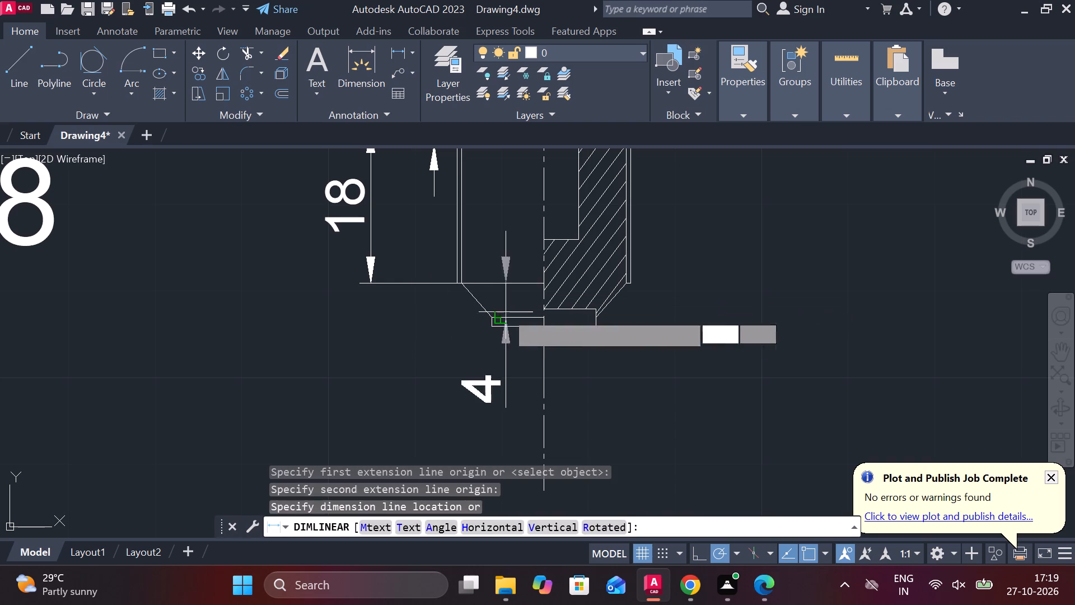
click(373, 280)
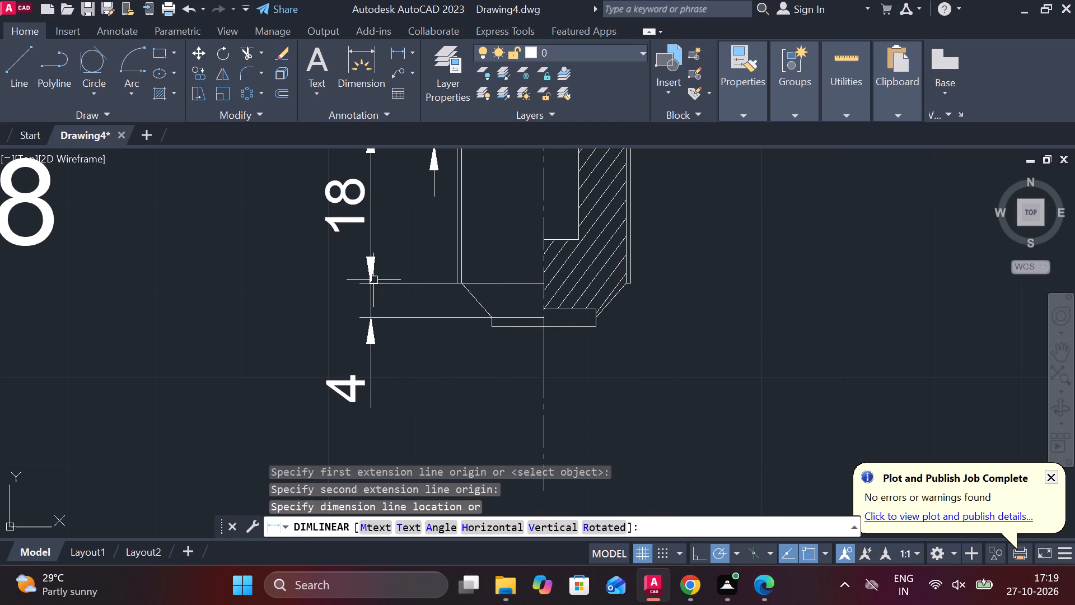
Add a horizontal linear dimension for the full width of the part's bottom tip, placed below it.
scroll(506, 357, up, 2)
key(space)
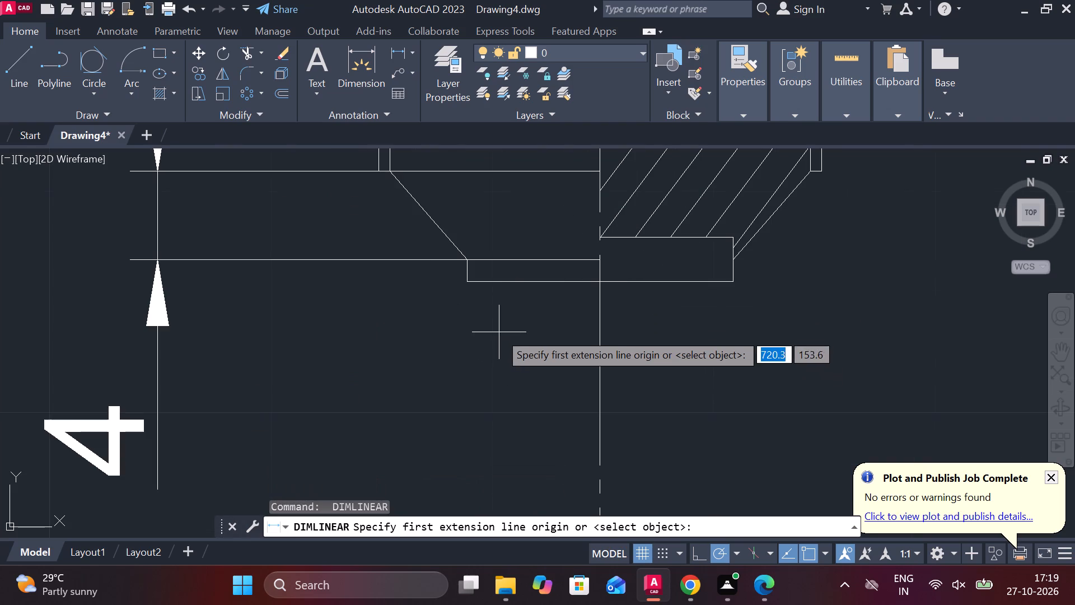
click(475, 294)
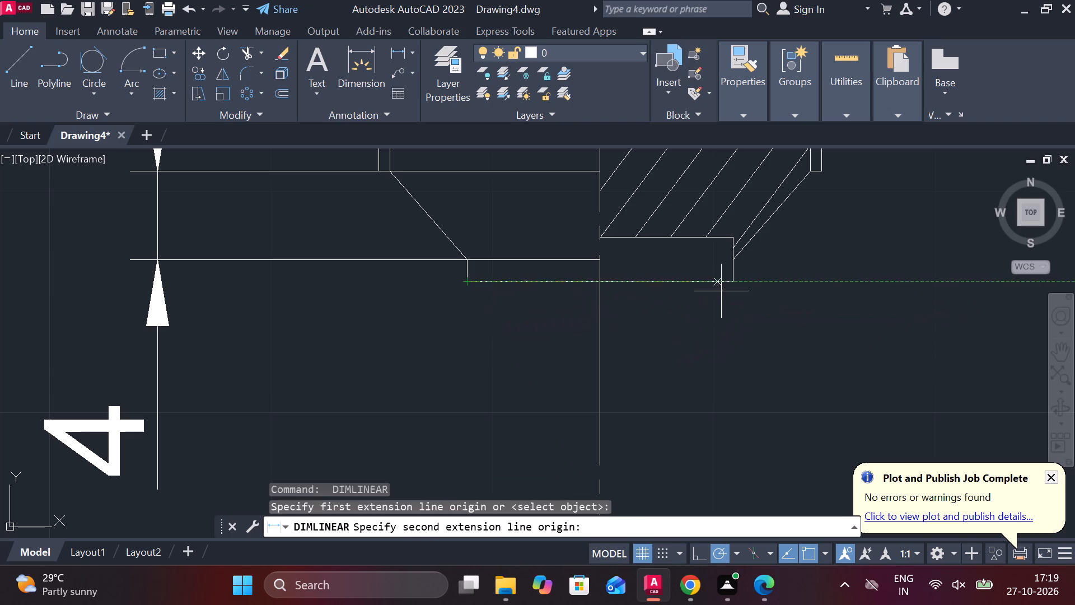
click(728, 281)
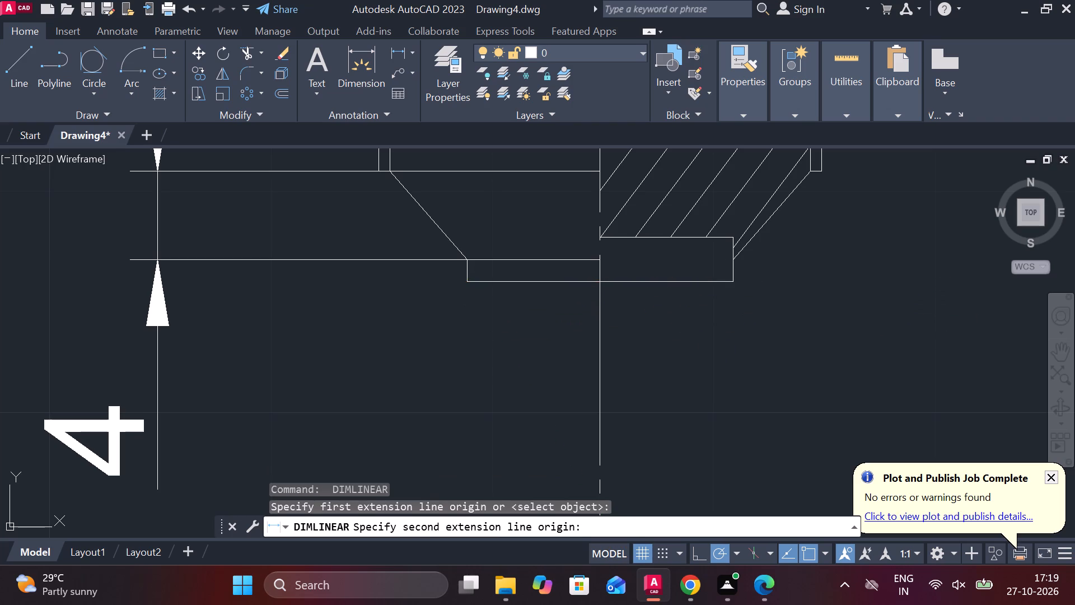
middle_drag(731, 374, 698, 298)
click(679, 406)
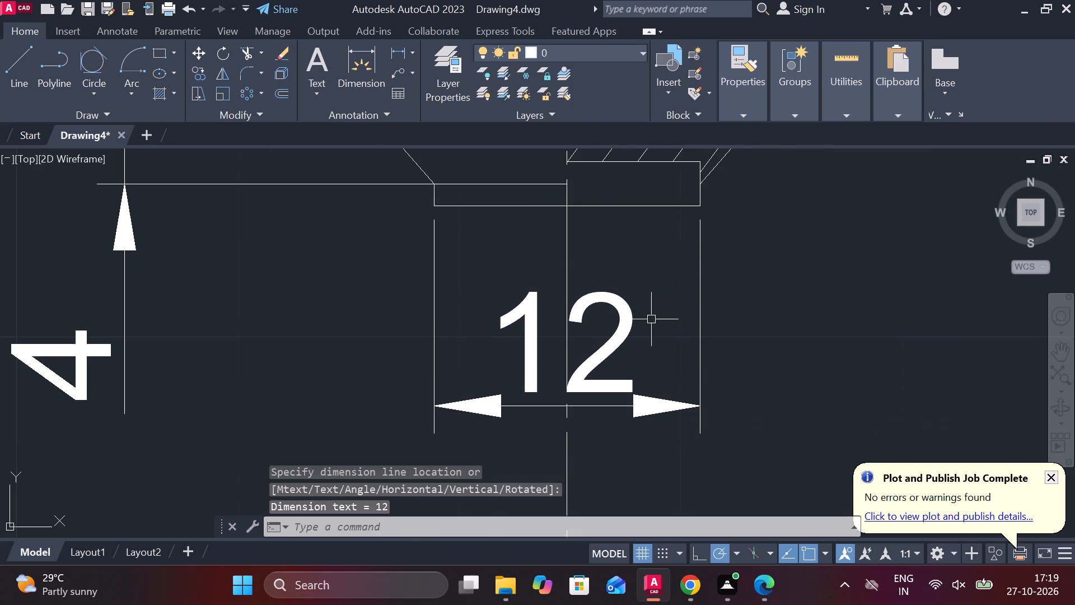
Erase the vertical line that runs down the centre axis from the tip's upper edge to below the part.
middle_drag(555, 268, 553, 310)
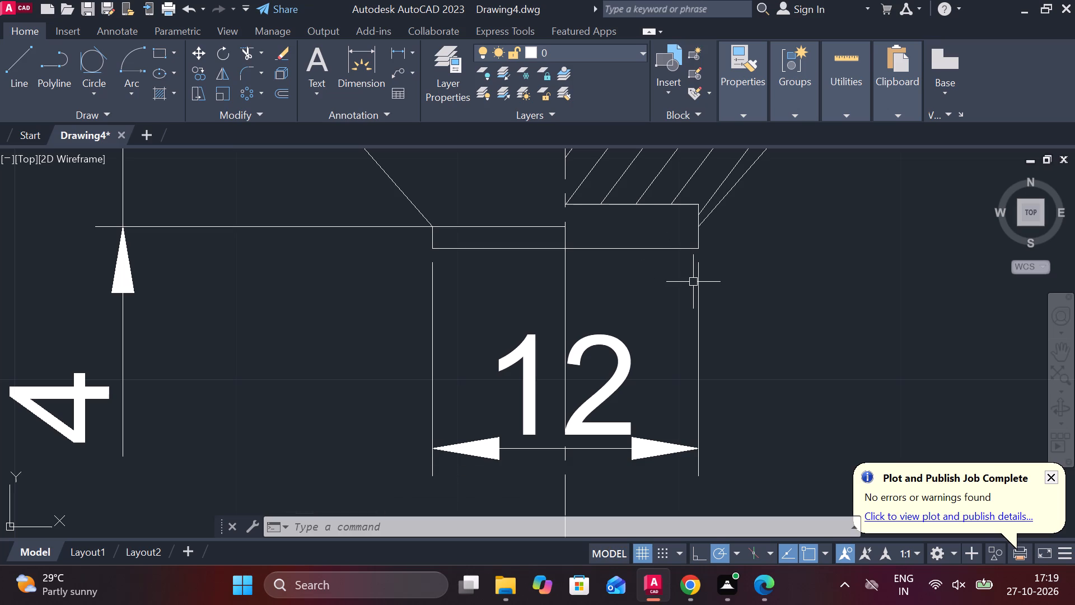
scroll(453, 267, down, 1)
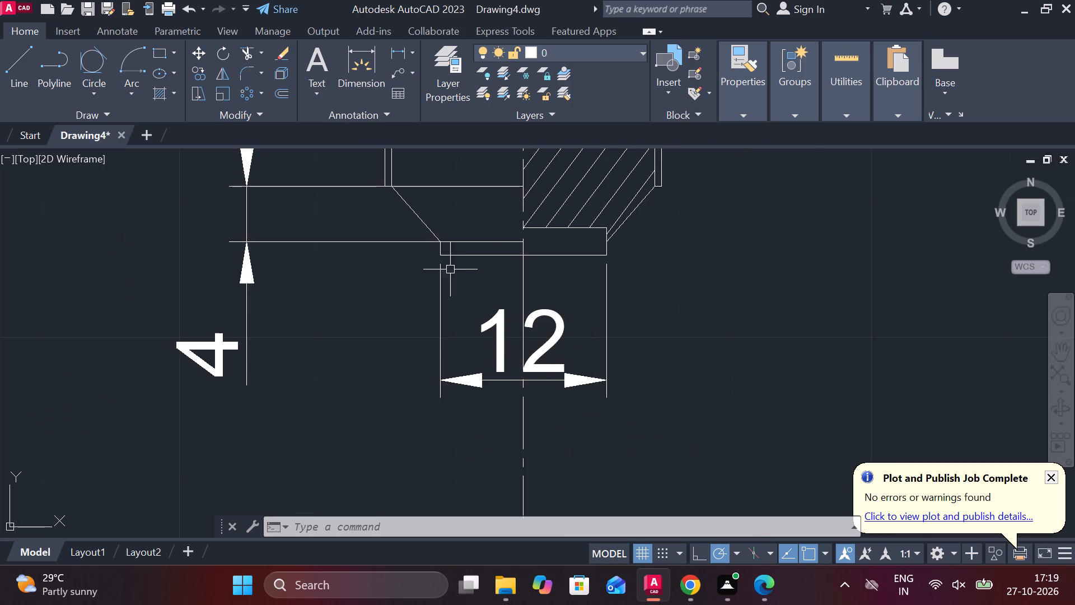
scroll(449, 269, up, 2)
key(Escape)
click(637, 212)
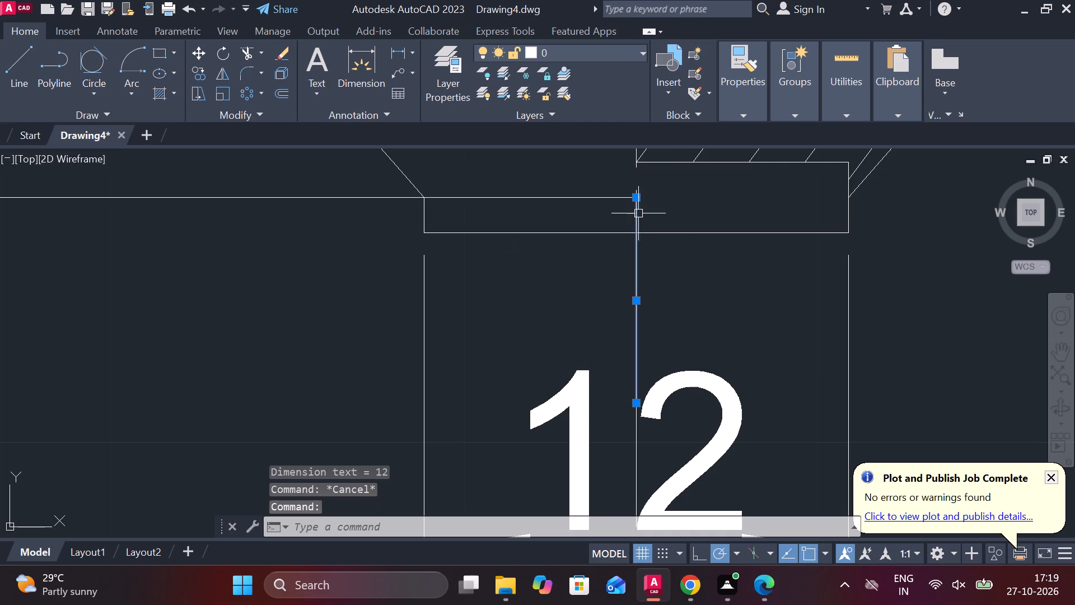
key(Escape)
click(635, 264)
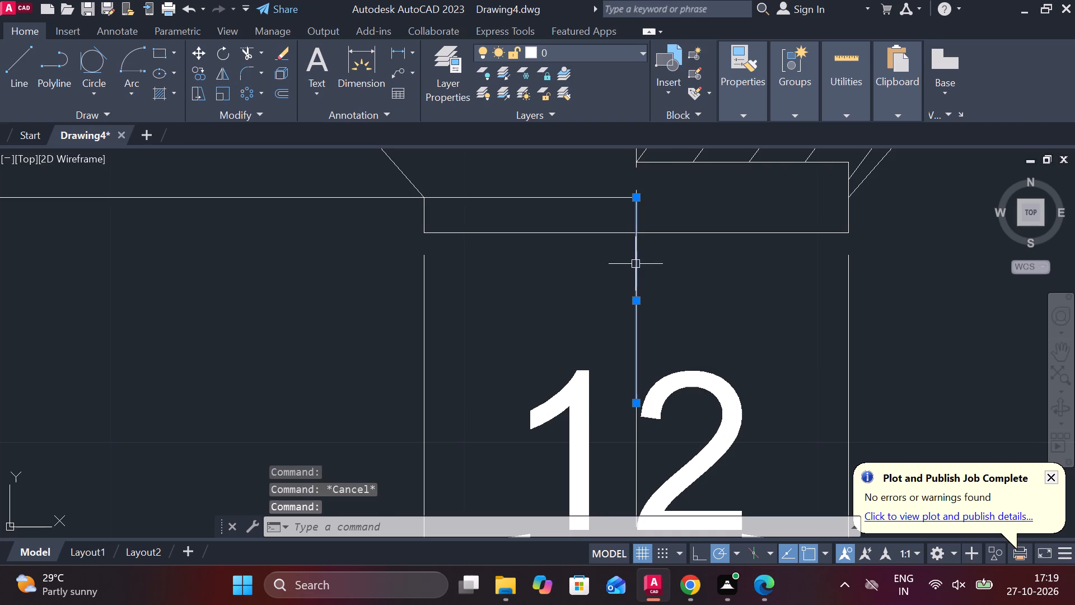
text(E)
key(space)
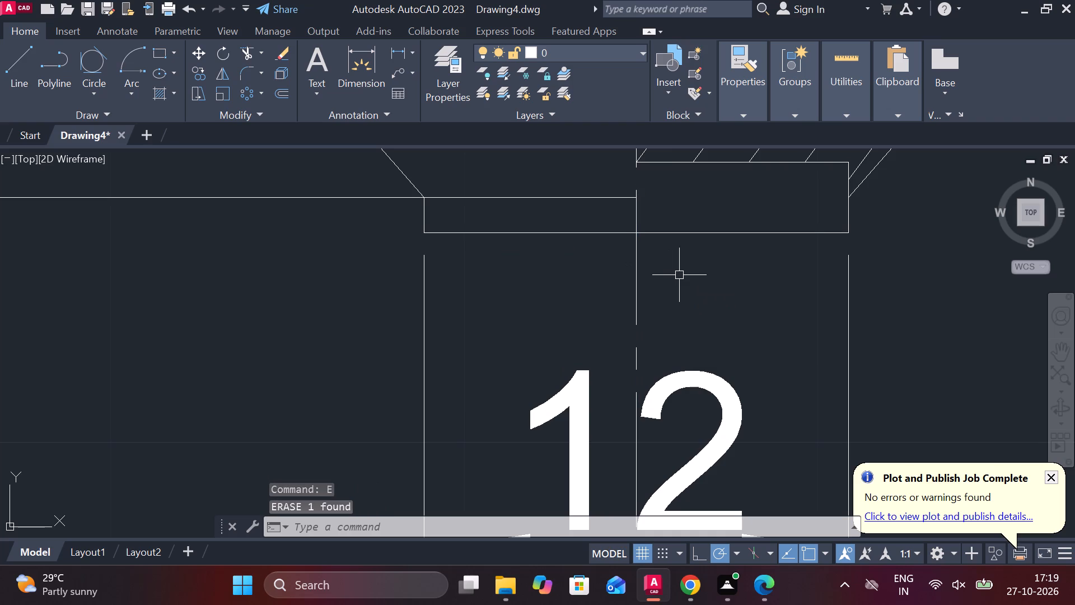
Draw a short vertical line on the centre axis from the tip's upper edge to its bottom edge.
key(l)
key(Return)
click(639, 204)
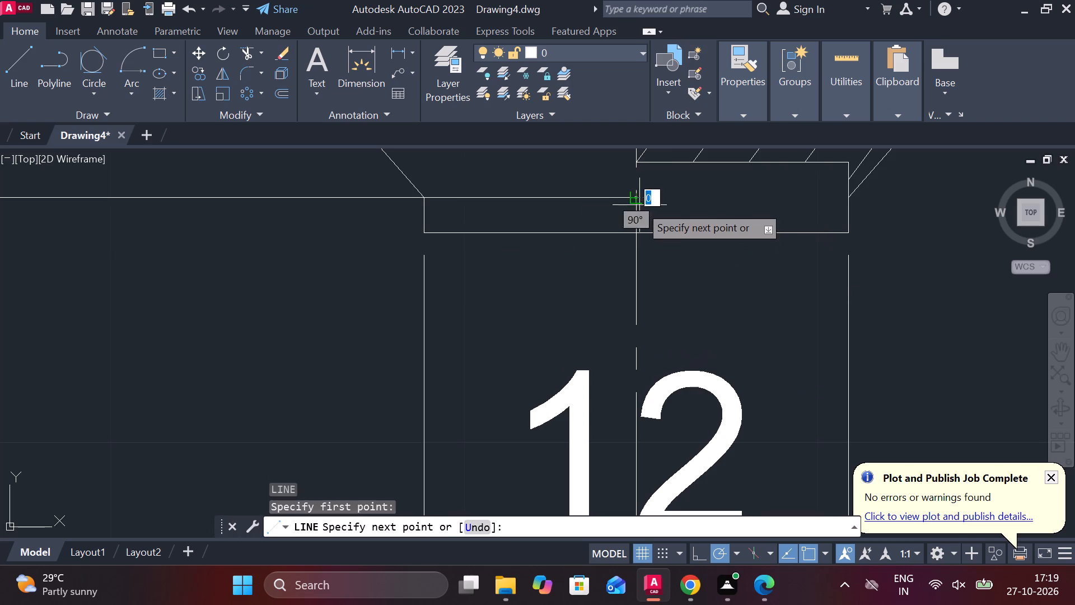
click(639, 234)
scroll(656, 234, down, 2)
key(Escape)
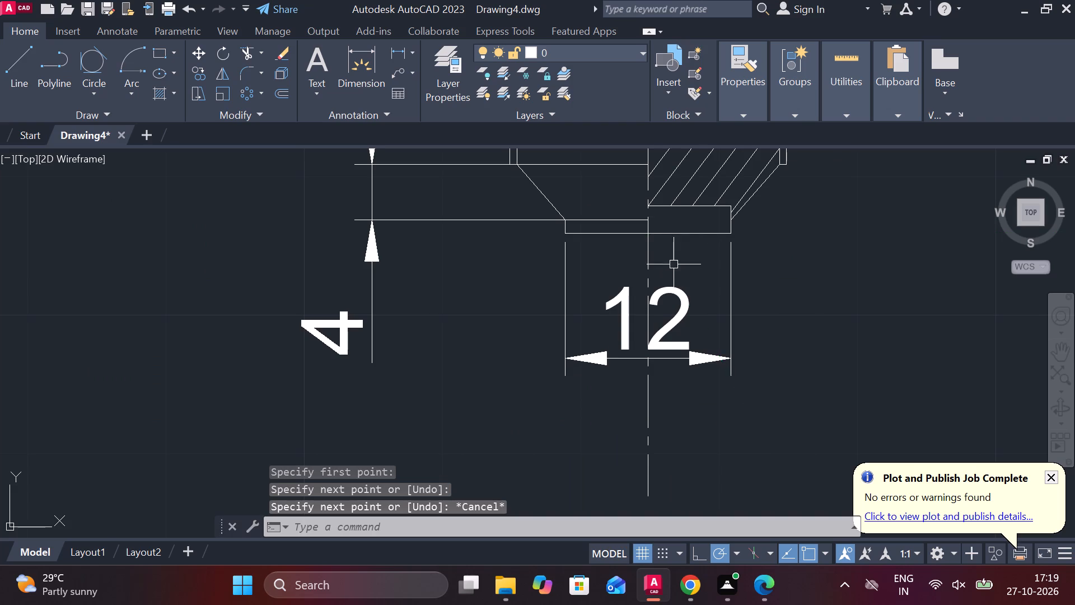
Offset the short line on the tip's centre axis by 5 to each side.
middle_drag(674, 264, 674, 285)
scroll(662, 235, up, 2)
click(624, 263)
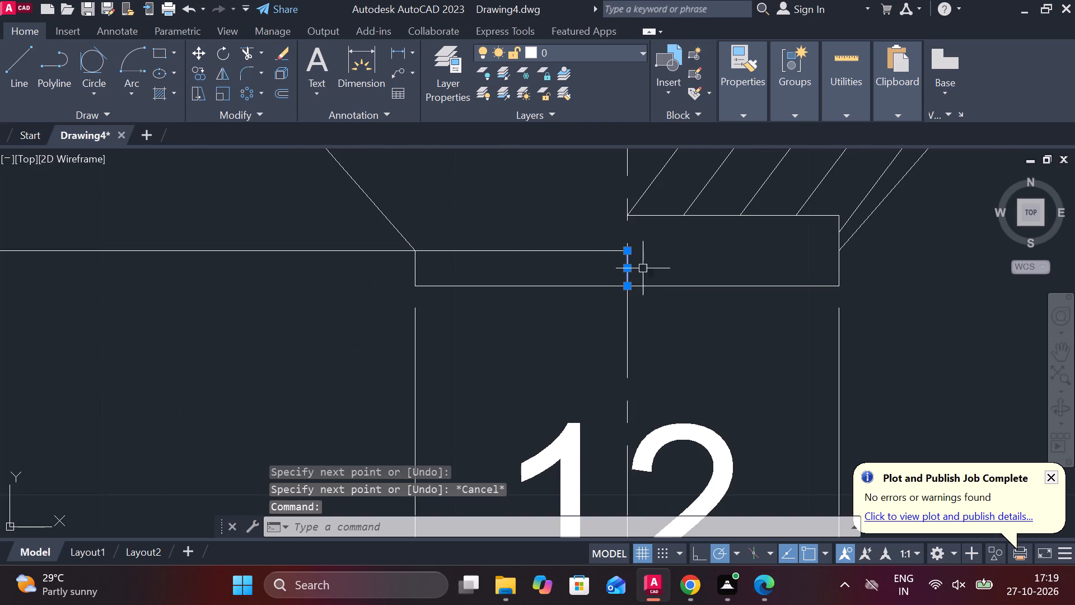
key(o)
key(Return)
key(Return)
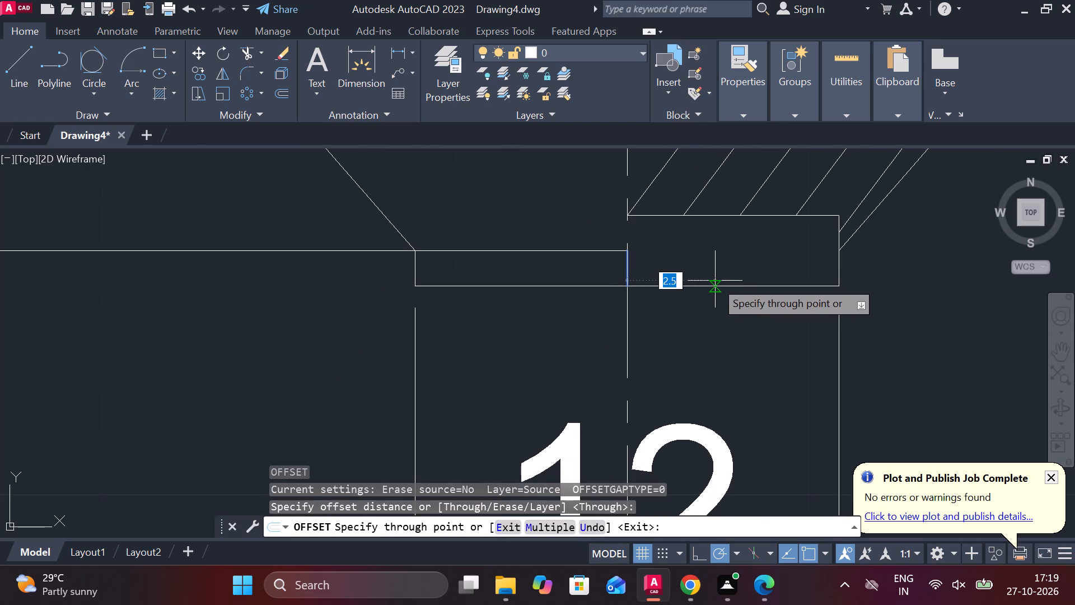
text(5)
key(space)
click(627, 278)
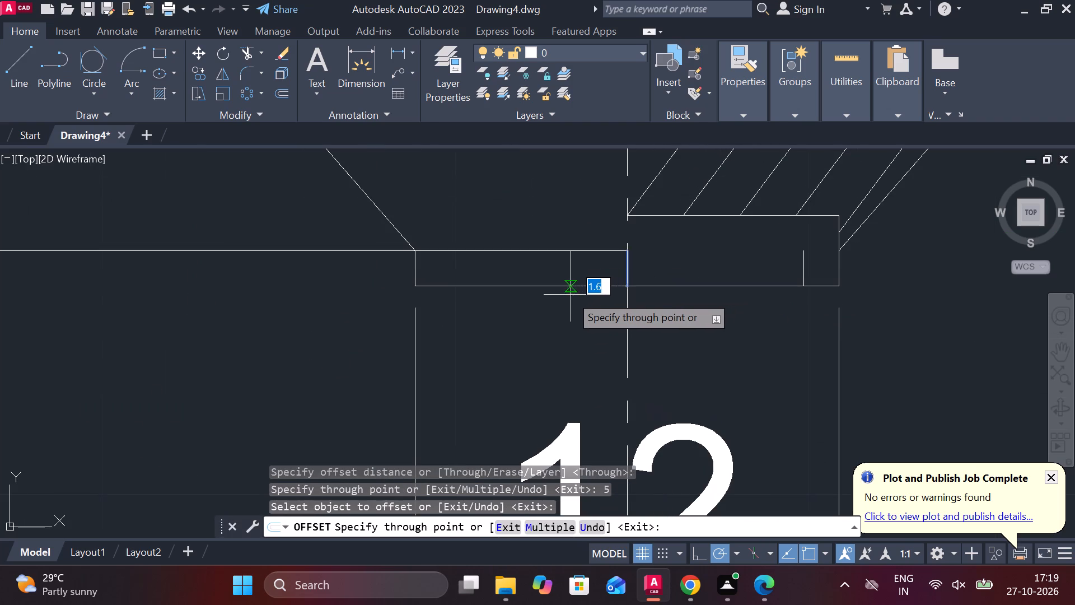
key(5)
key(space)
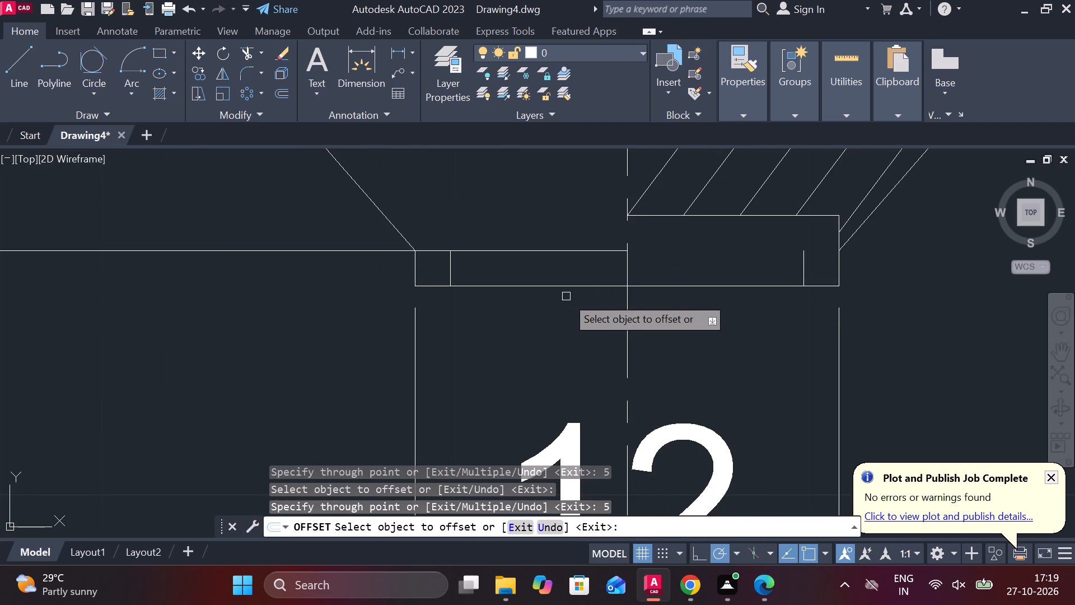
key(Escape)
scroll(484, 342, down, 2)
key(Escape)
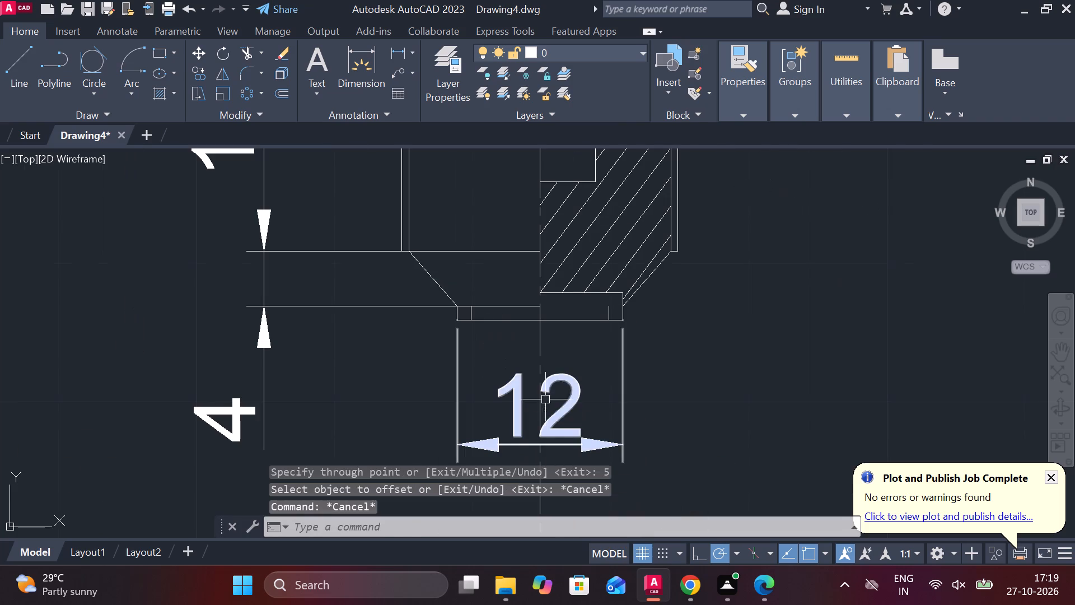
Erase the 12 width dimension below the part's bottom tip.
click(549, 405)
key(Escape)
click(574, 394)
key(e)
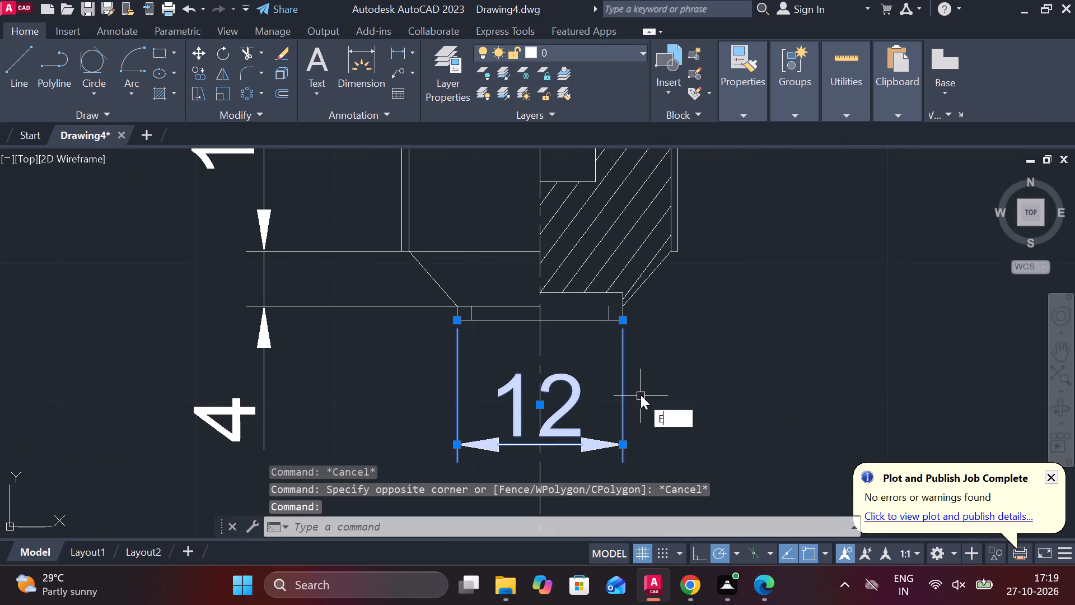
key(space)
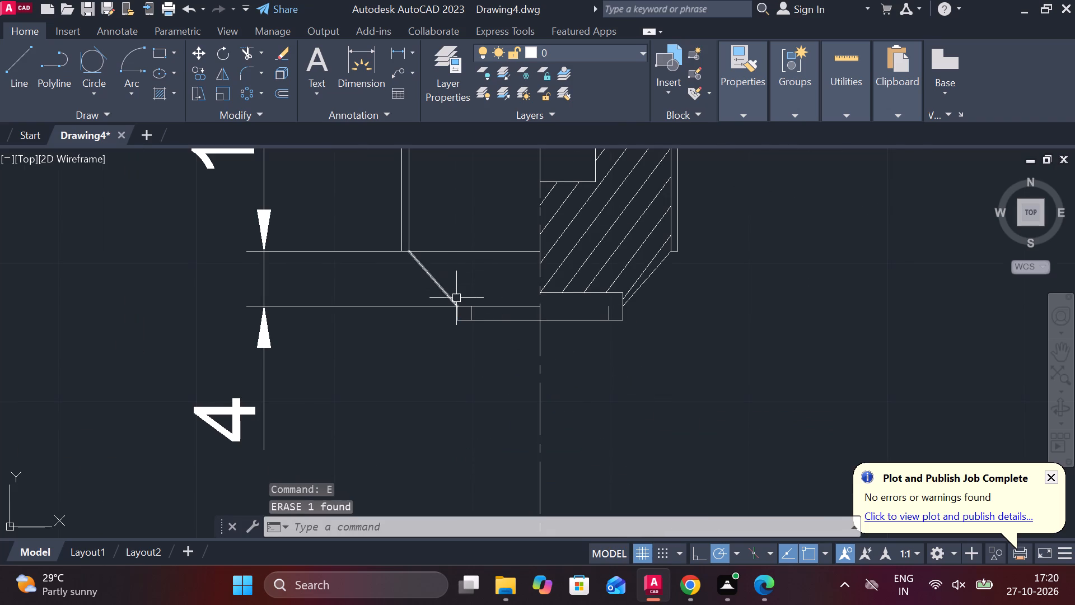
Trim away the old tip outline outside the two offset lines, including the old recess's side and top edges.
scroll(466, 322, up, 1)
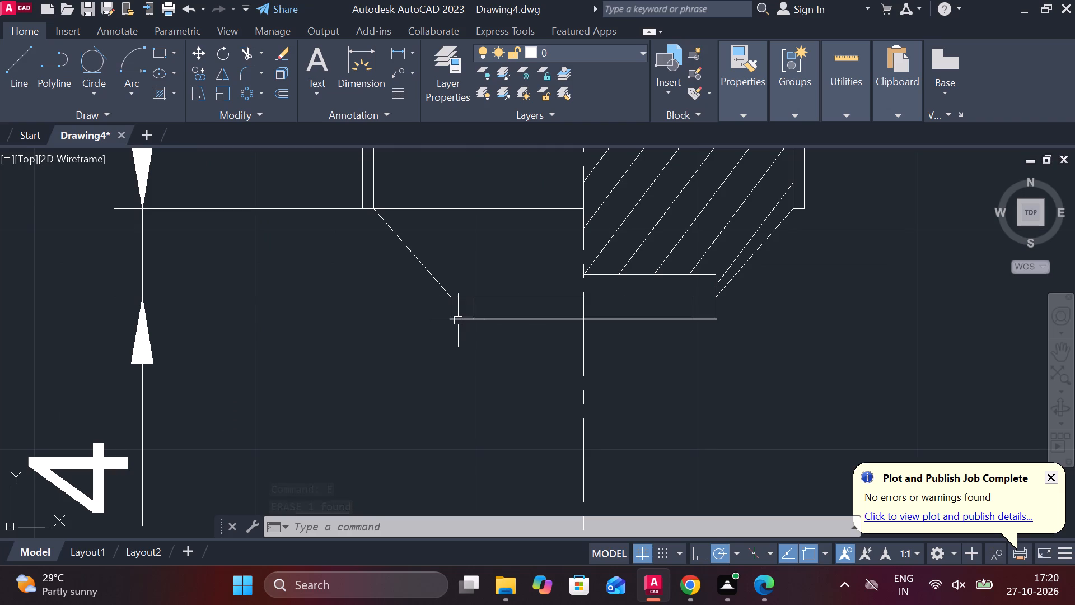
key(Escape)
text(TR)
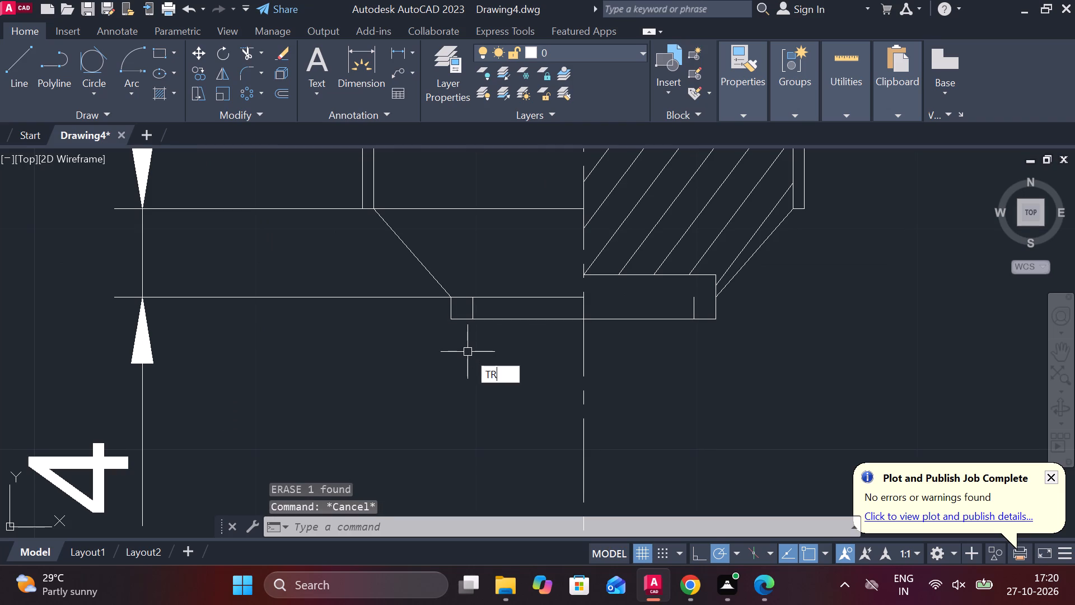
key(space)
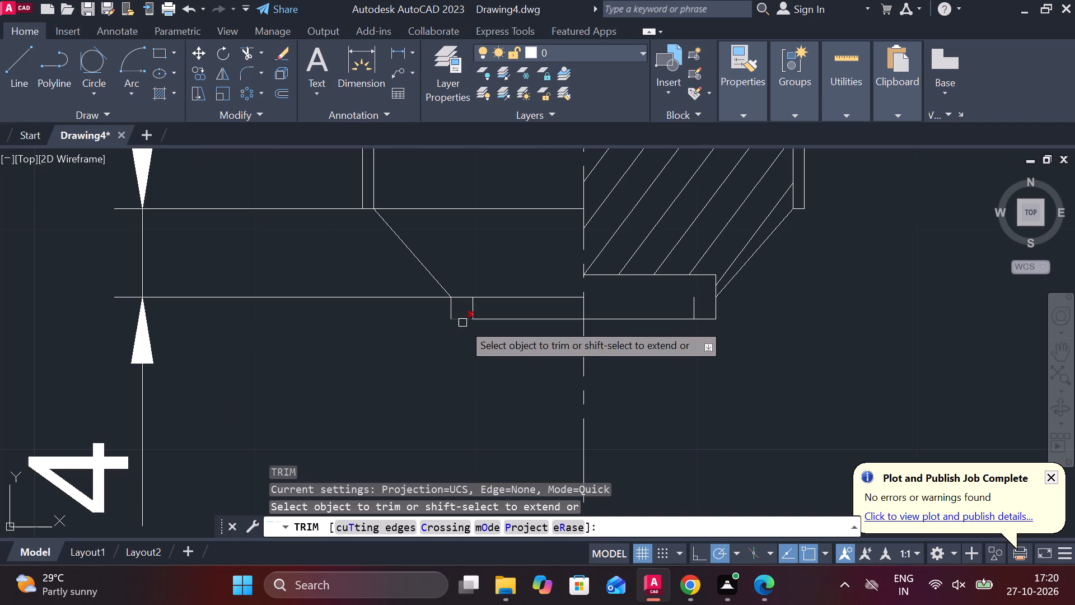
click(462, 323)
click(453, 311)
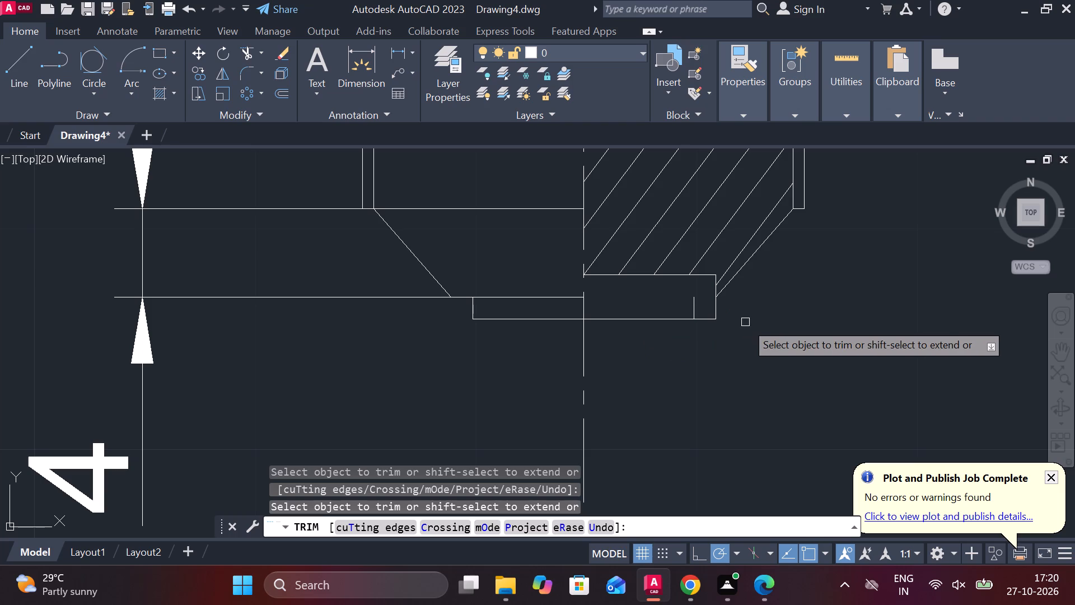
click(716, 314)
click(707, 277)
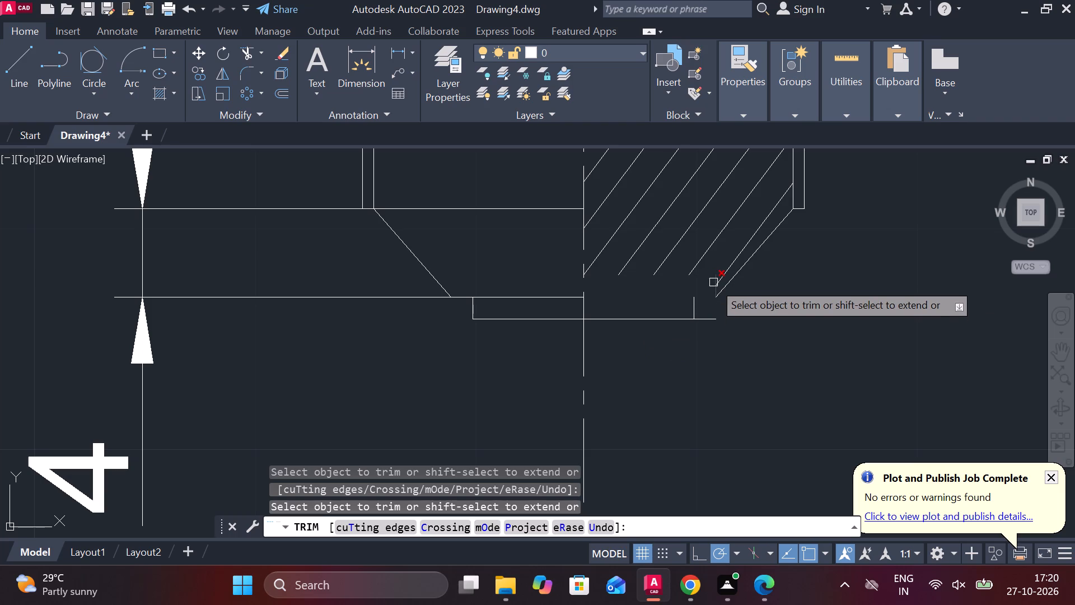
click(713, 281)
click(711, 320)
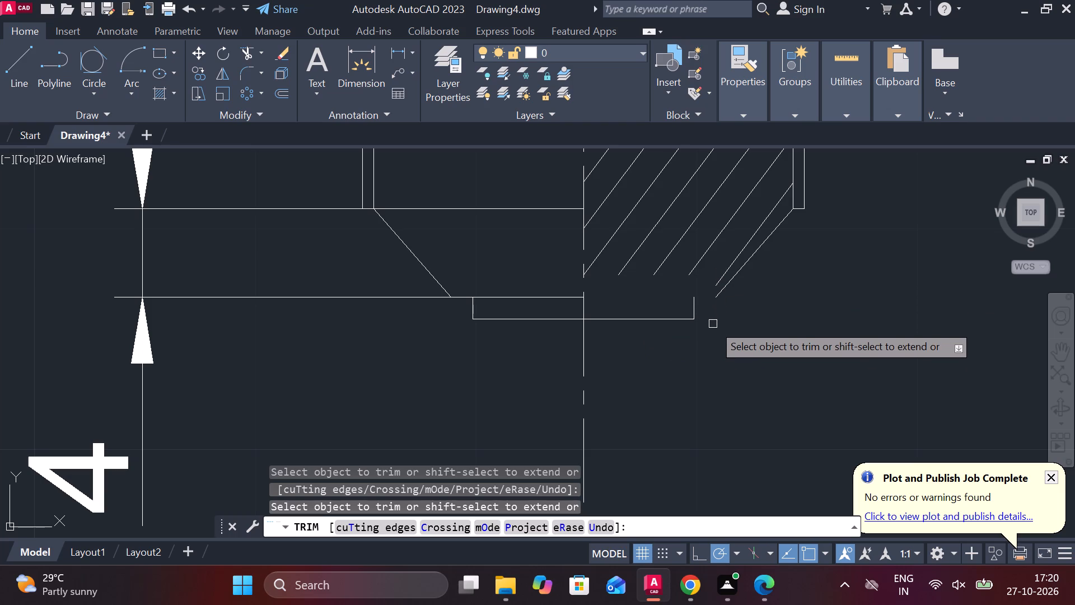
key(Escape)
Draw the recess outline from the narrowed tip's right side: 1 up, across to the centre axis, and down to the bottom edge.
key(l)
key(Return)
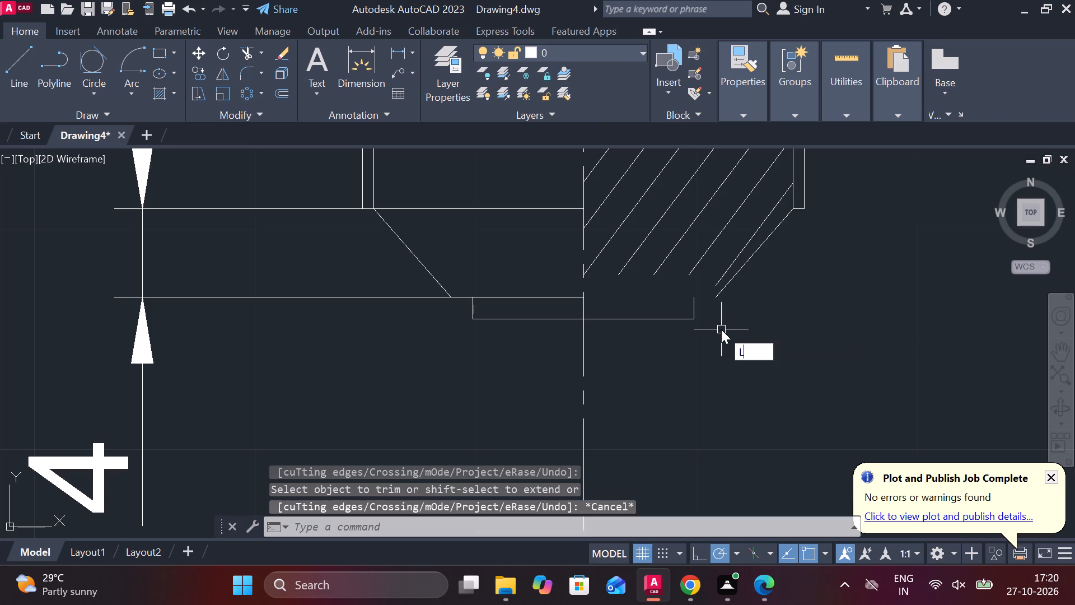
click(696, 296)
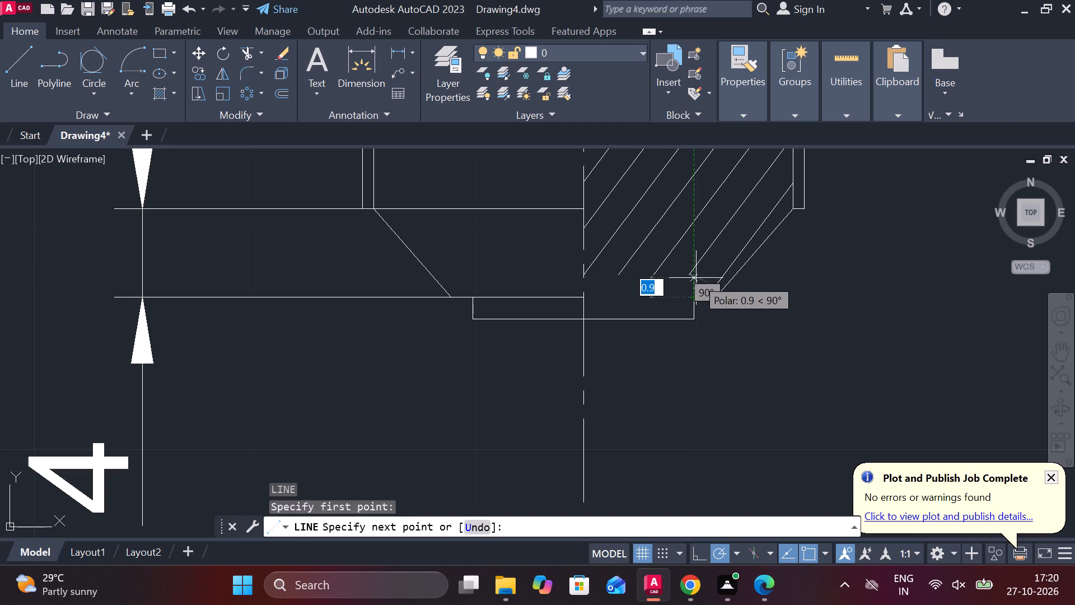
text(1)
key(space)
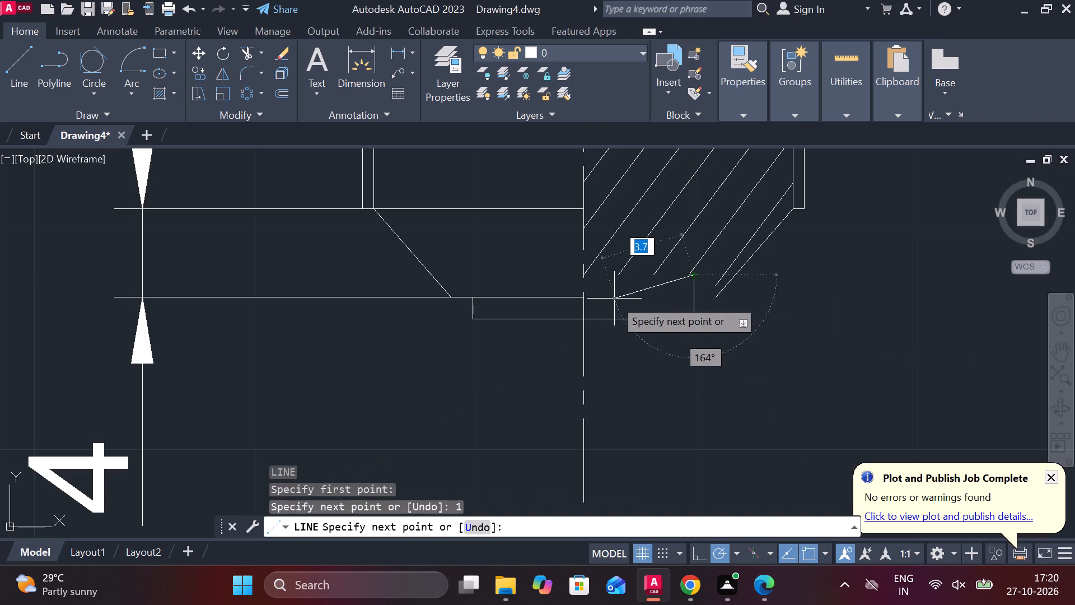
click(585, 279)
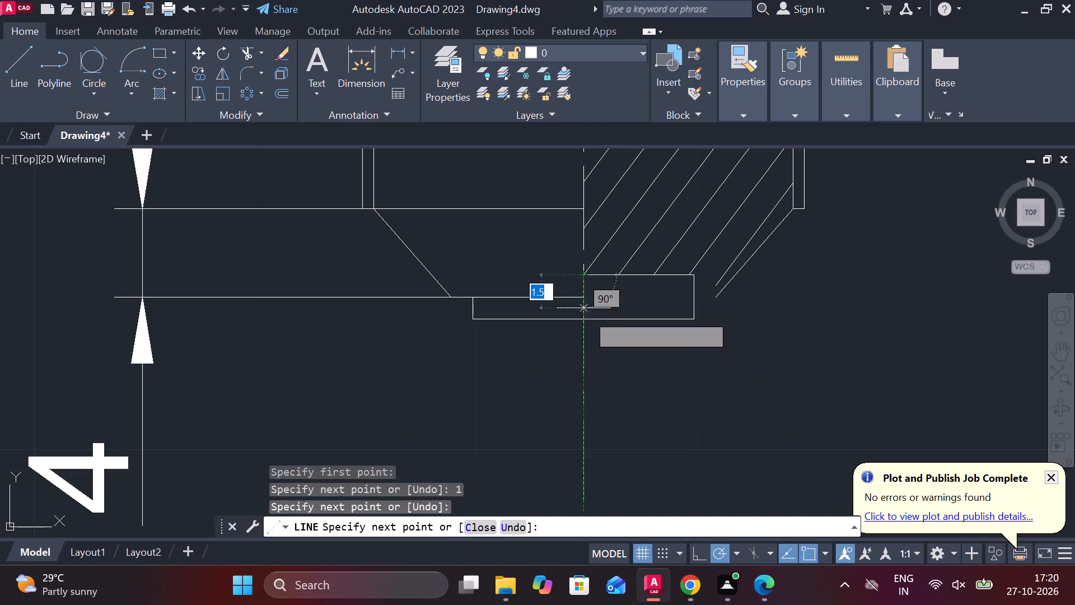
click(586, 319)
key(Escape)
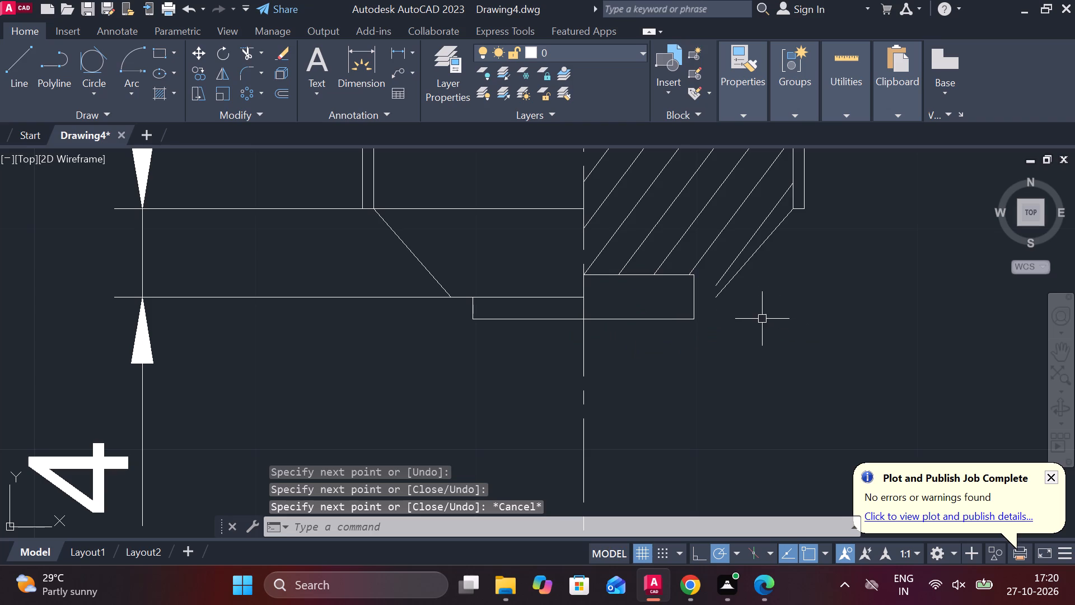
Draw a short horizontal line joining the tip's right side to the lower end of the right taper.
key(l)
key(Return)
scroll(692, 292, up, 2)
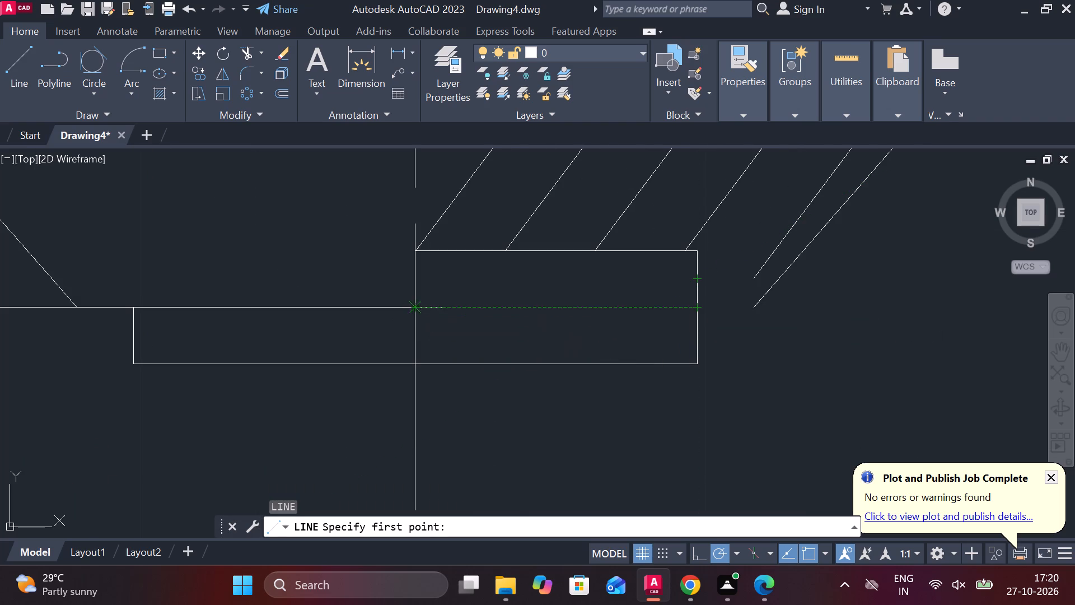
click(700, 311)
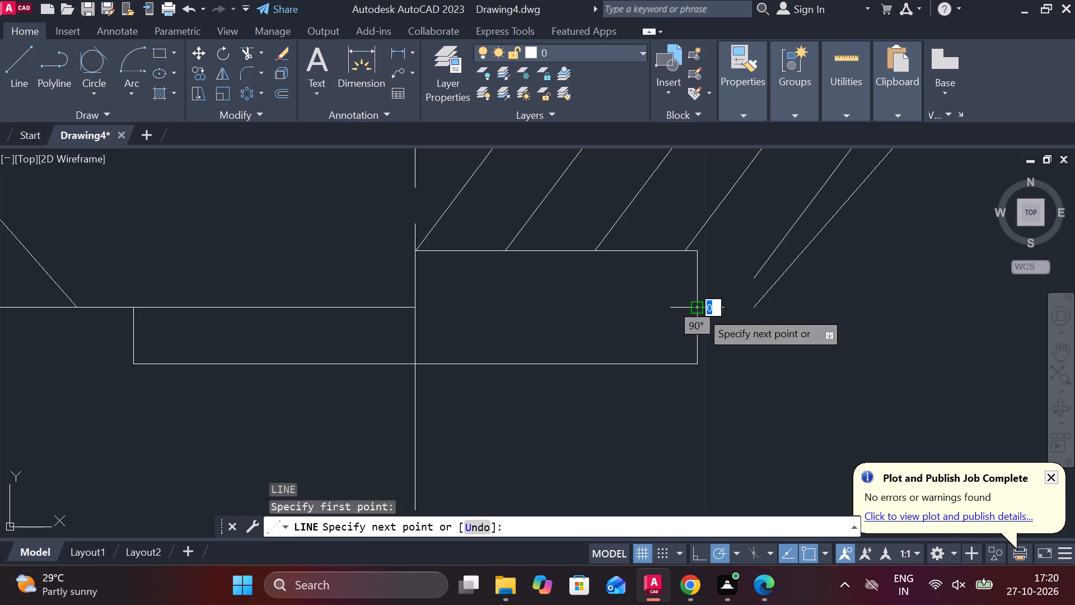
click(758, 308)
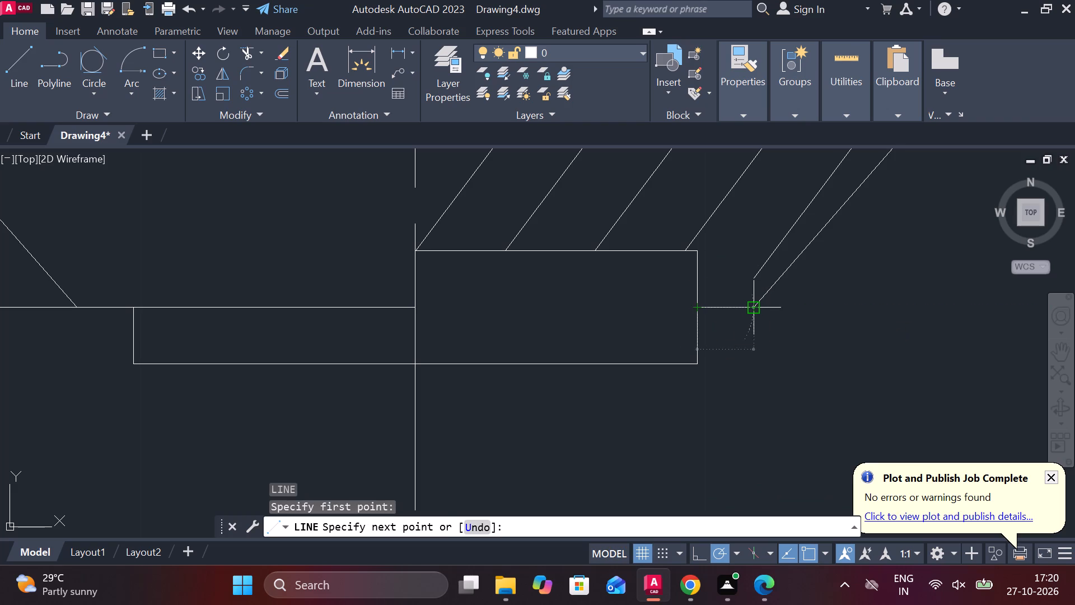
scroll(856, 304, down, 1)
key(Escape)
Erase the section hatch from the right half of the part.
scroll(842, 321, down, 2)
middle_drag(858, 325, 785, 325)
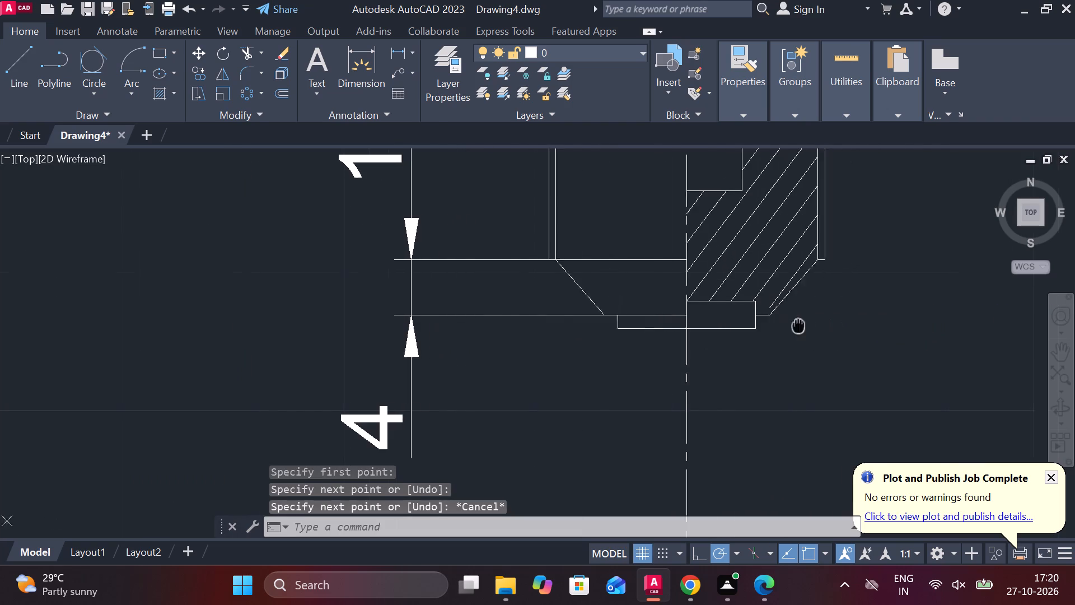
middle_drag(785, 325, 775, 325)
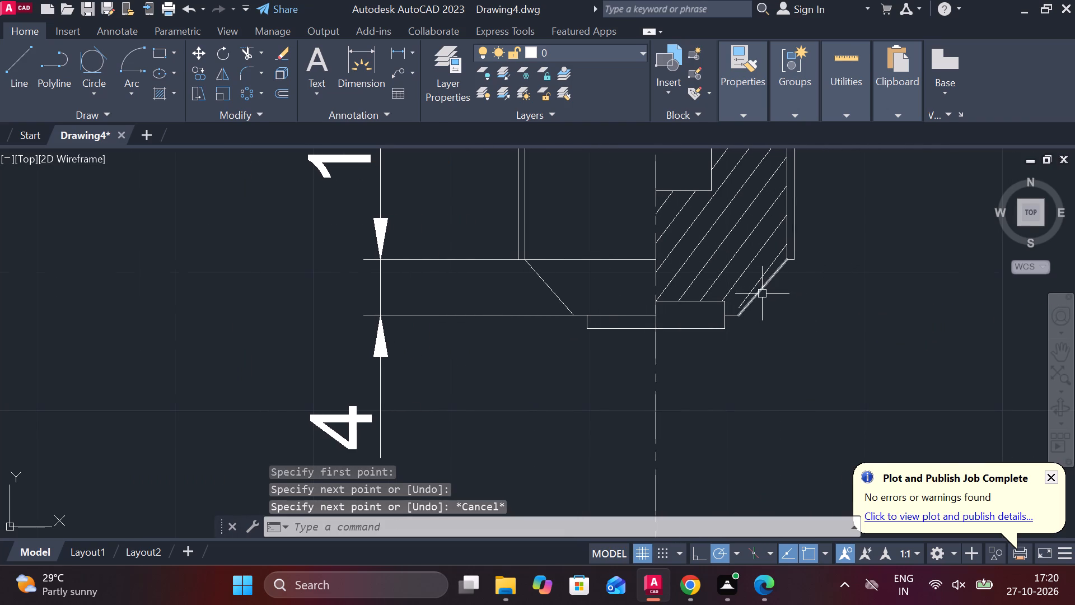
click(757, 288)
key(Escape)
click(732, 254)
key(w)
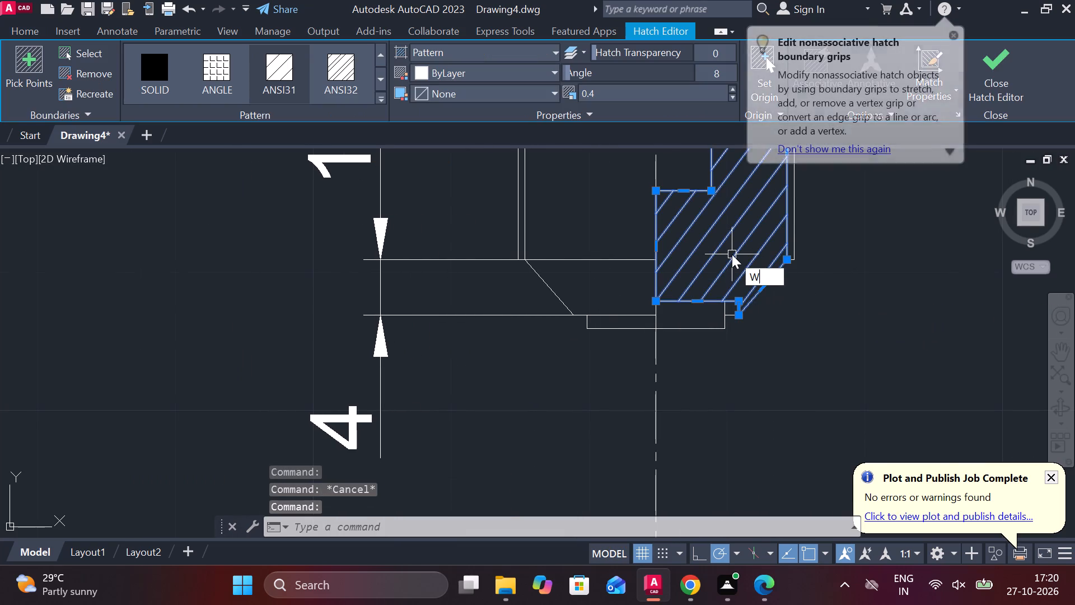
key(BackSpace)
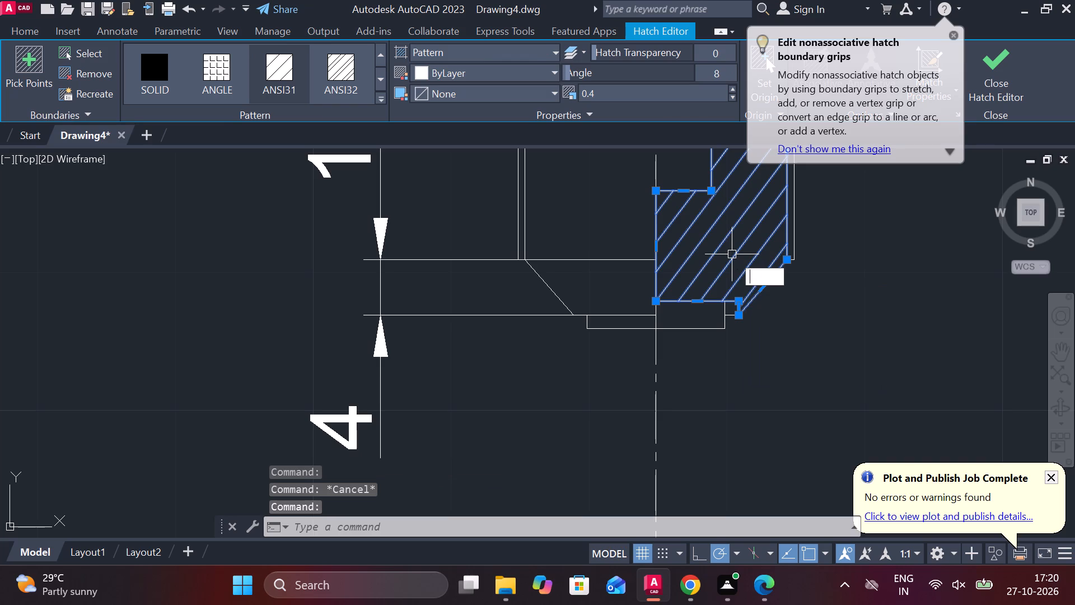
text(E)
key(space)
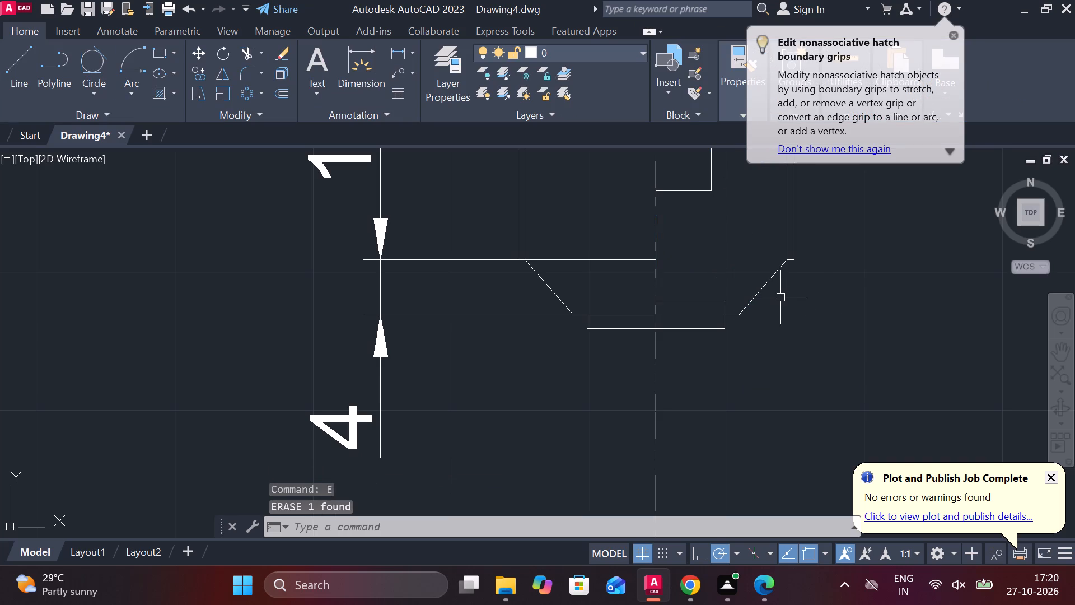
Erase the slanted taper line on the right side of the part.
key(Escape)
click(768, 288)
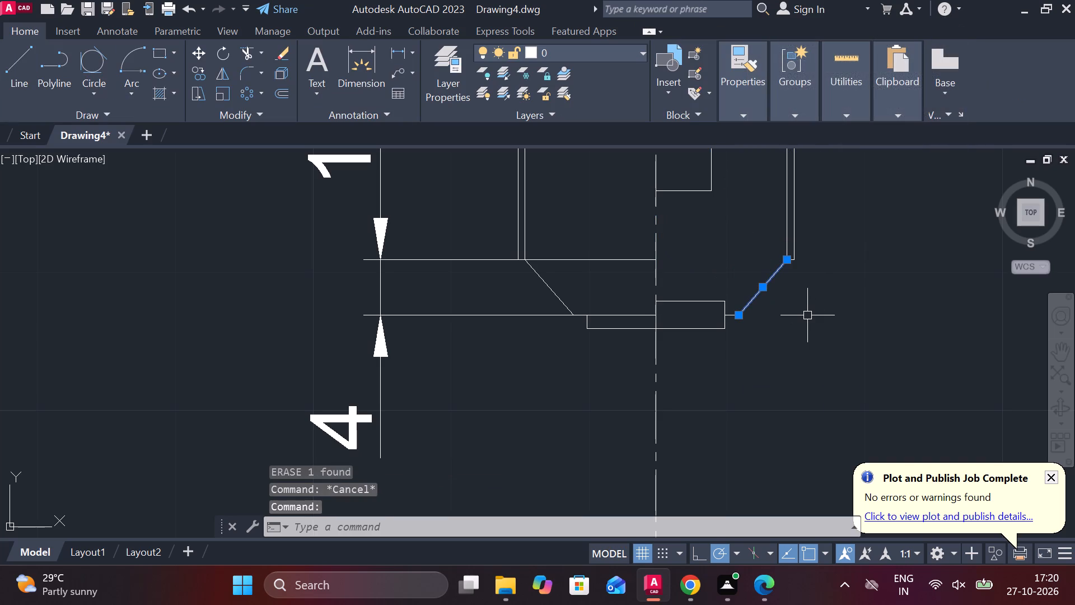
text(E)
key(space)
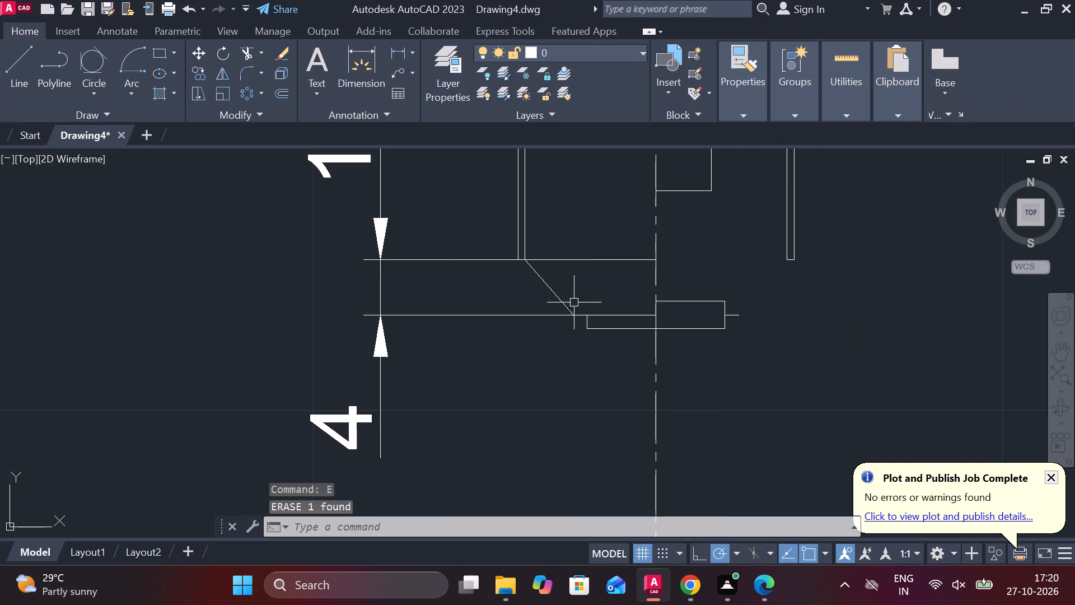
Mirror the left slanted taper line about the vertical centre axis to the right side, keeping the original line.
click(559, 291)
text(MI)
key(Return)
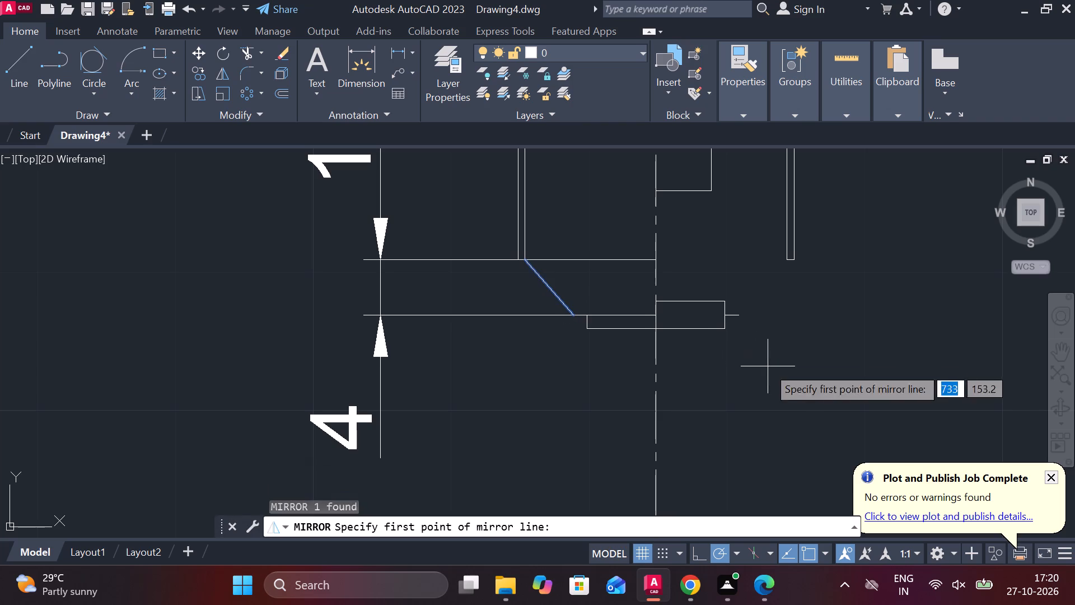
click(659, 302)
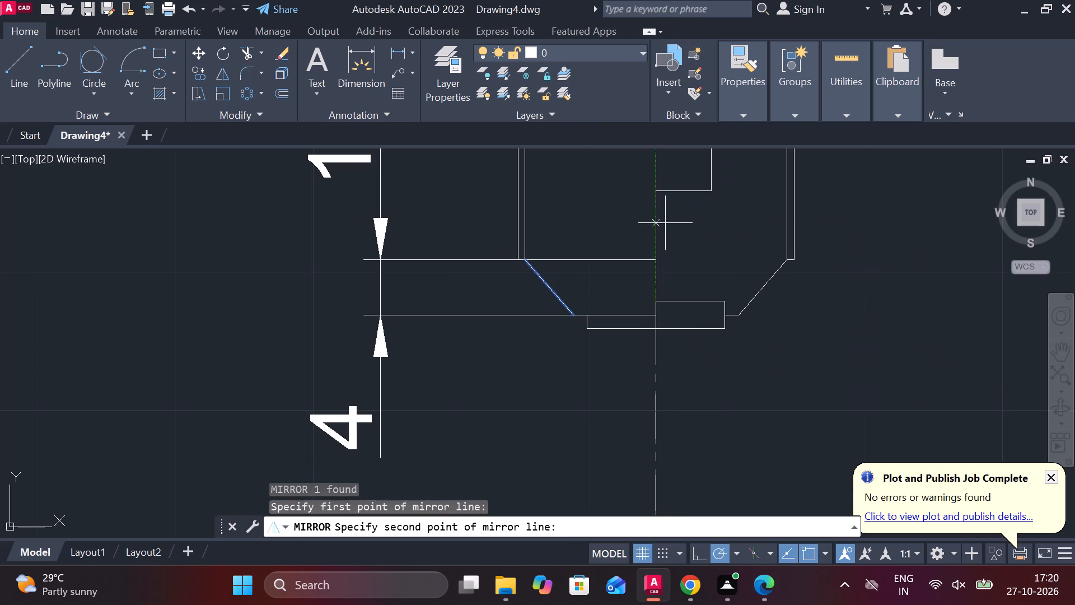
click(658, 195)
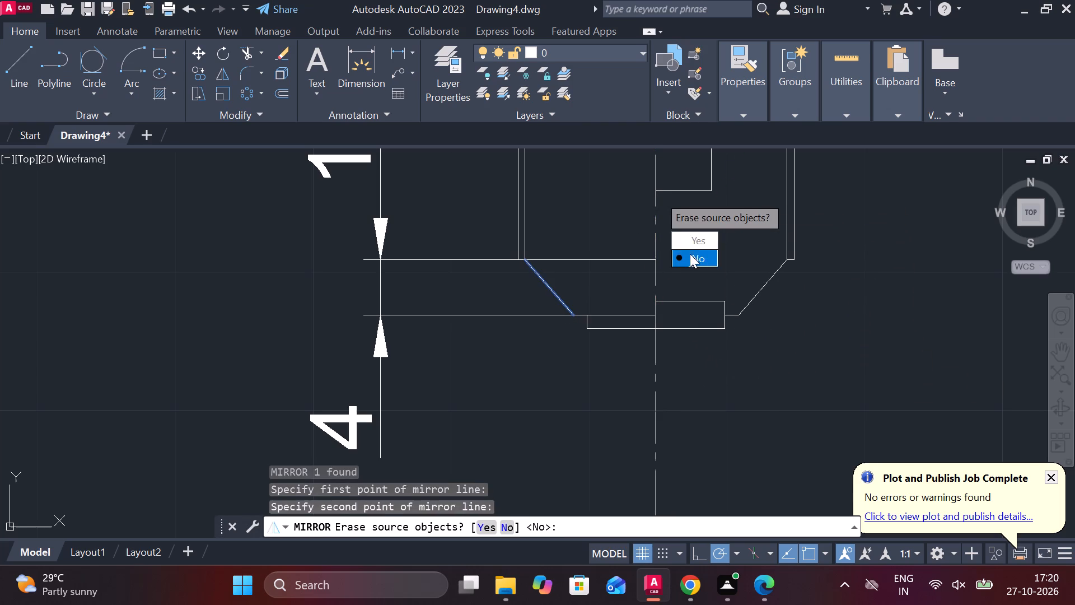
drag(690, 254, 658, 195)
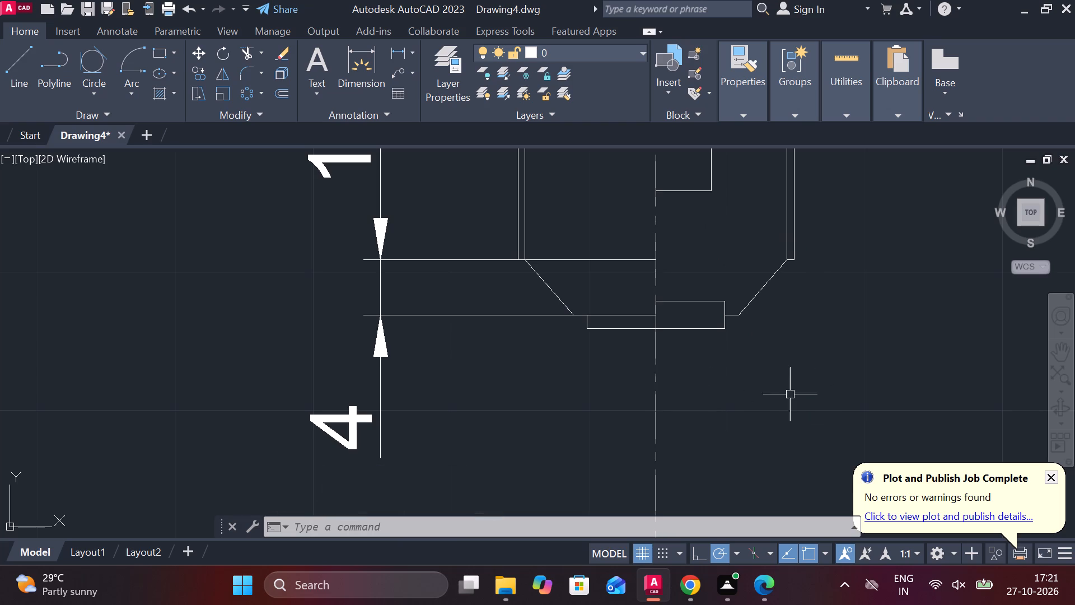
Add a linear dimension across the full width of the narrowed bottom tip, placed just below it.
scroll(766, 346, down, 1)
middle_drag(823, 325, 786, 347)
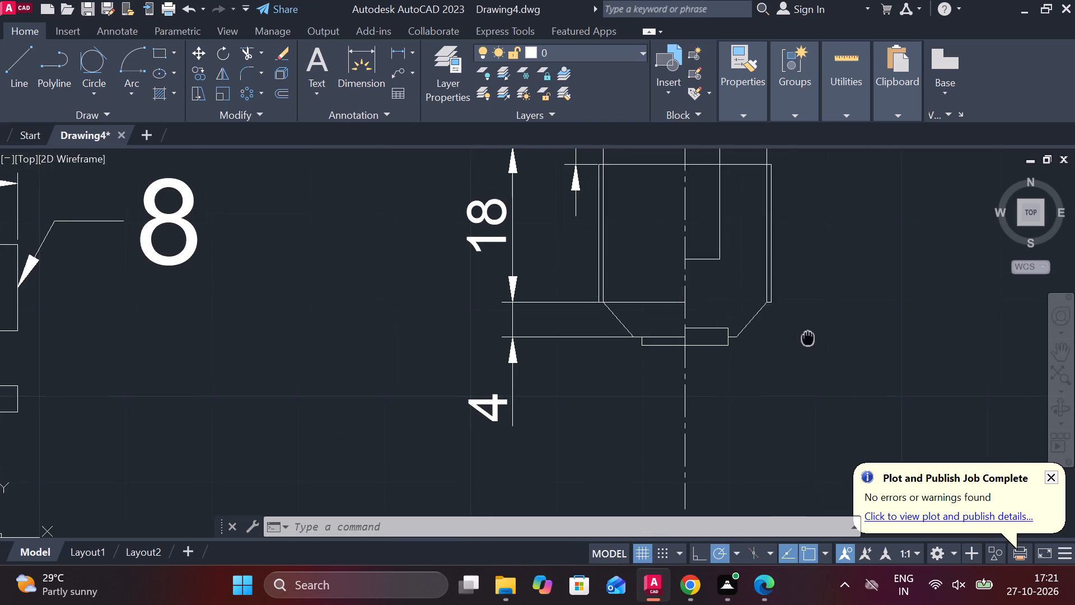
middle_drag(786, 347, 769, 352)
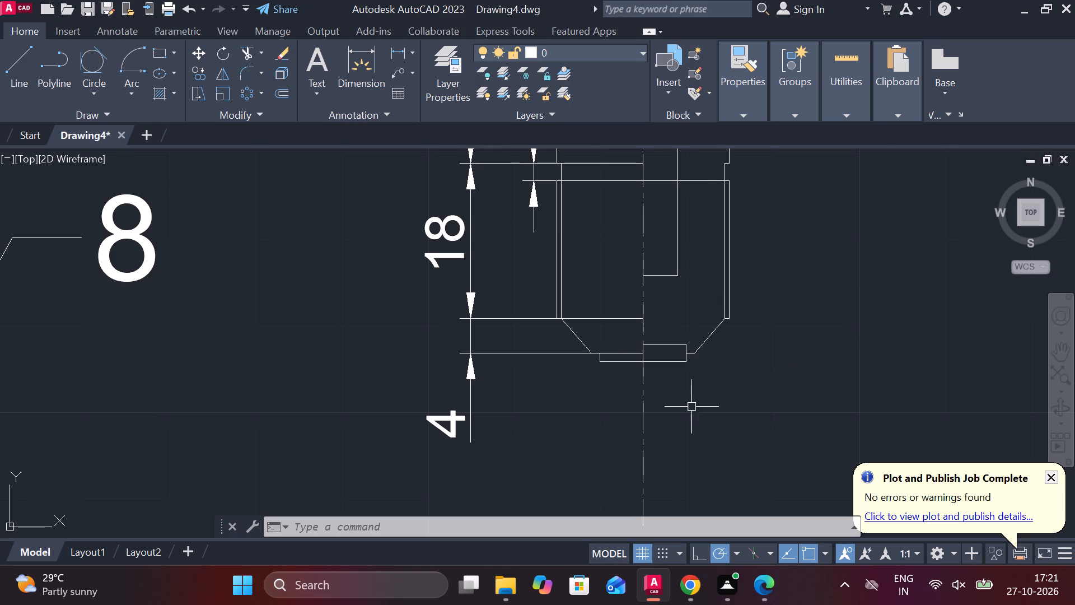
scroll(657, 384, up, 1)
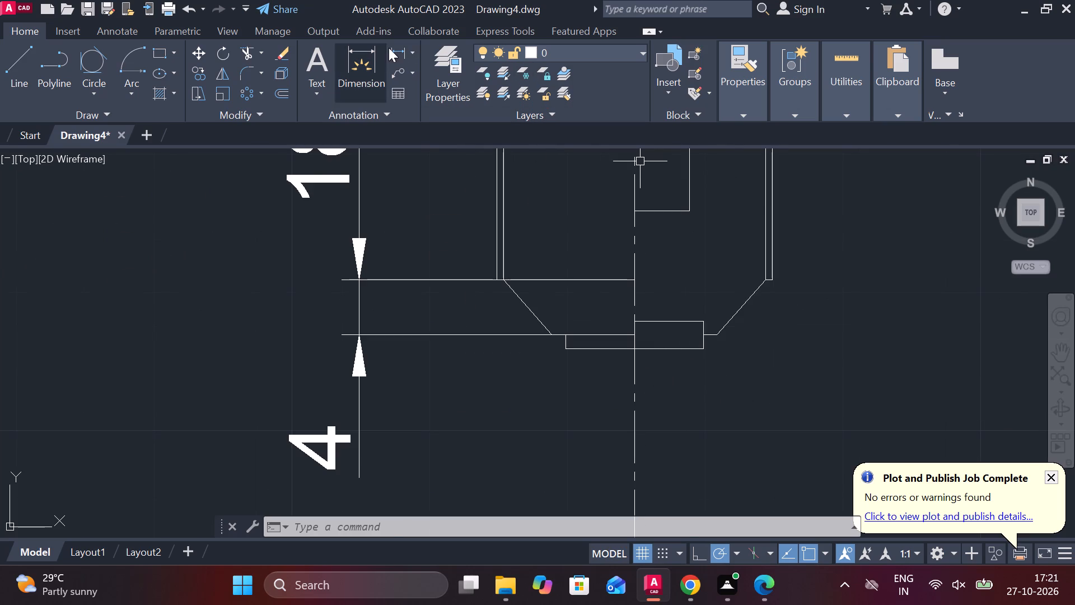
click(389, 48)
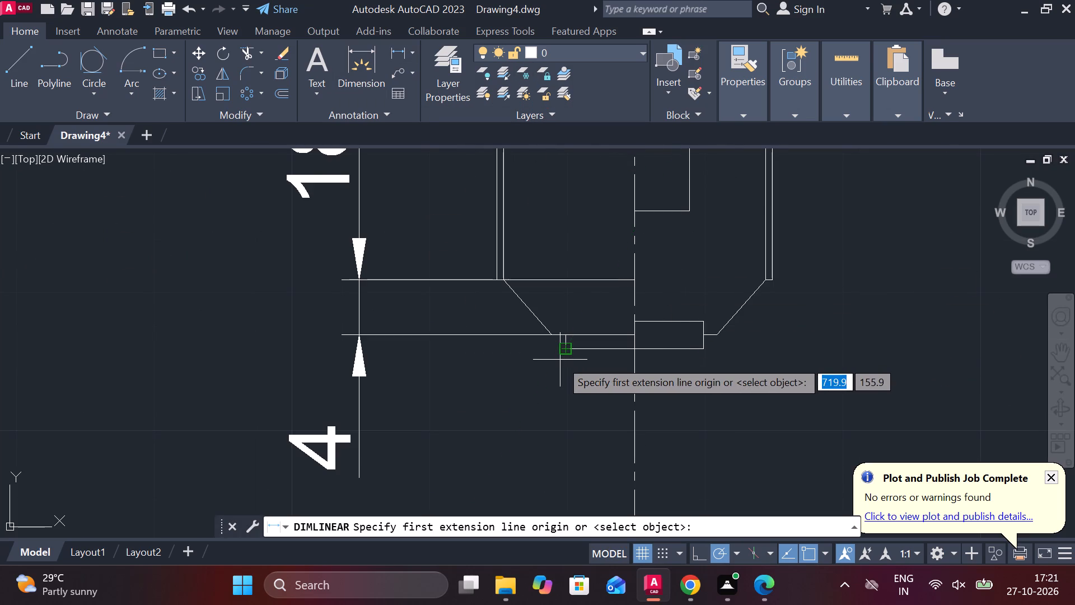
click(562, 359)
click(694, 360)
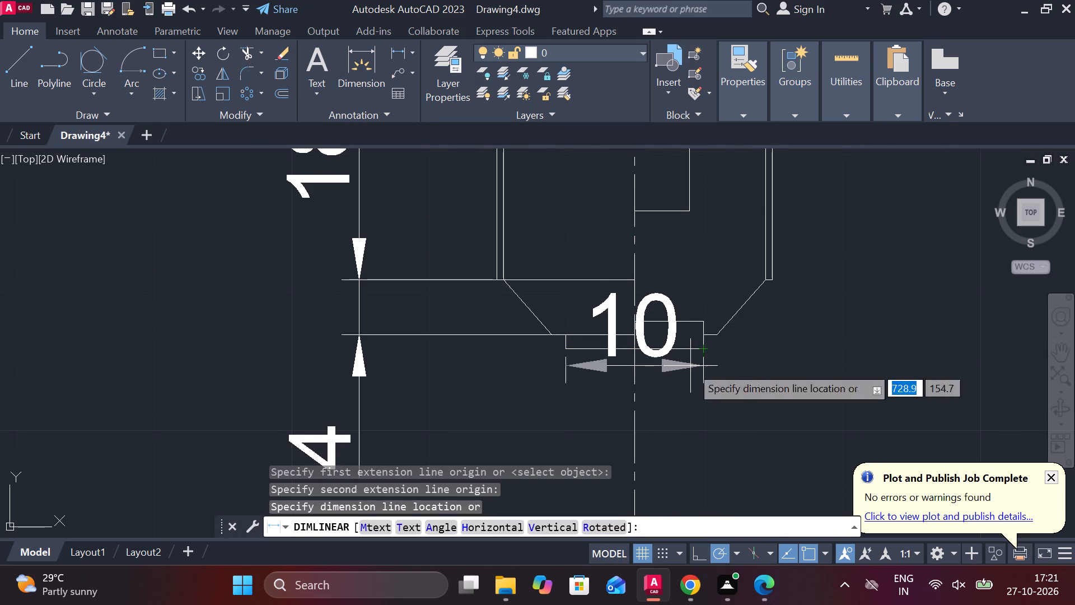
middle_drag(690, 366, 659, 281)
click(655, 362)
Add a linear dimension between the lower ends of the two tapers, placed below the tip width dimension.
key(space)
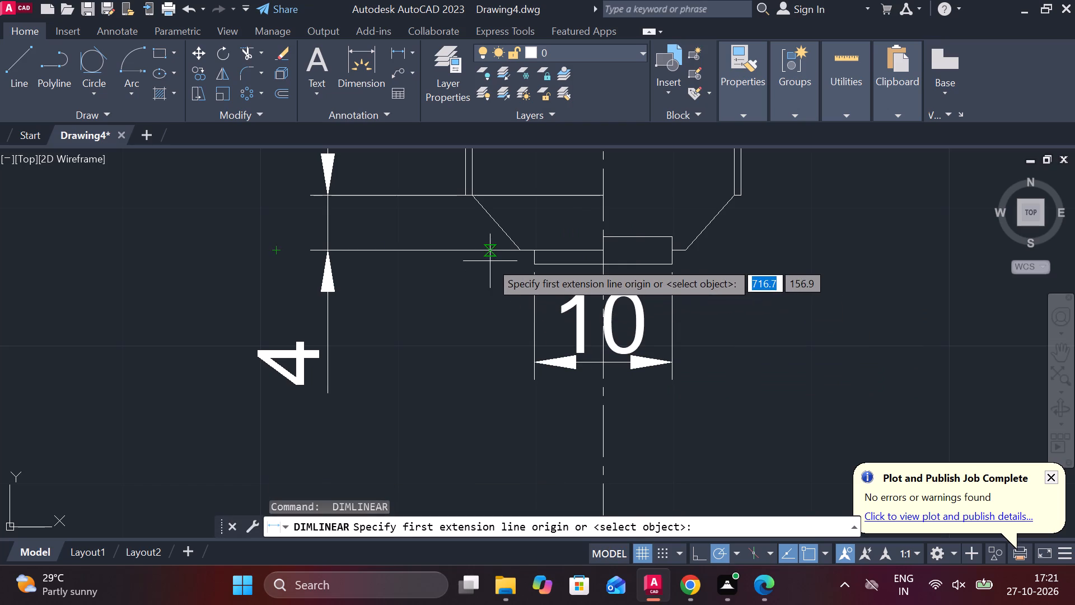
click(515, 256)
click(684, 254)
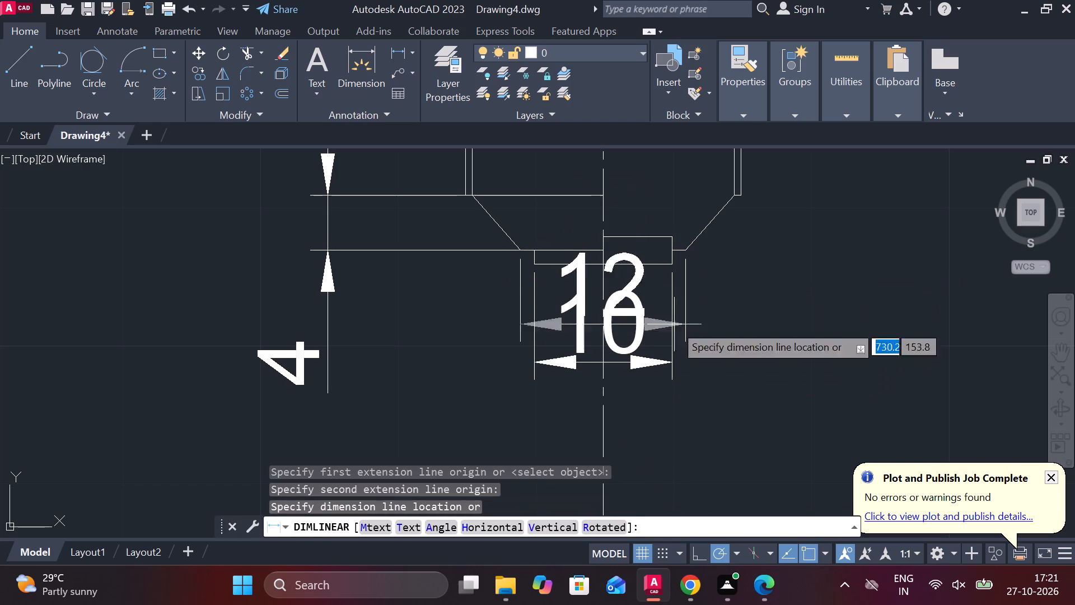
middle_drag(682, 357, 672, 253)
click(647, 351)
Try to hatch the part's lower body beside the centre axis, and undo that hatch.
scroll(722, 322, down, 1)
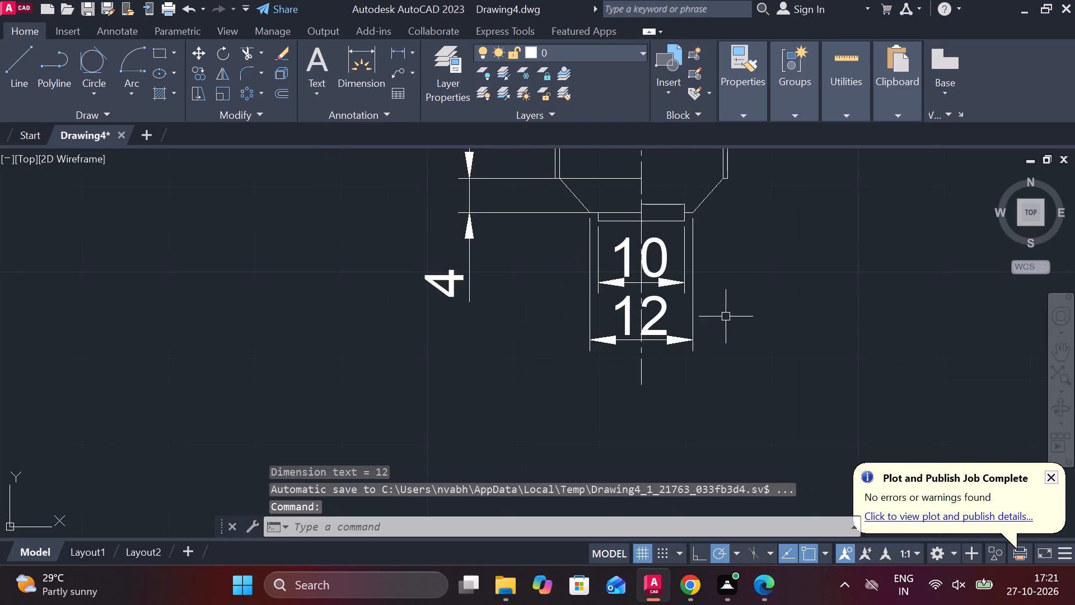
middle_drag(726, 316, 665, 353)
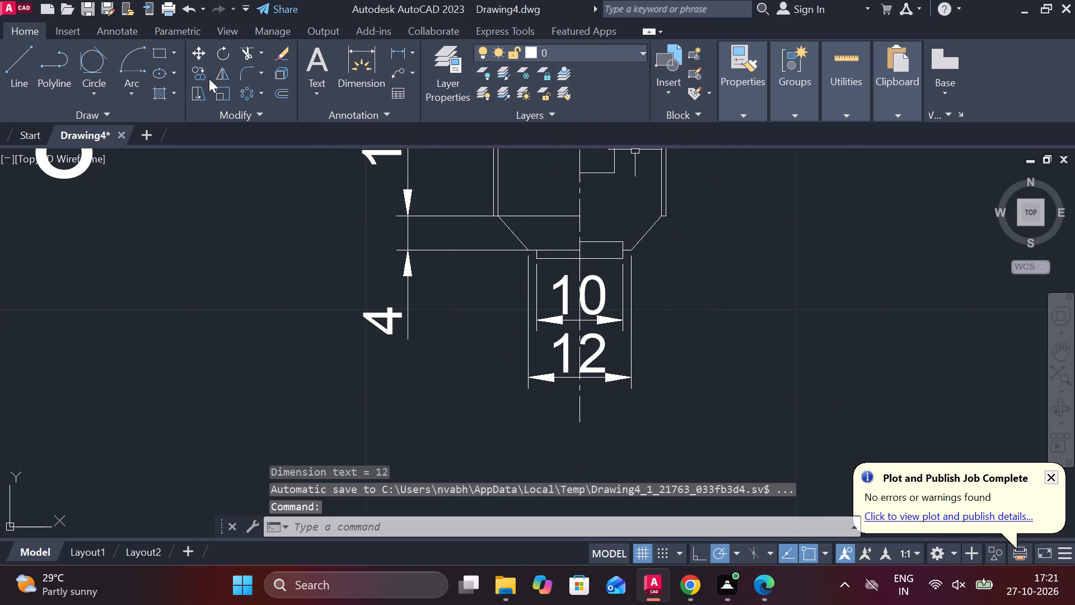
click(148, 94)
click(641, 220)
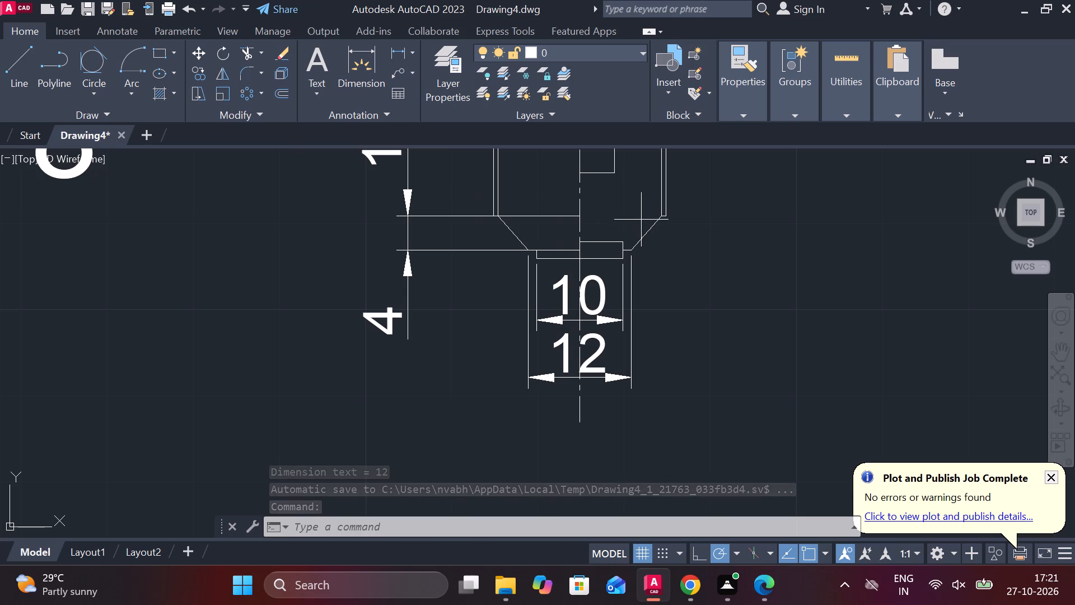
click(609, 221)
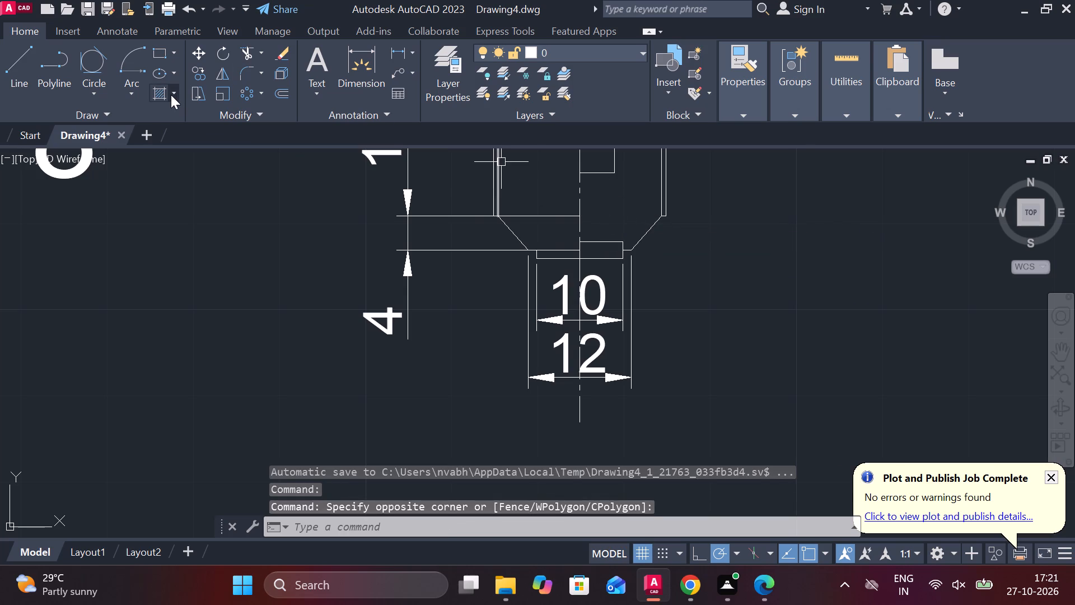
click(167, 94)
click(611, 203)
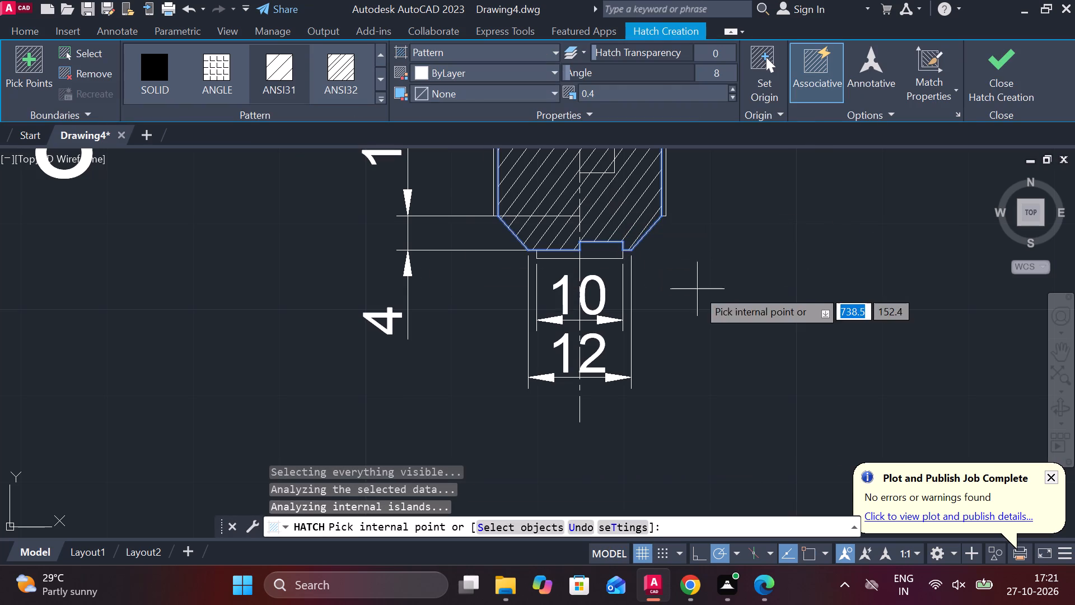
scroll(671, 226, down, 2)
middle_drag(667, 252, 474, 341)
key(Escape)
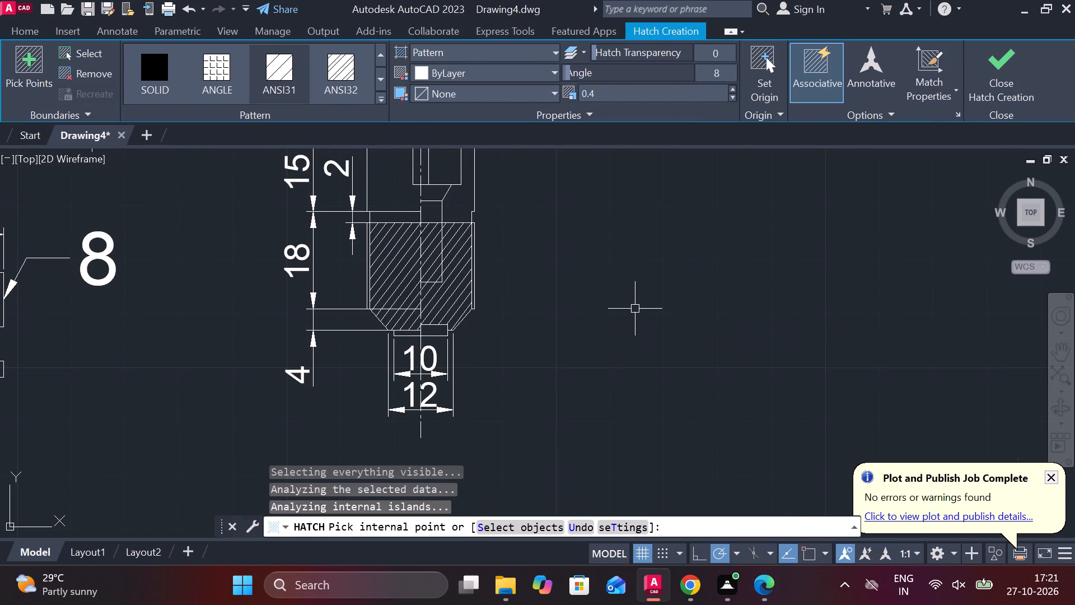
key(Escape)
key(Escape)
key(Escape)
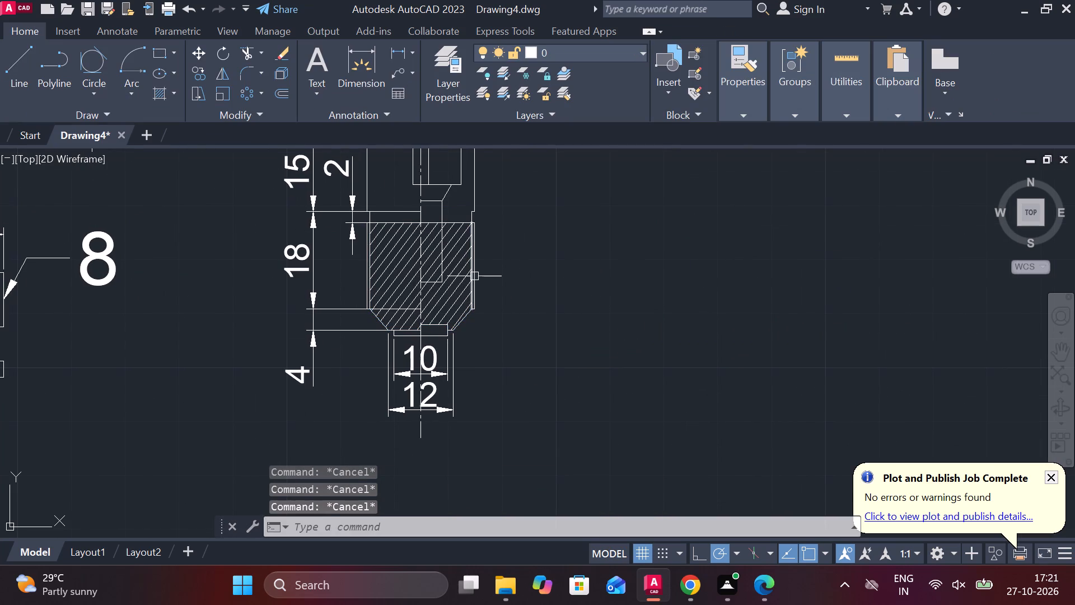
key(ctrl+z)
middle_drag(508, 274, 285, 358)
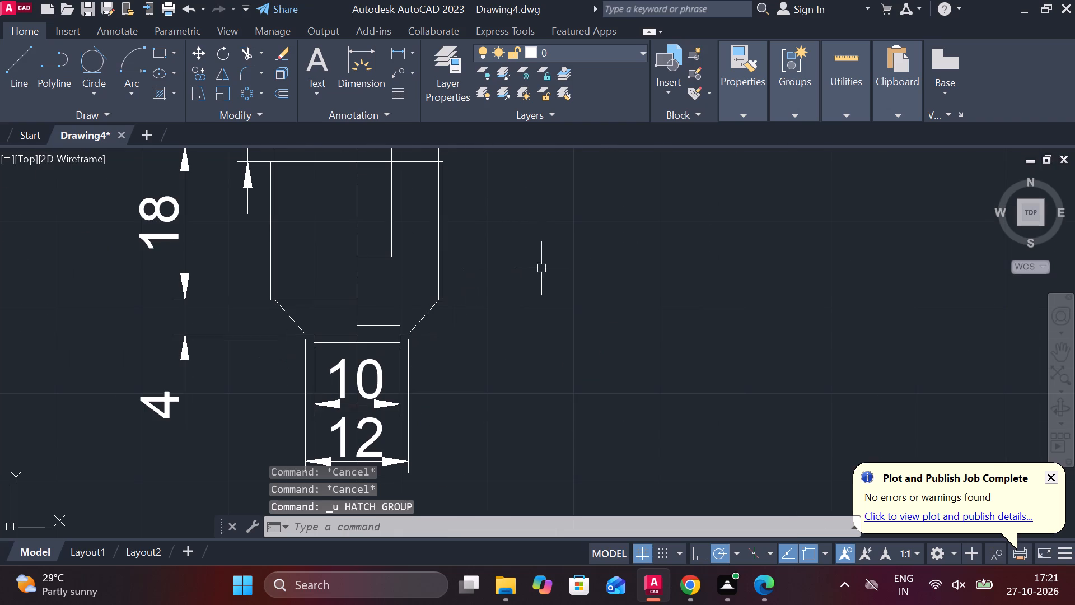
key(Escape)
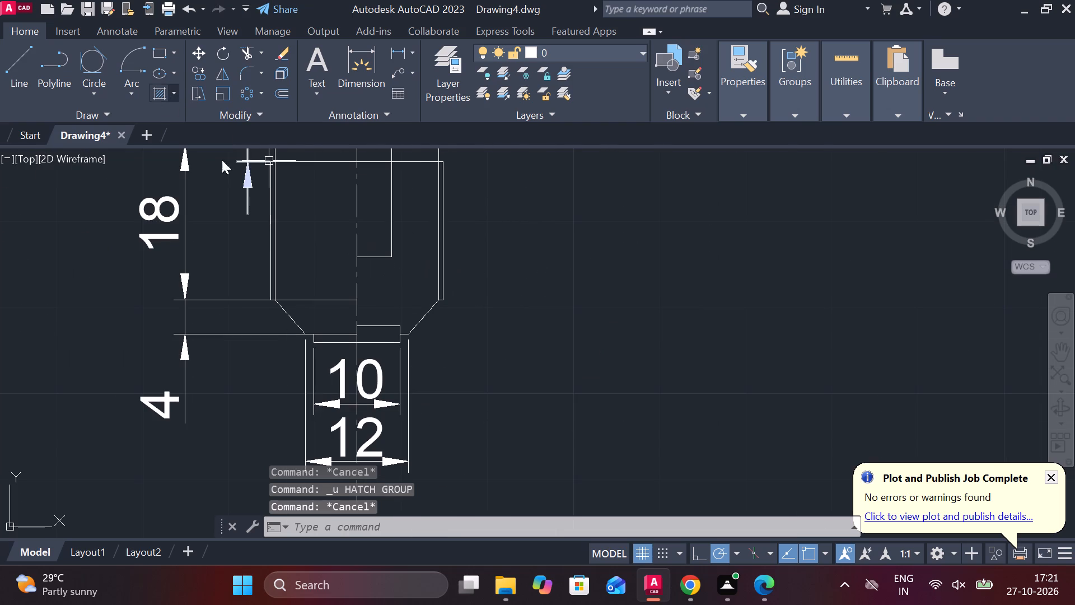
Hatch the lower and upper cut regions of the part's right half around the bore.
click(156, 94)
click(409, 274)
middle_drag(514, 258, 526, 373)
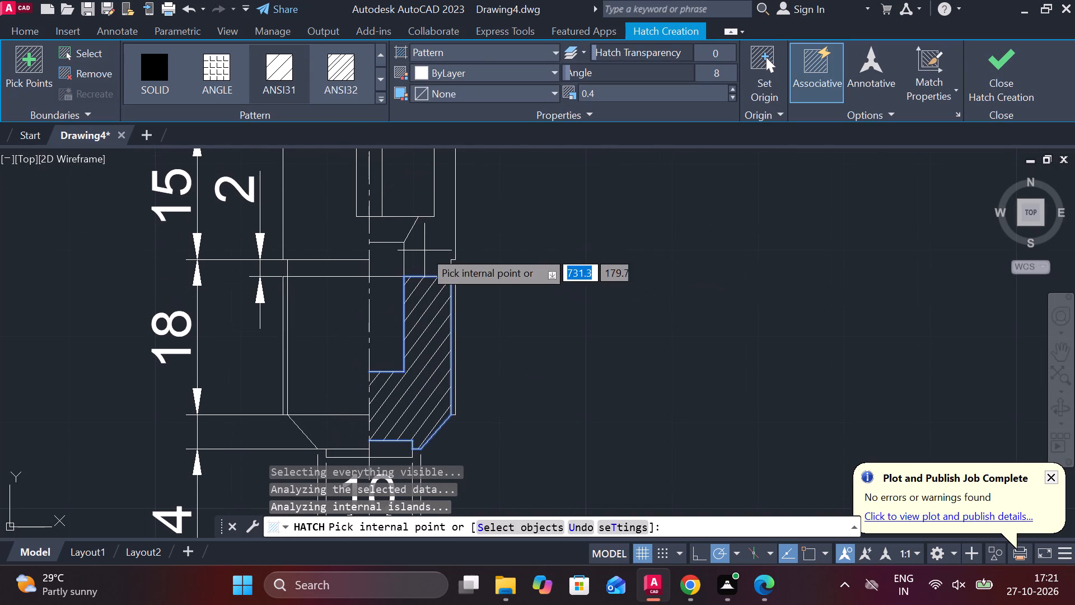
double_click(423, 248)
middle_drag(461, 236, 468, 399)
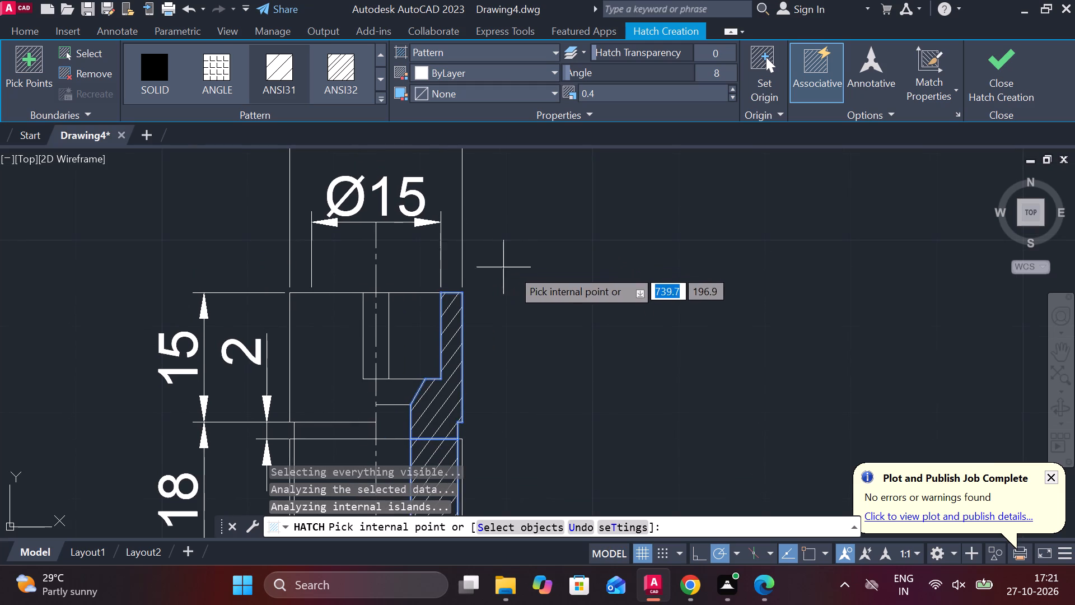
scroll(526, 271, down, 1)
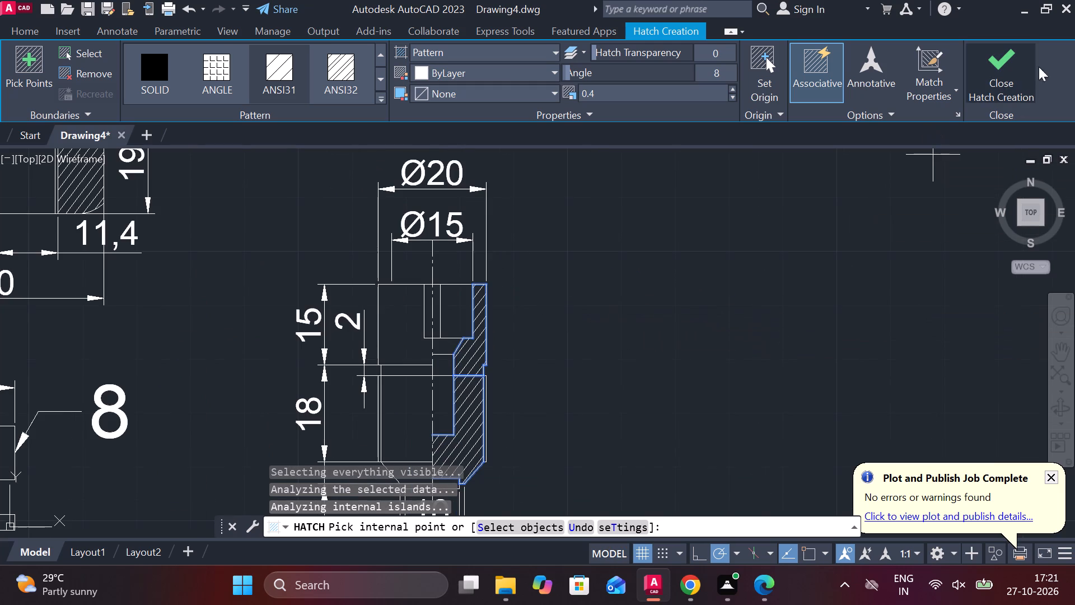
click(1002, 87)
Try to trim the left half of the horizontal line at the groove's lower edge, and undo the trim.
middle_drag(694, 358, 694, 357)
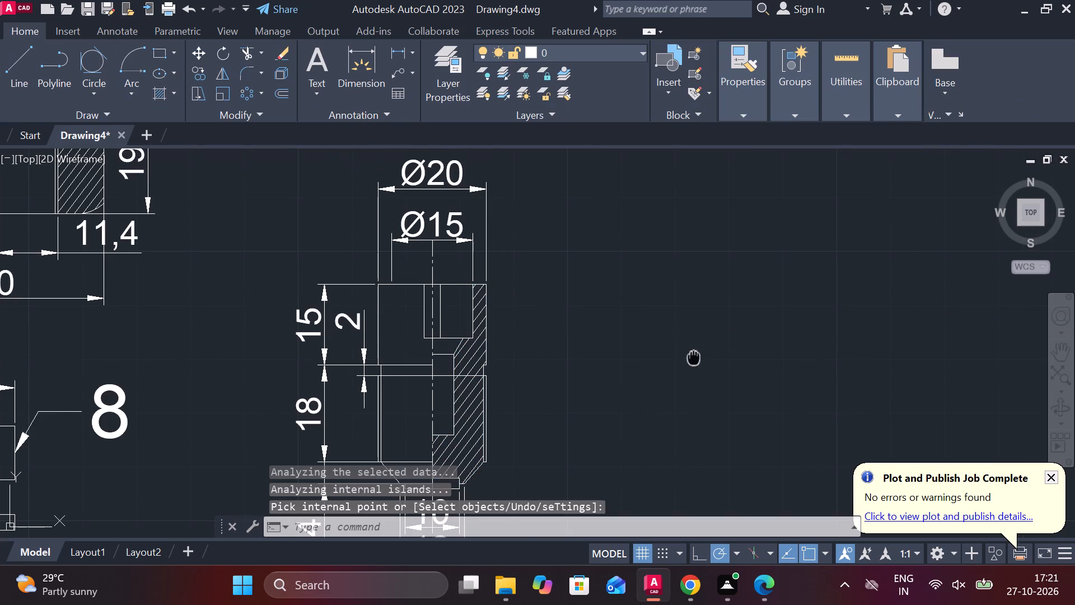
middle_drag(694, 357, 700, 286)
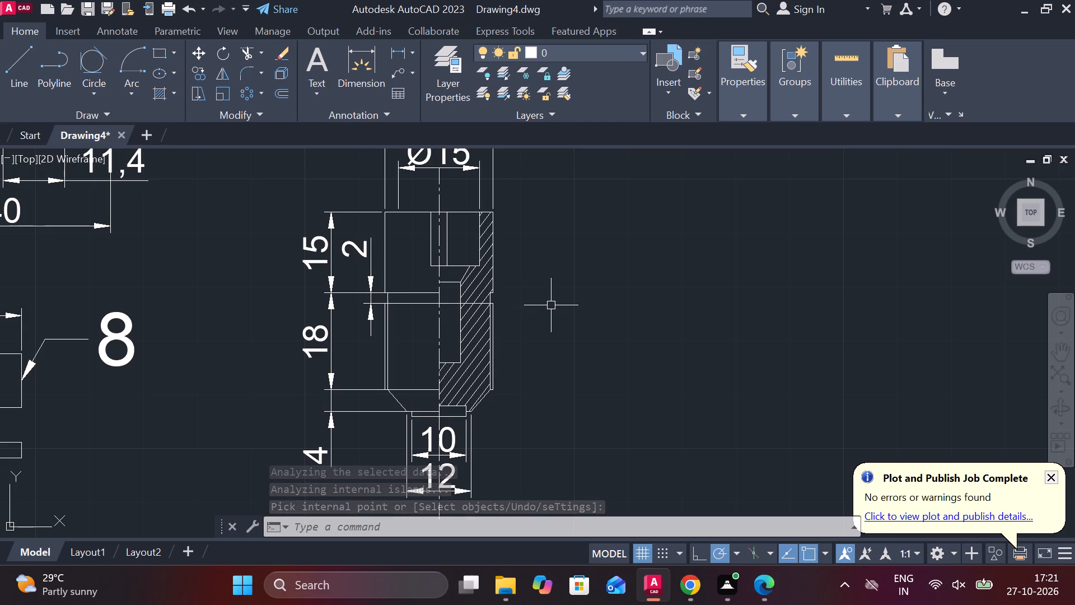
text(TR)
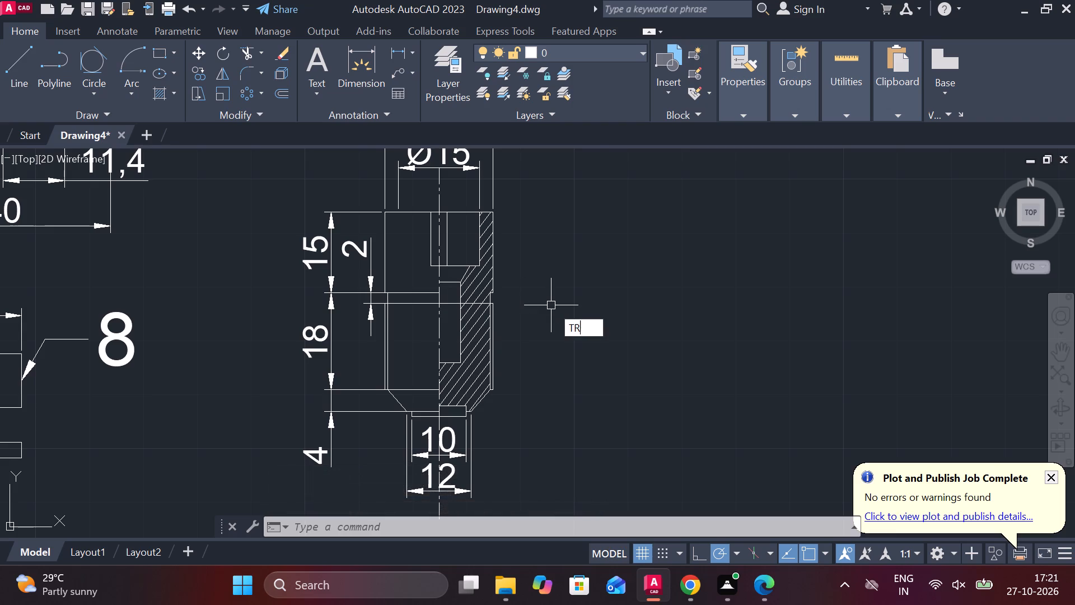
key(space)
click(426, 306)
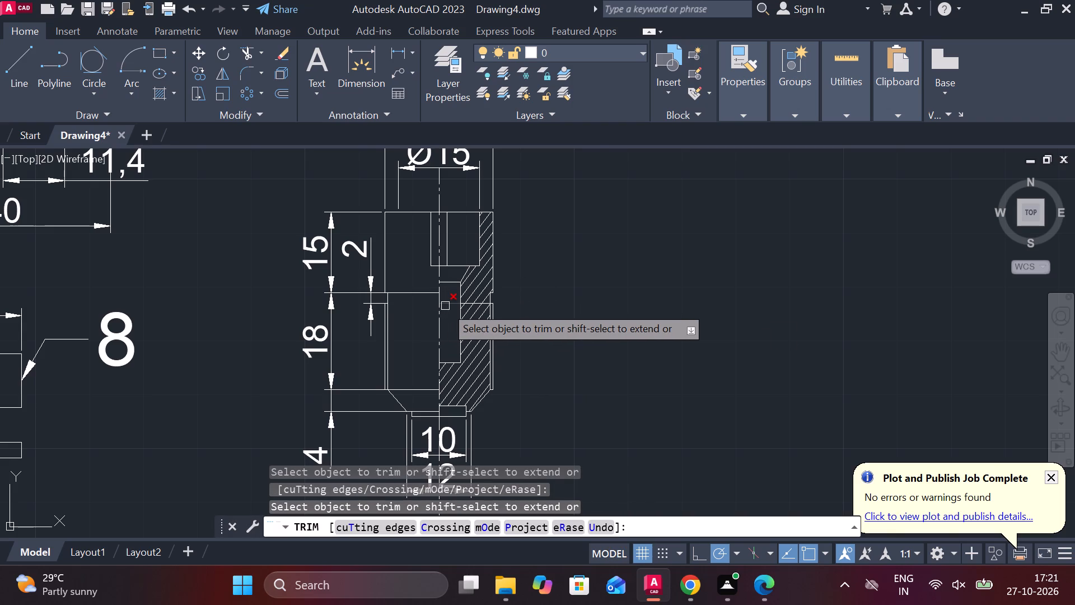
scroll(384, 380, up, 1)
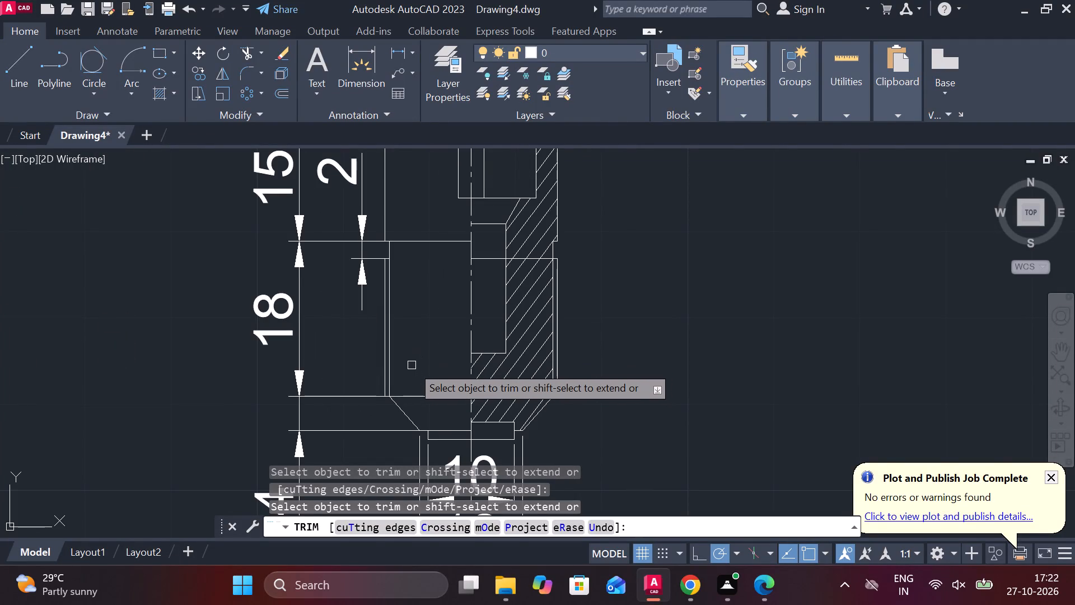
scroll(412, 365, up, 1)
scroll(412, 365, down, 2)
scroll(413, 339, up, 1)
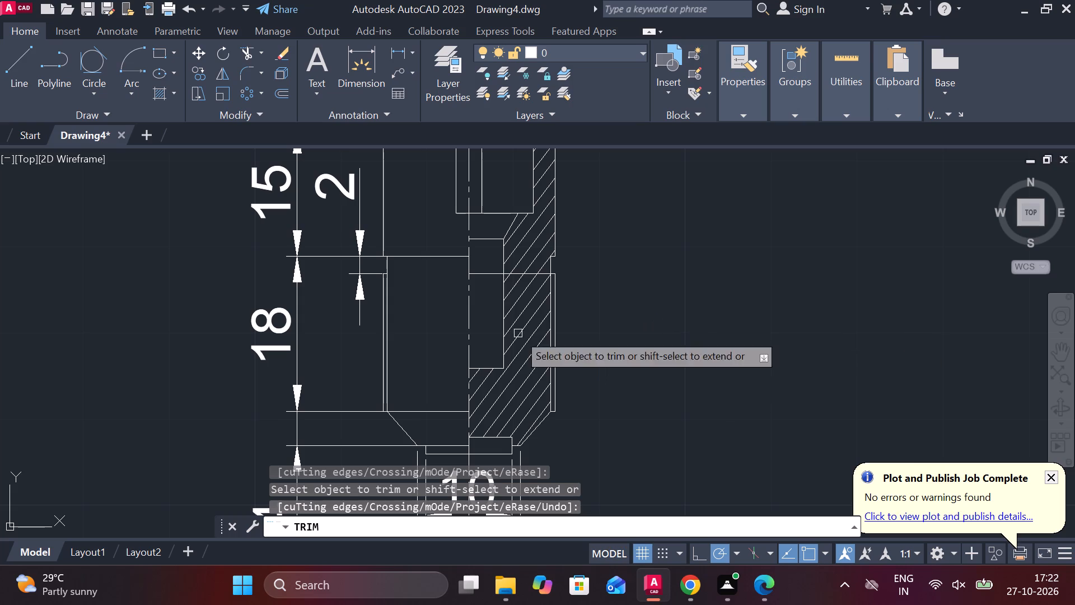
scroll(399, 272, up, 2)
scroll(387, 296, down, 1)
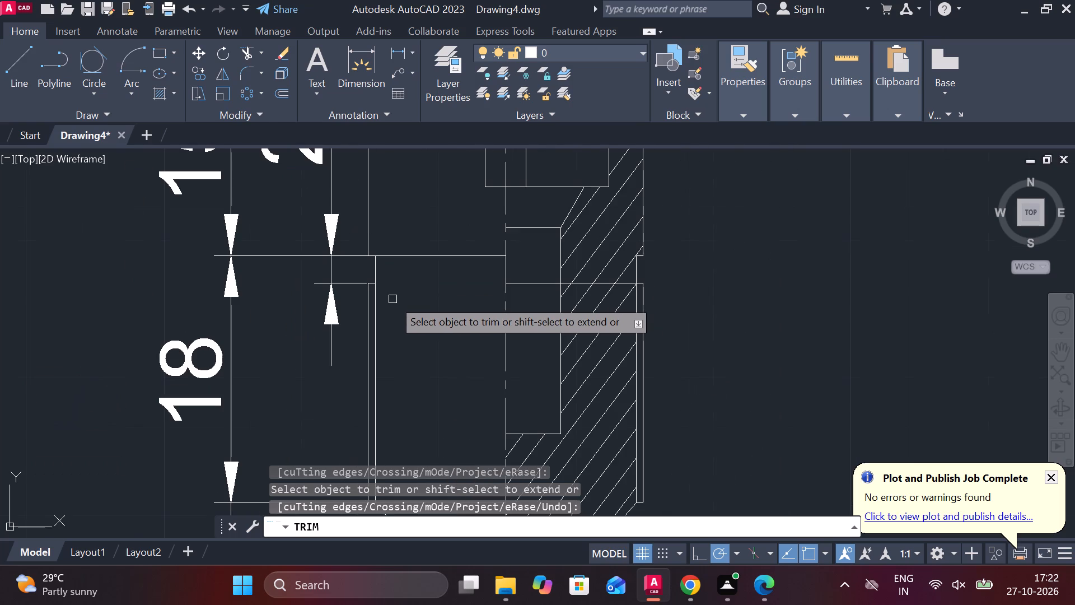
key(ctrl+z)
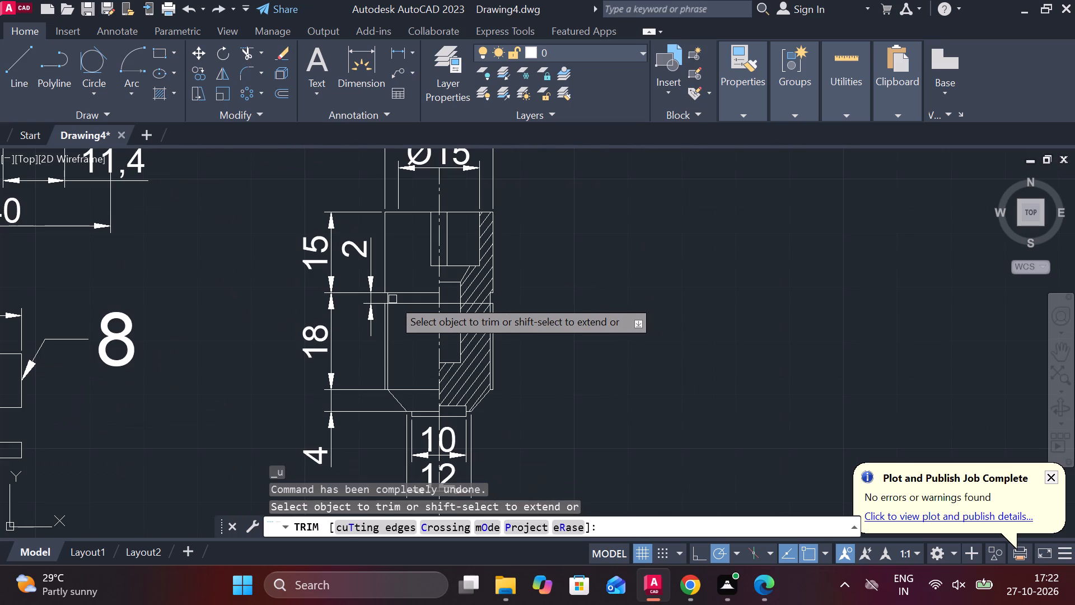
Trim the right half of the groove's lower horizontal line where it crosses the bore and the hatched section.
click(446, 303)
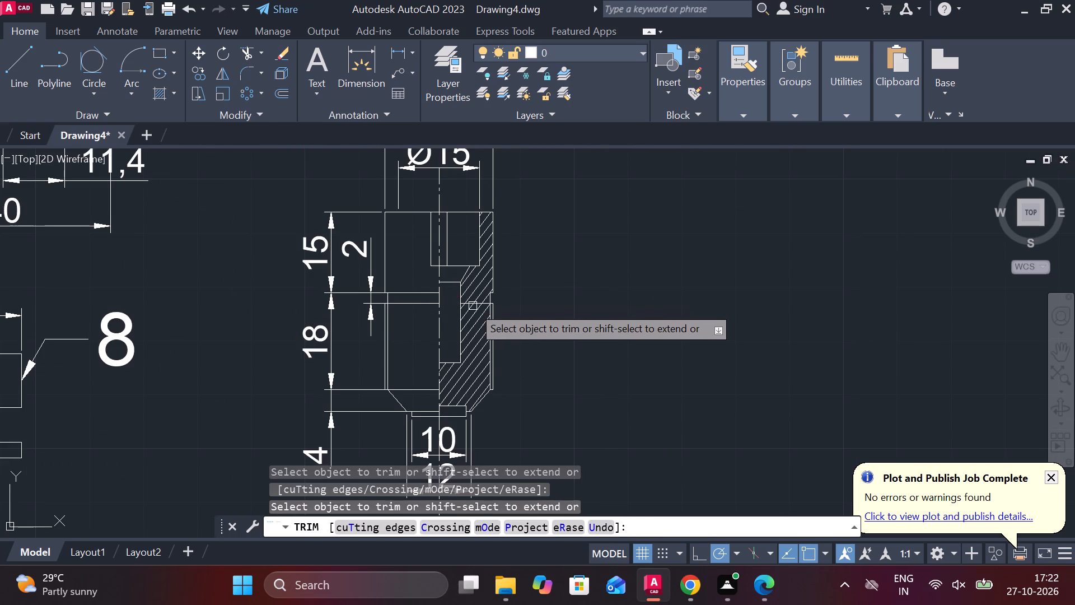
scroll(475, 305, up, 2)
click(468, 302)
scroll(549, 311, down, 2)
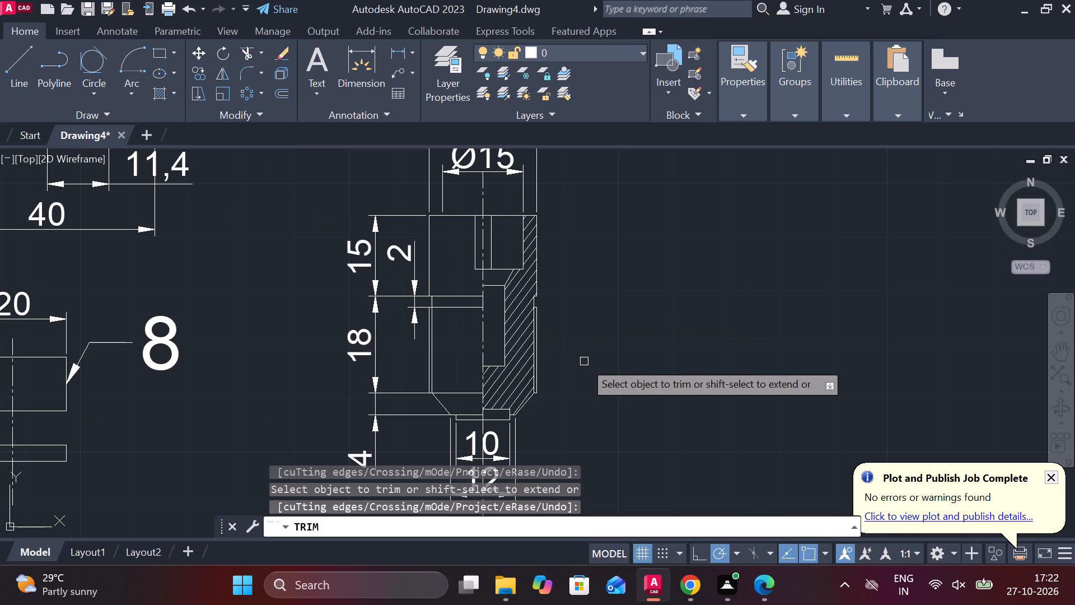
middle_drag(579, 362, 558, 320)
scroll(442, 390, up, 2)
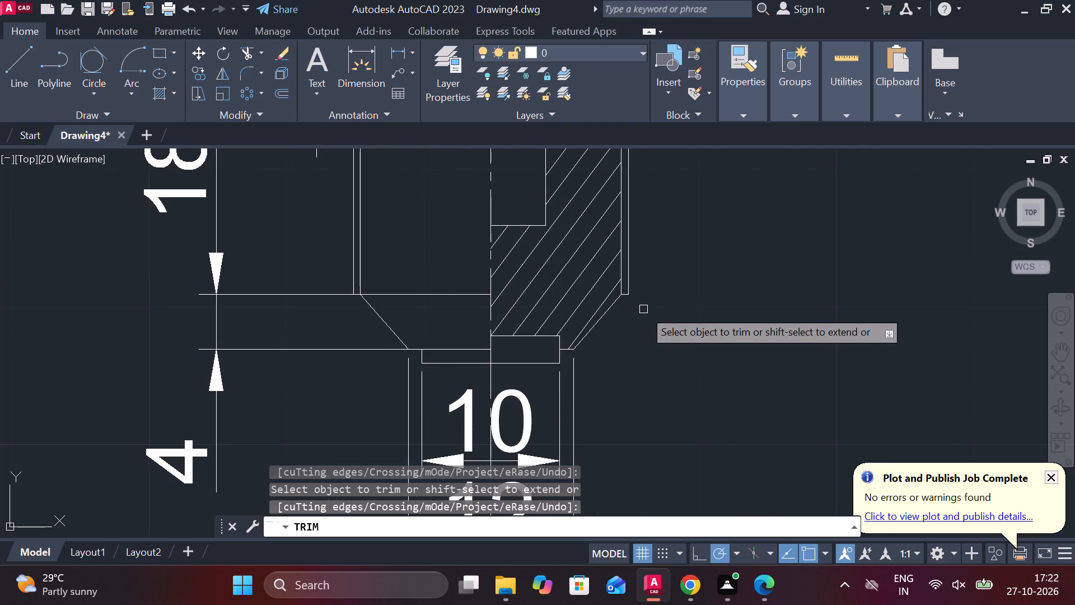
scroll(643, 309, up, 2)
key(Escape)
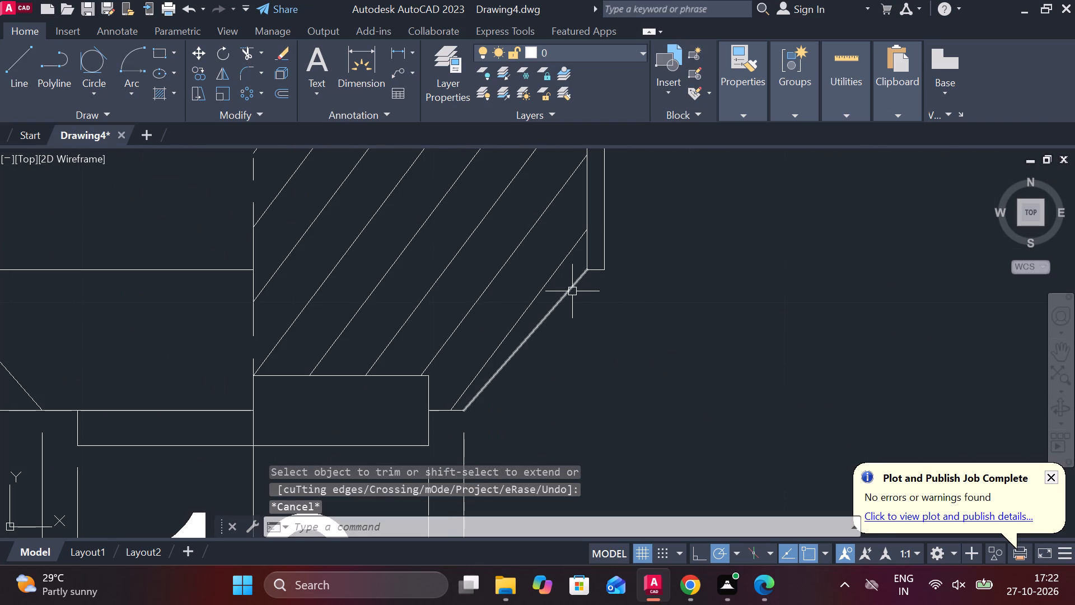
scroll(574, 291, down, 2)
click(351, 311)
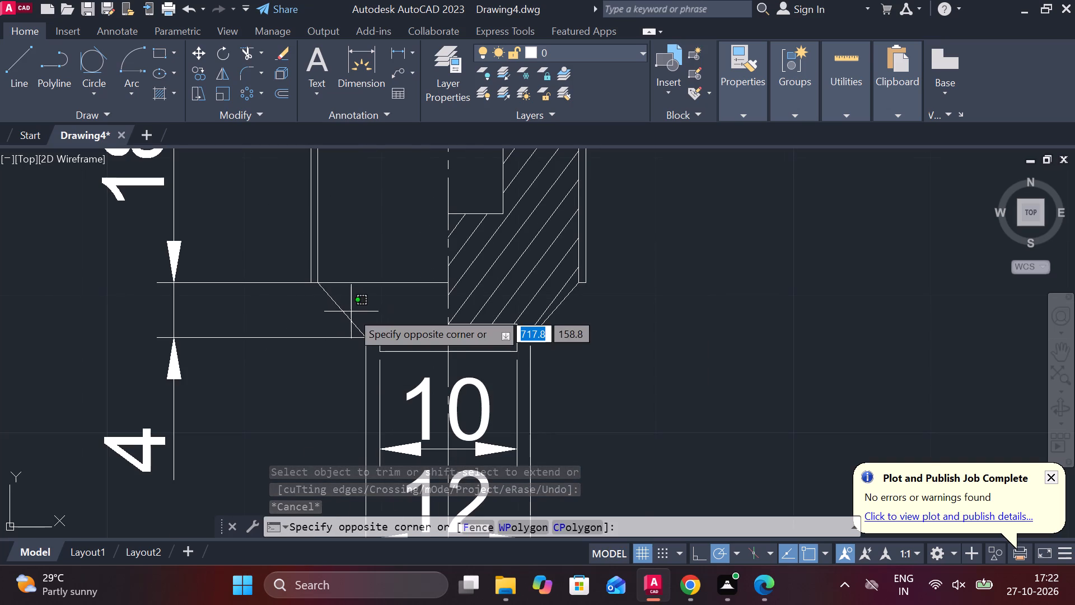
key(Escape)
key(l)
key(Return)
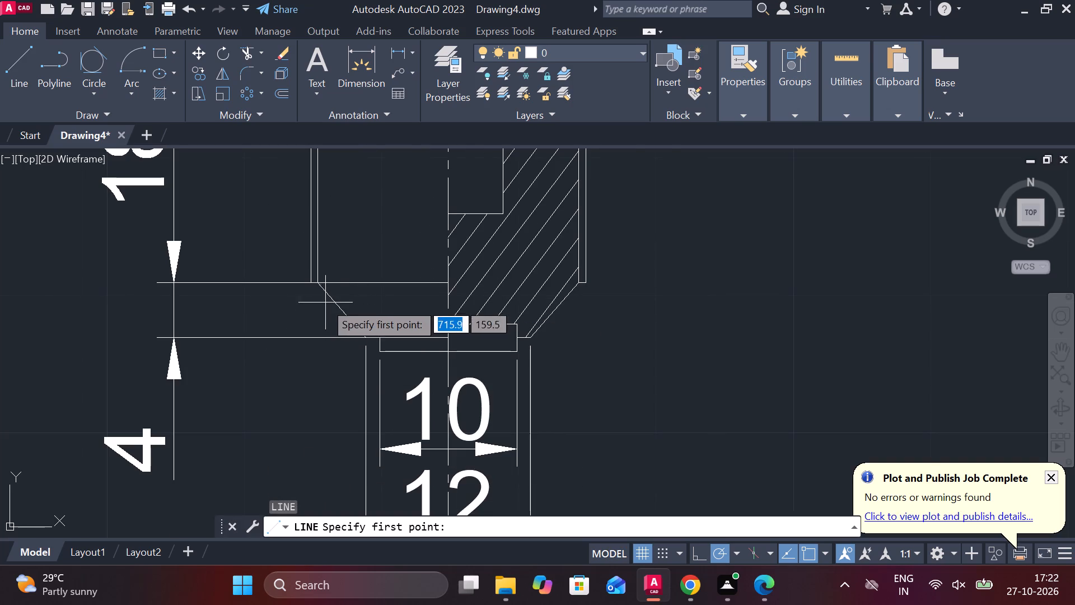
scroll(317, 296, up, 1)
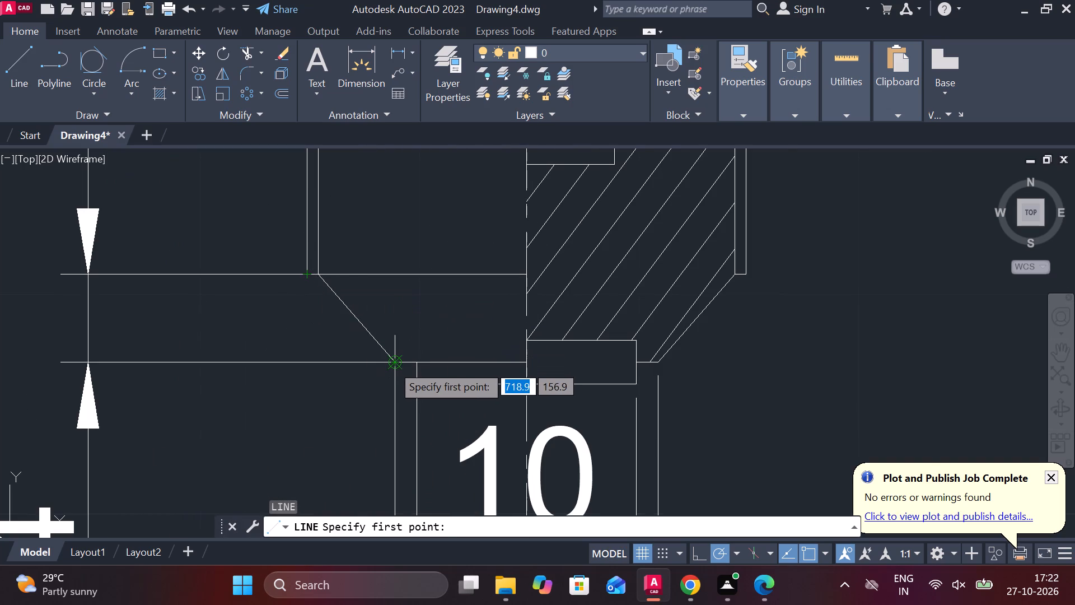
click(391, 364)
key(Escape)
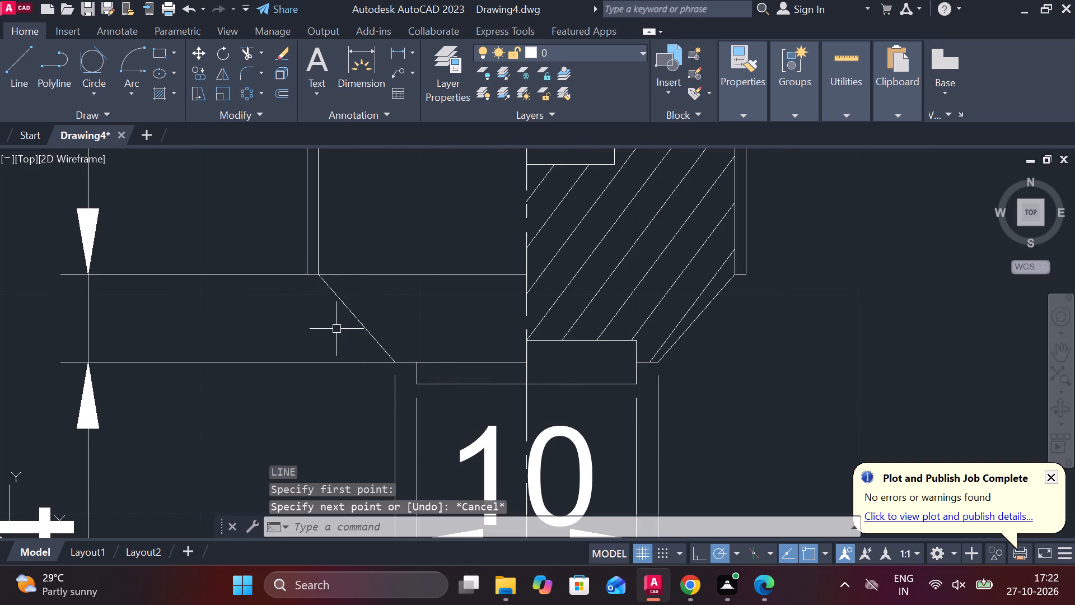
Draw a chamfer line on the unhatched half from the outer wall's lower corner to the outer end of the tip's shoulder.
key(l)
key(Return)
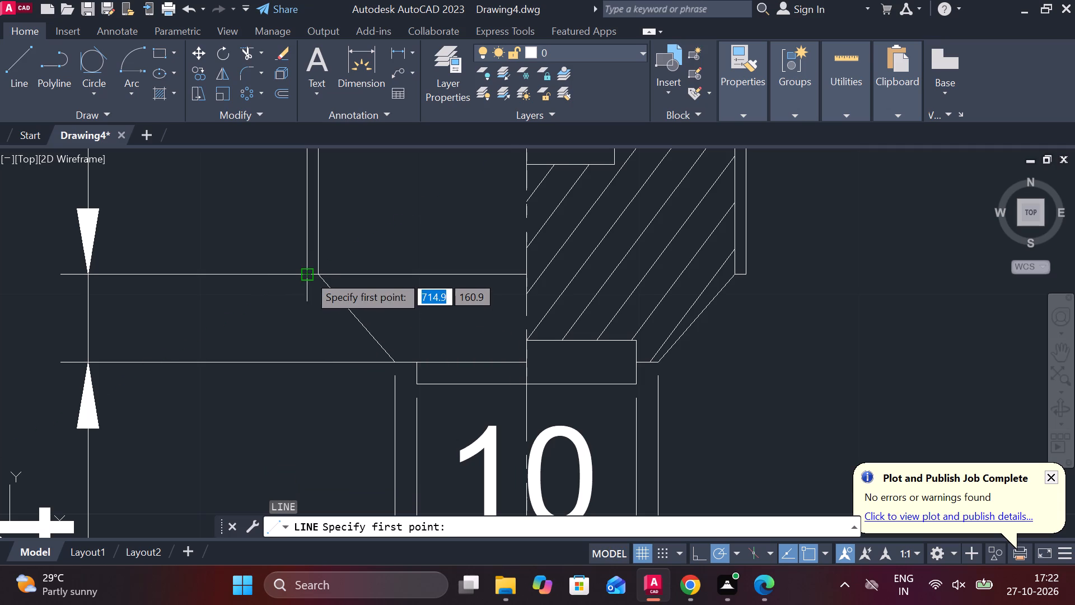
click(308, 274)
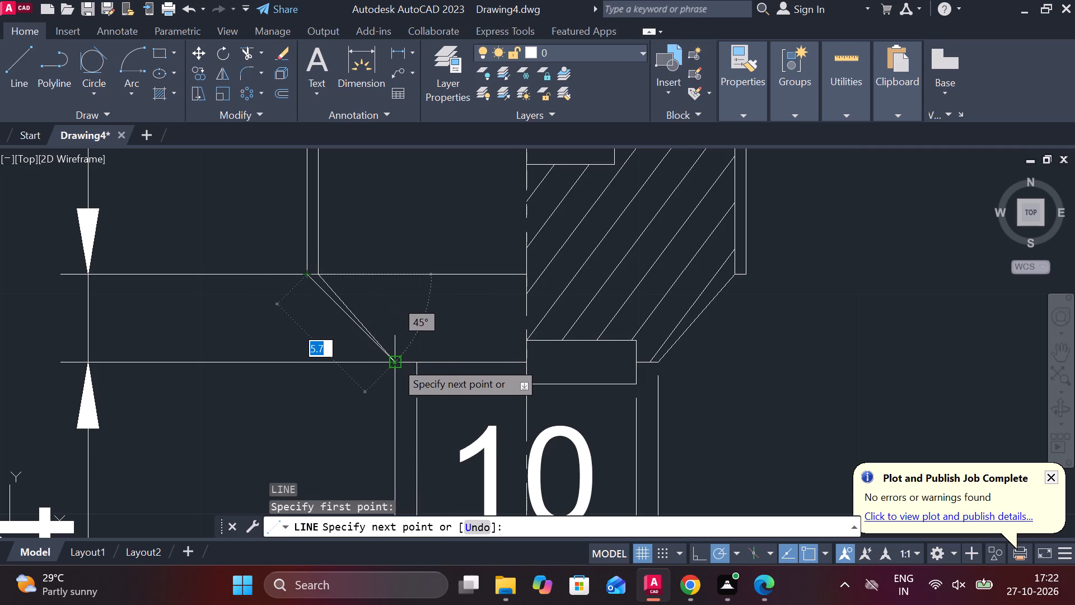
click(395, 365)
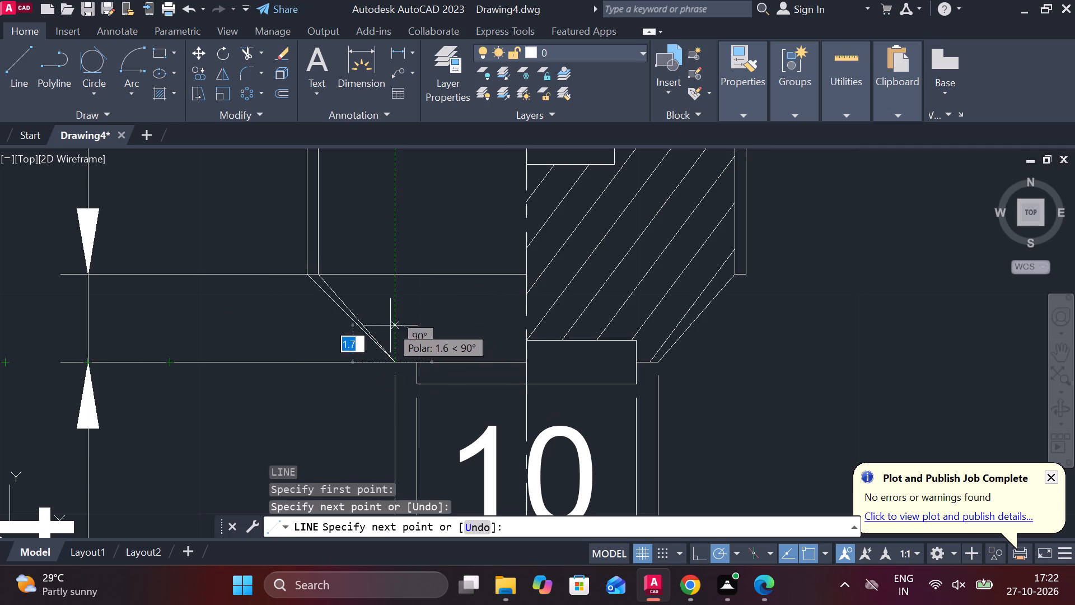
key(Escape)
Erase the old chamfer line that starts at the inner wall line on the unhatched half.
click(339, 297)
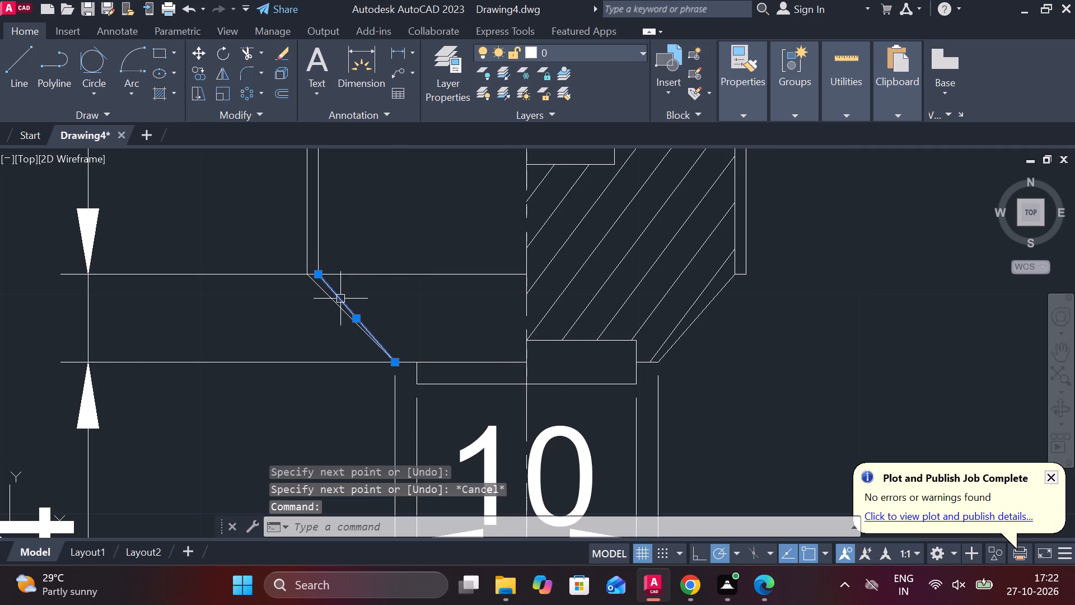
text(E)
key(space)
Add a vertical linear dimension for the wide upper bore's depth, placed outside the hatched side of the part.
scroll(541, 350, down, 2)
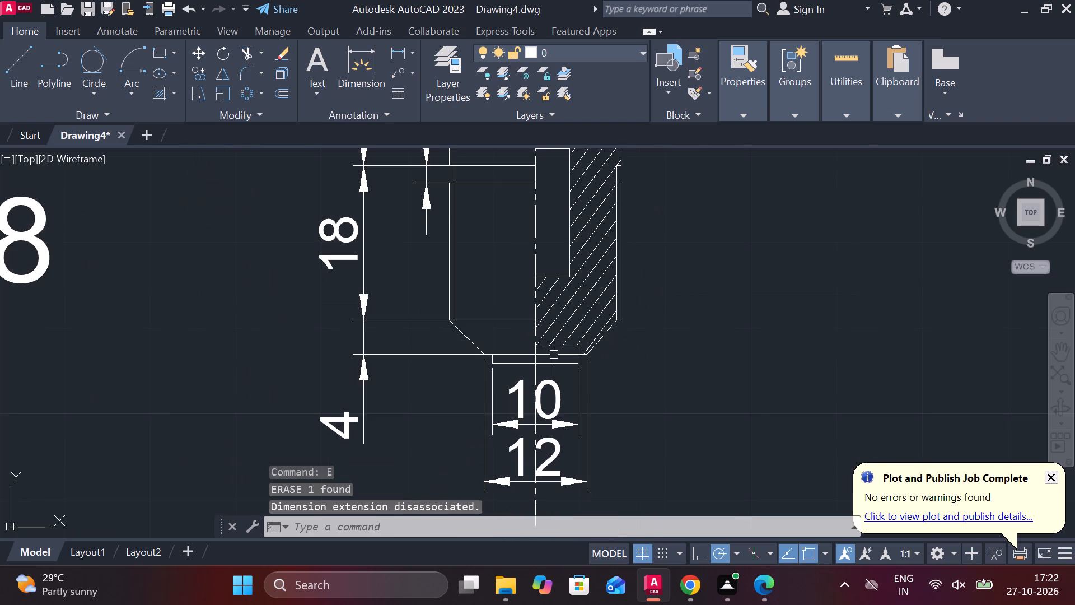
scroll(593, 335, down, 1)
middle_drag(635, 319, 569, 339)
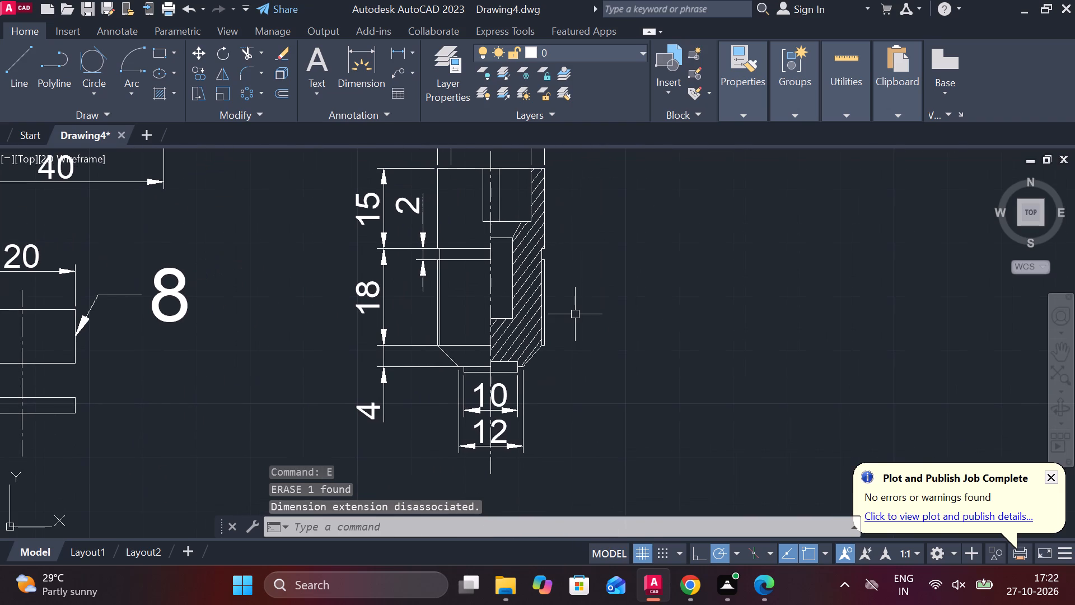
scroll(575, 314, down, 2)
middle_drag(579, 314, 466, 410)
scroll(426, 292, up, 2)
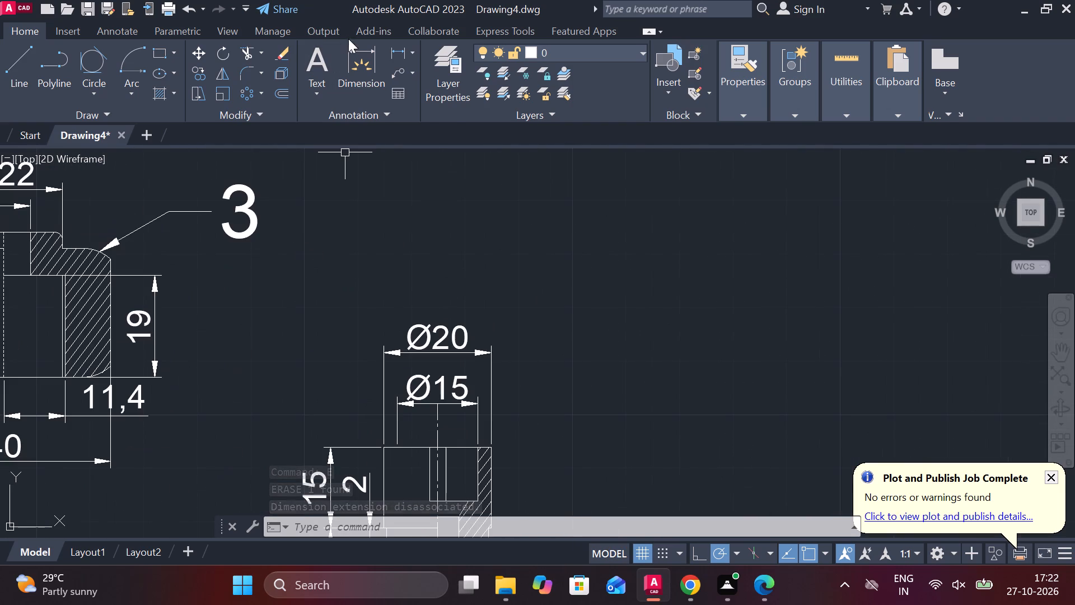
click(401, 54)
middle_drag(529, 382, 503, 248)
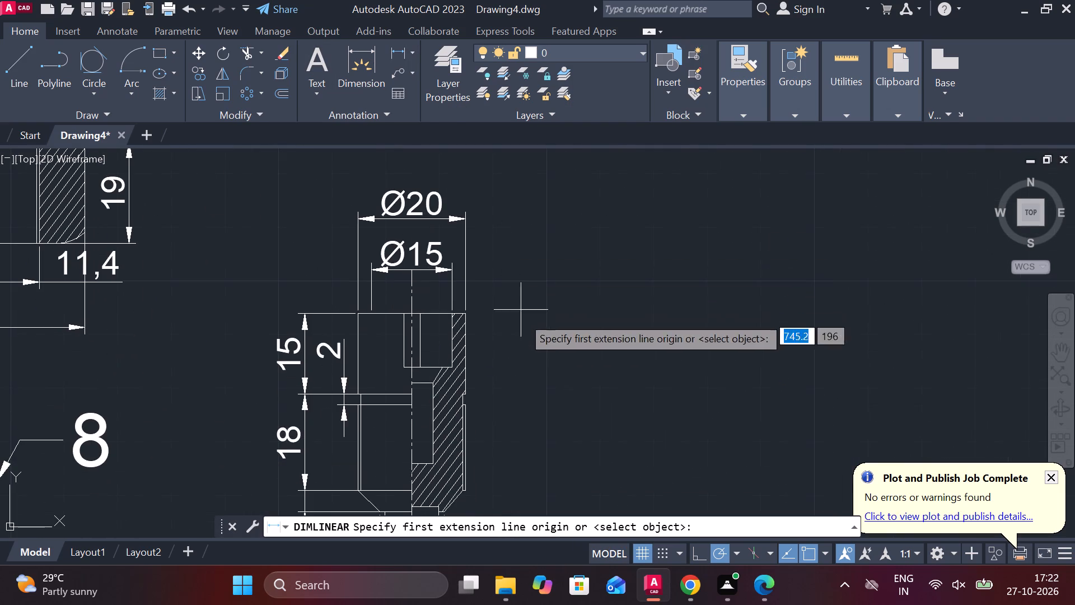
click(473, 314)
scroll(483, 338, up, 1)
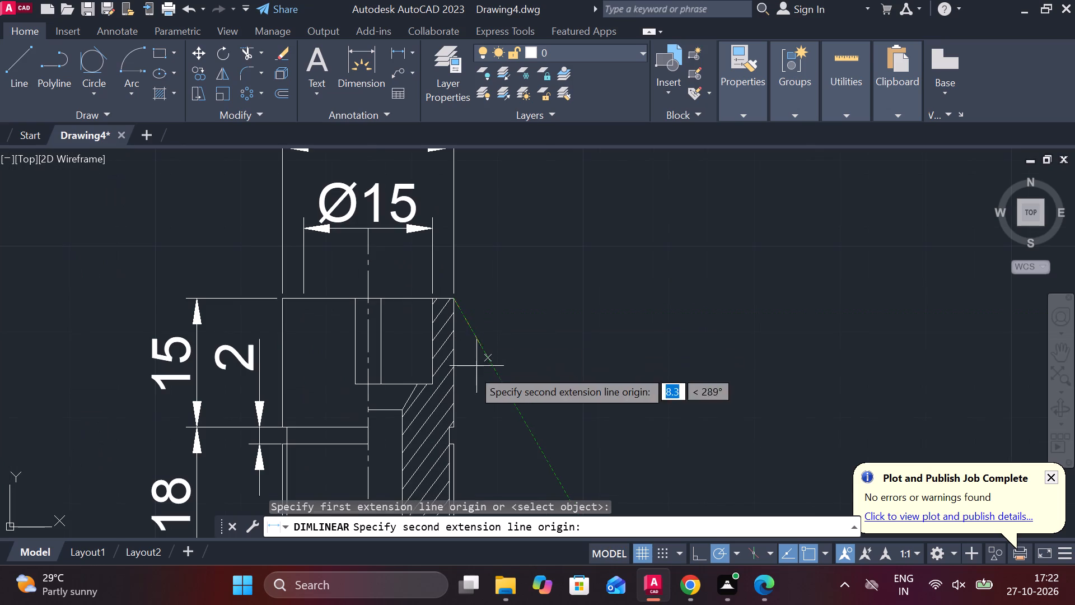
click(436, 388)
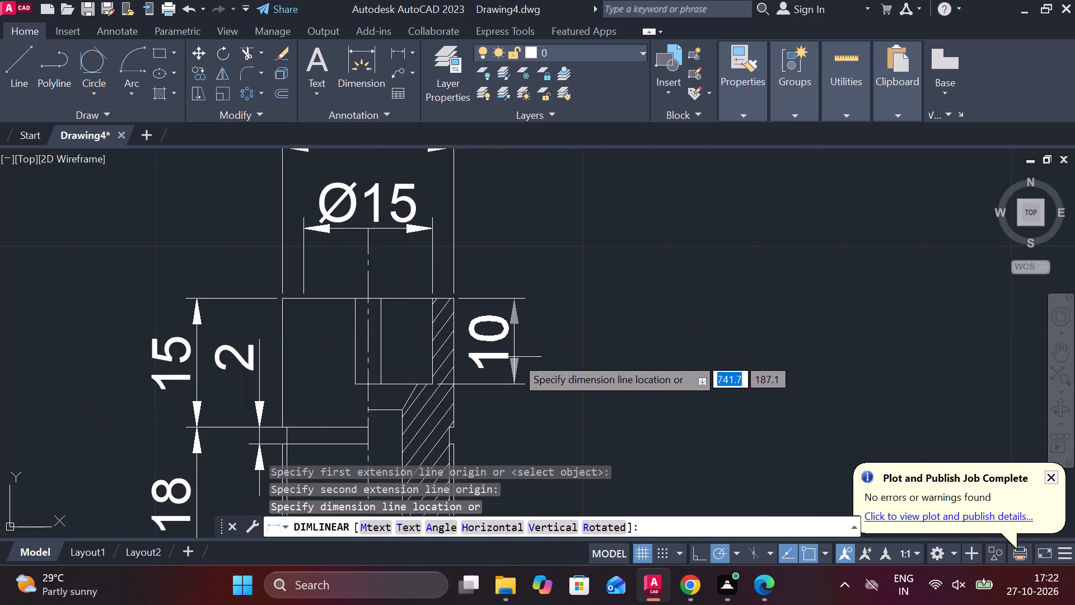
click(516, 357)
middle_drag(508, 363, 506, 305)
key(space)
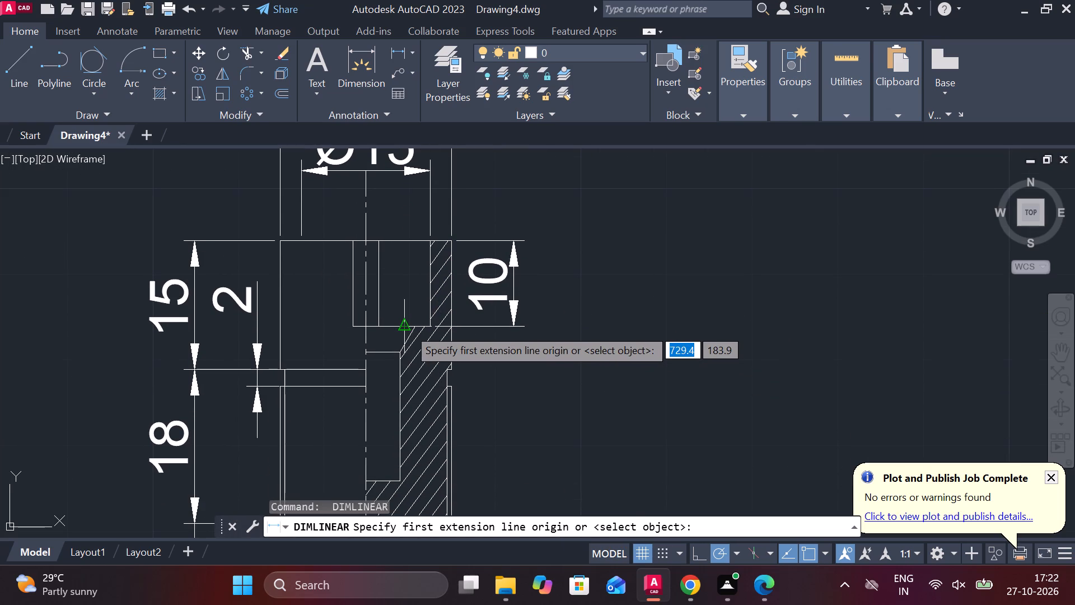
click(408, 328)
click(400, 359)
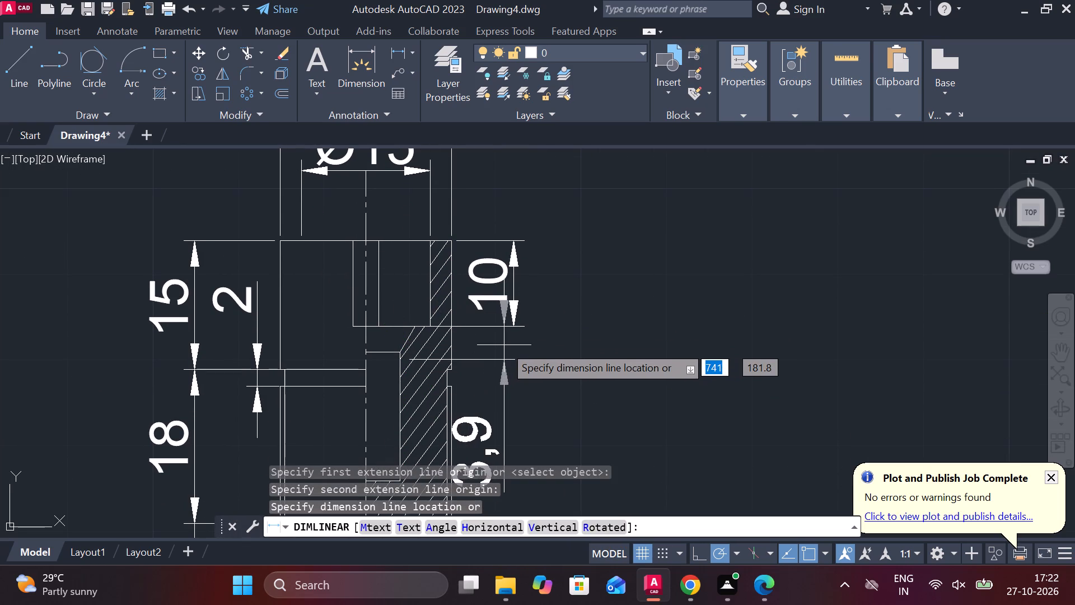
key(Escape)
Add a vertical linear dimension for the tapered transition between the wide and narrow bores, in line with the upper bore's depth dimension.
key(space)
click(397, 324)
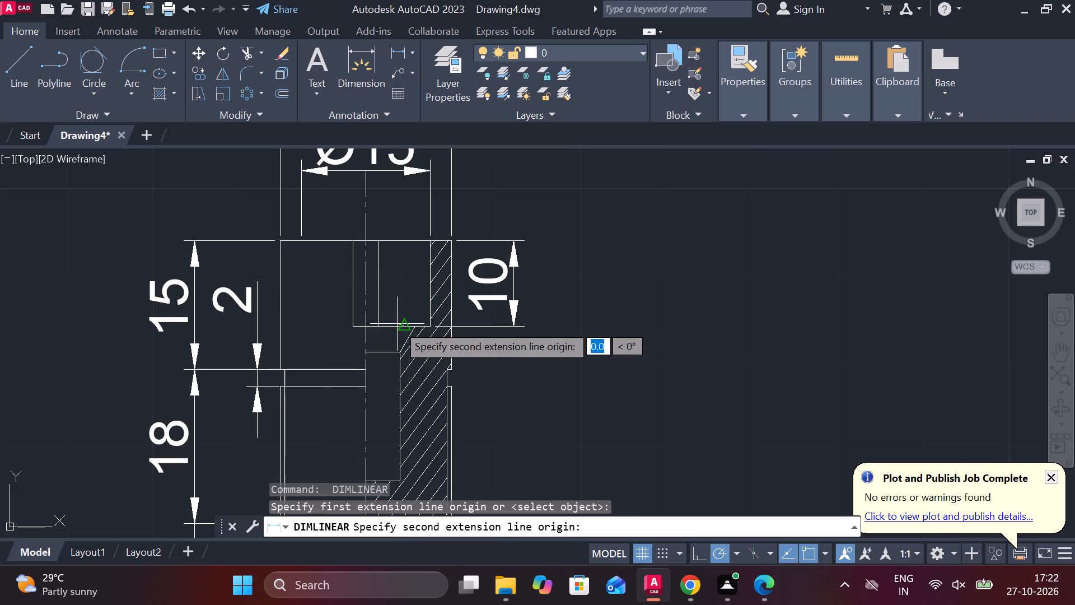
click(398, 350)
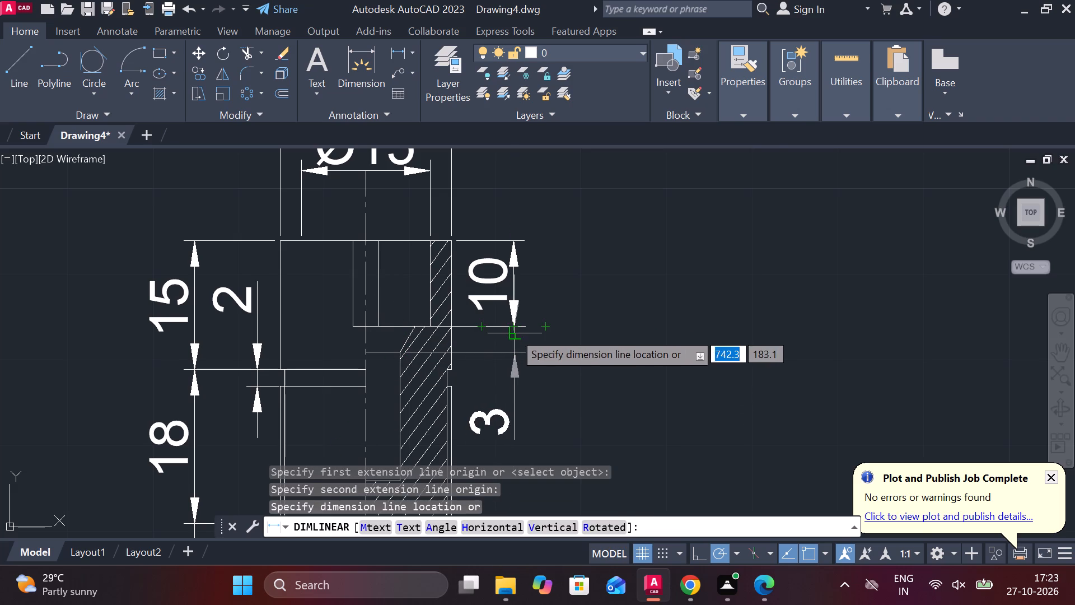
click(513, 332)
Add a vertical linear dimension for the narrow bore's length, placed farther out than the transition's dimension.
middle_drag(525, 371, 494, 294)
key(space)
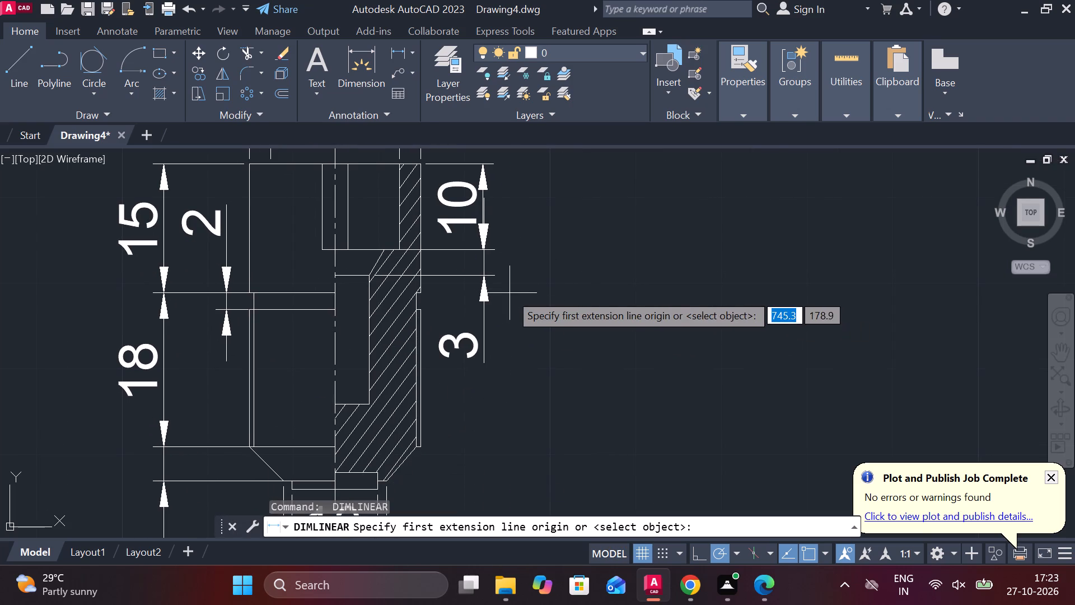
click(349, 280)
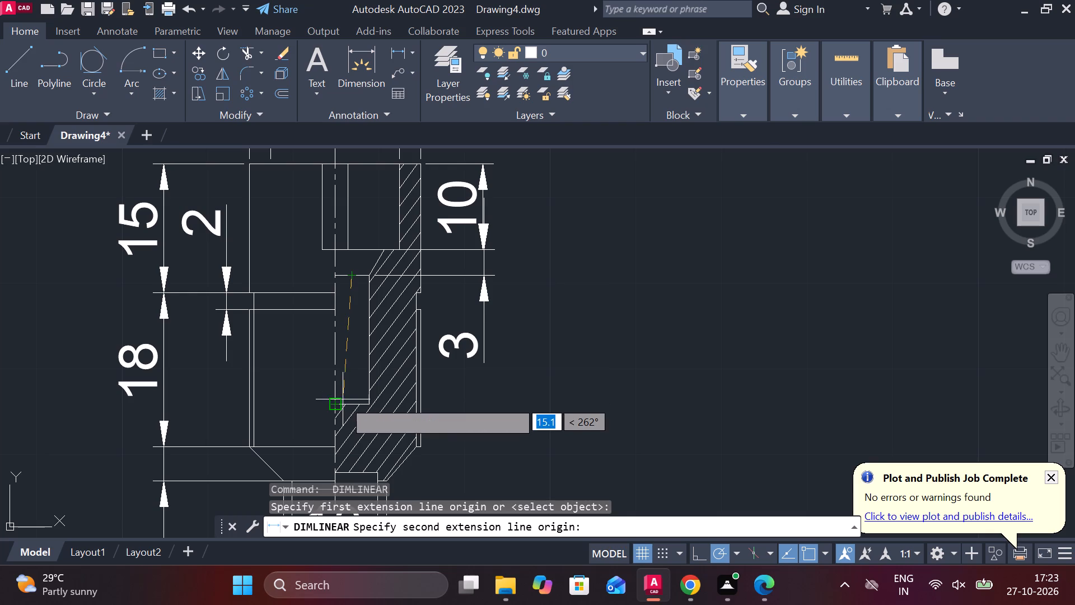
click(348, 407)
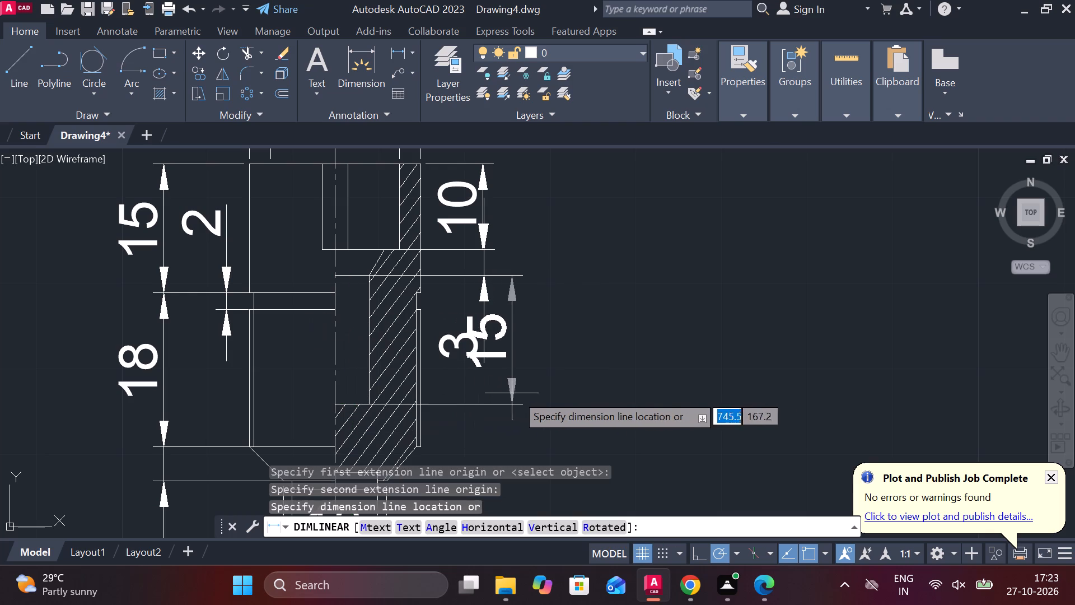
click(543, 397)
Move the bore transition's 3 dimension slightly outward, with its text between the extension lines.
middle_drag(552, 394, 549, 308)
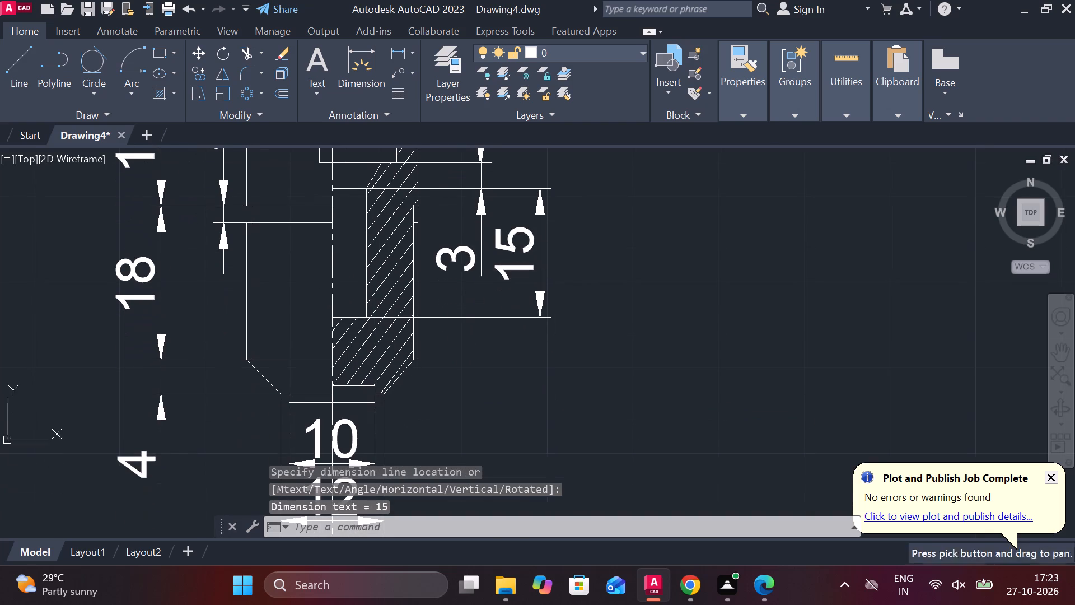
click(474, 264)
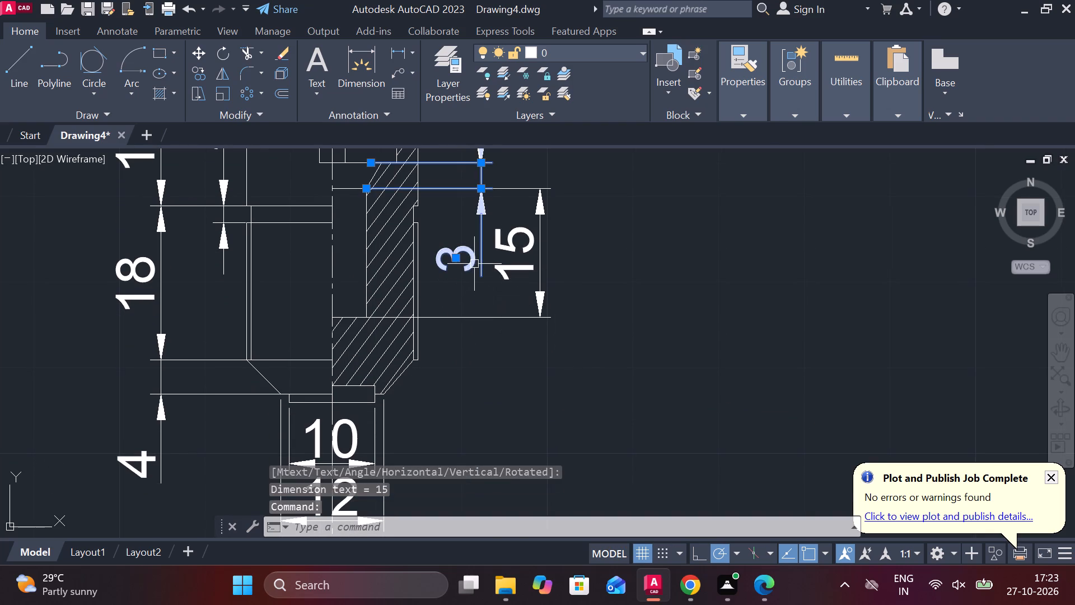
middle_drag(515, 194, 517, 196)
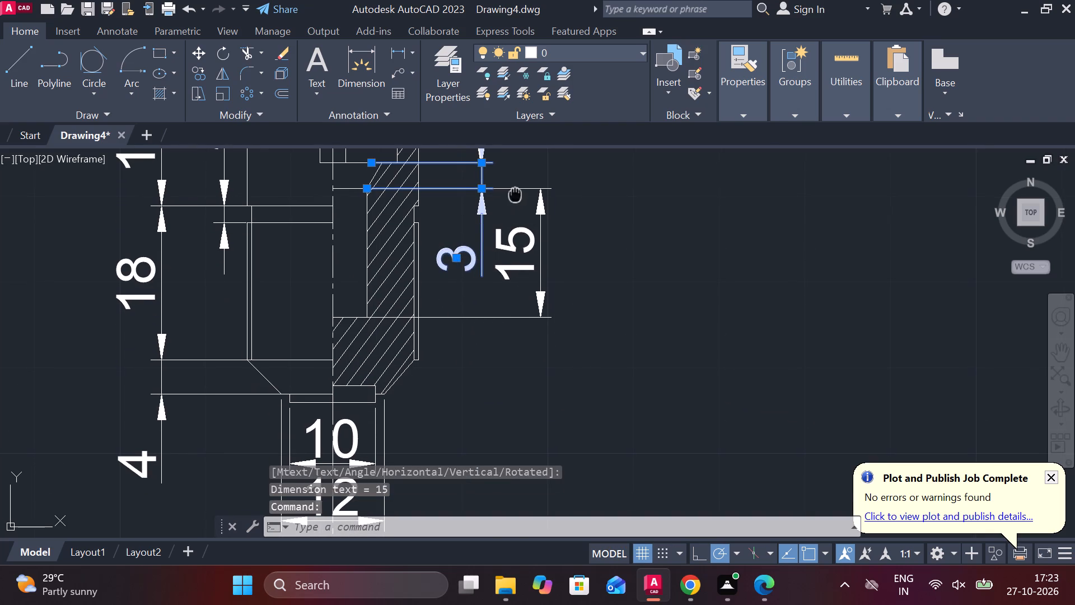
middle_drag(517, 196, 504, 259)
double_click(446, 325)
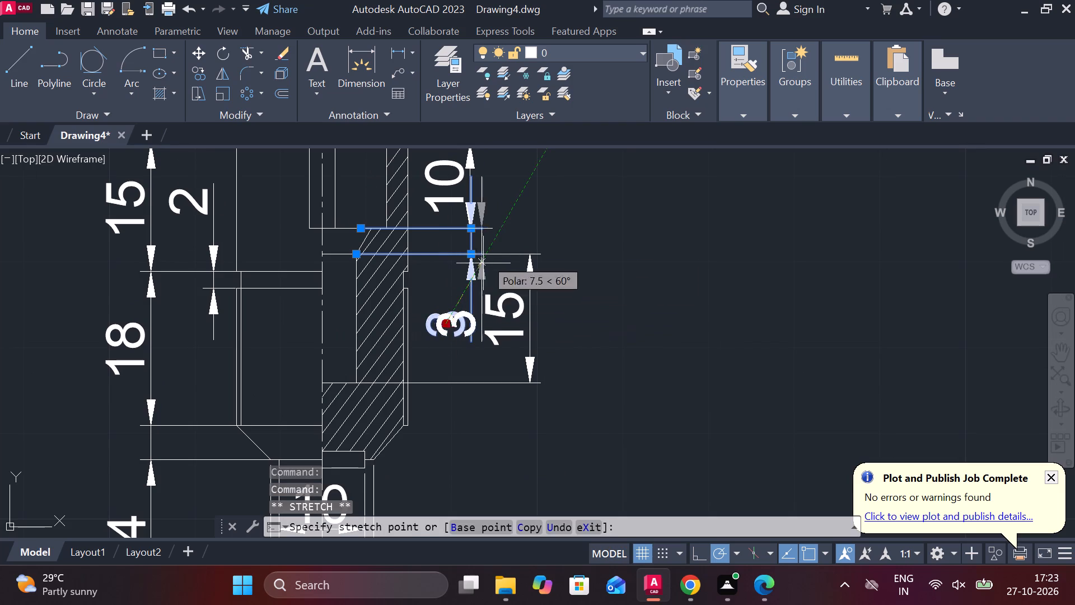
click(501, 232)
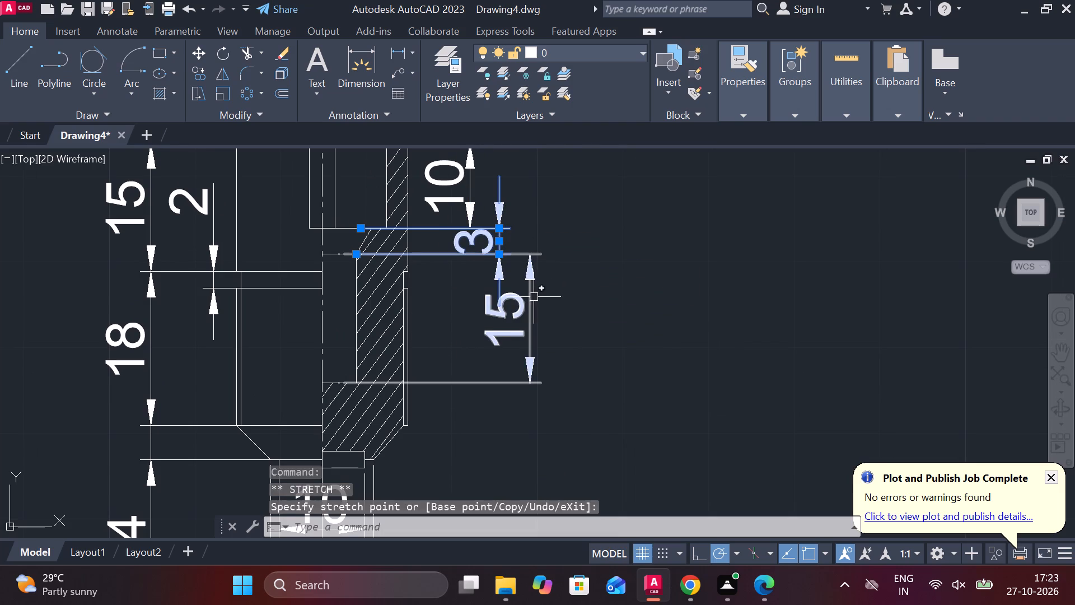
key(Escape)
Move the narrow bore's 15 dimension inward, roughly in line with the upper bore's depth dimension.
click(529, 305)
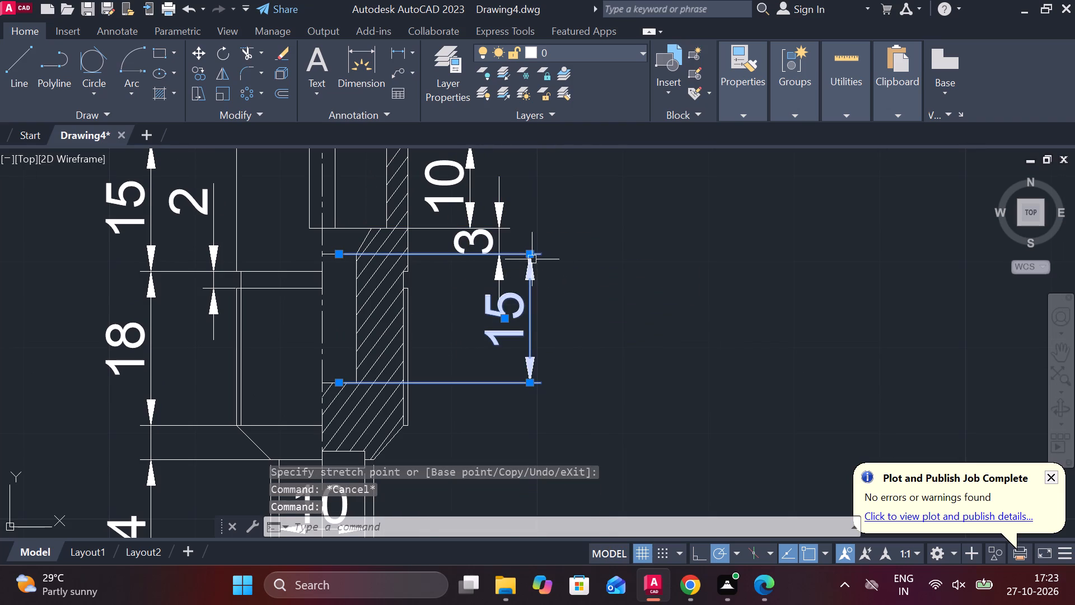
click(528, 257)
click(474, 260)
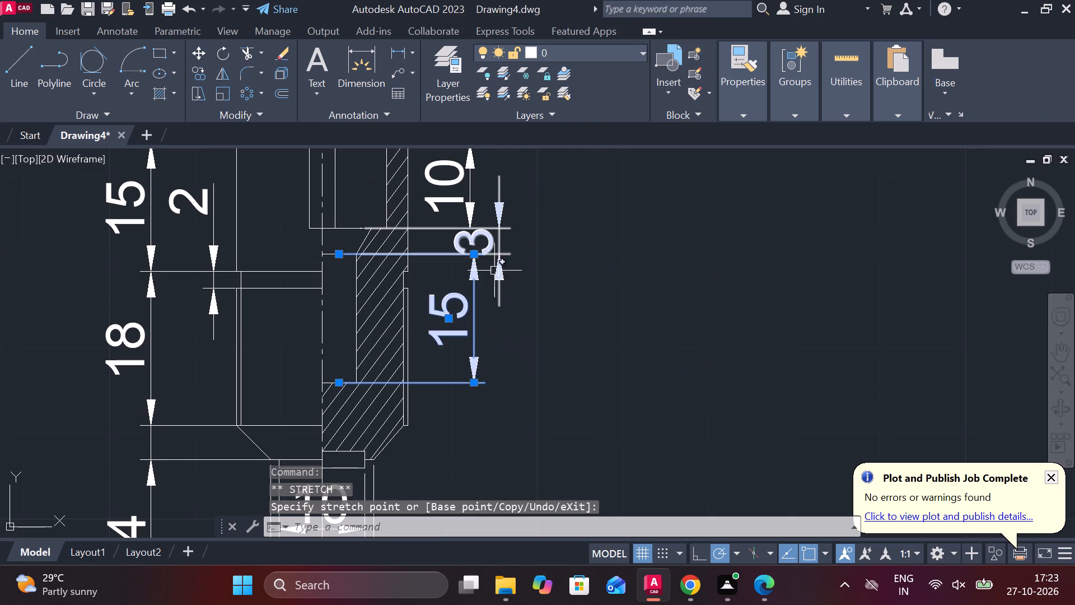
key(Escape)
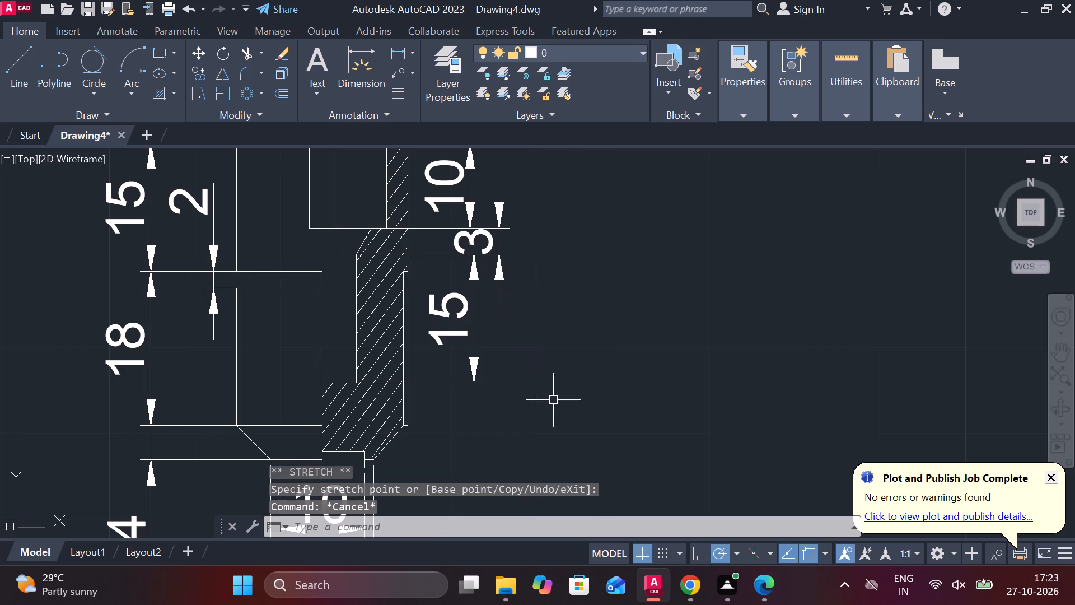
Add a vertical linear dimension from the bottom recess's upper edge to the tip's shoulder, placed outside the hatched side.
middle_drag(532, 370, 527, 285)
middle_drag(482, 347, 510, 346)
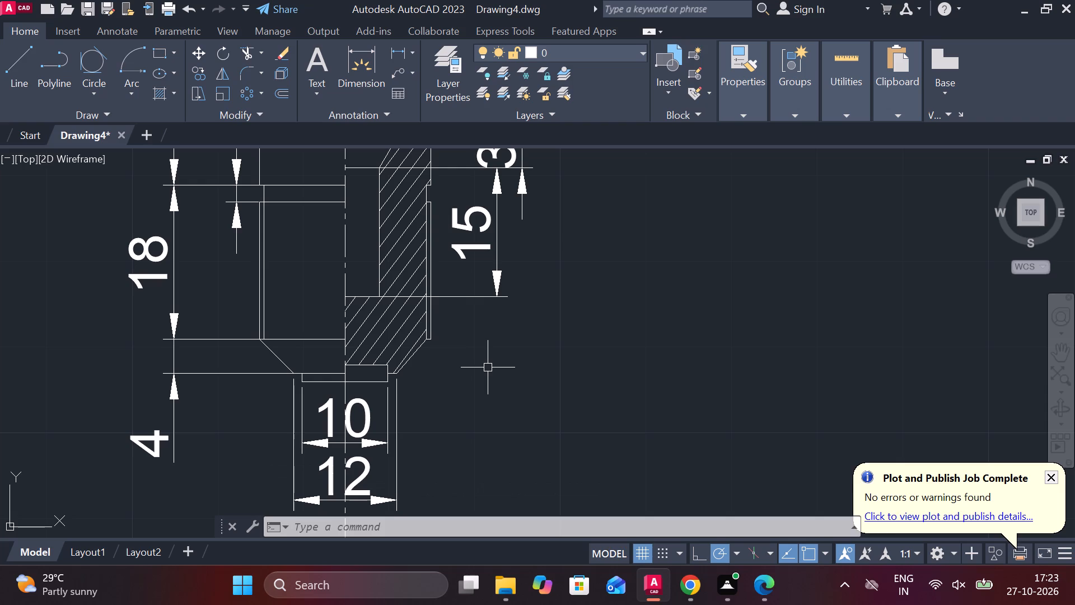
click(391, 54)
scroll(341, 494, up, 1)
click(417, 278)
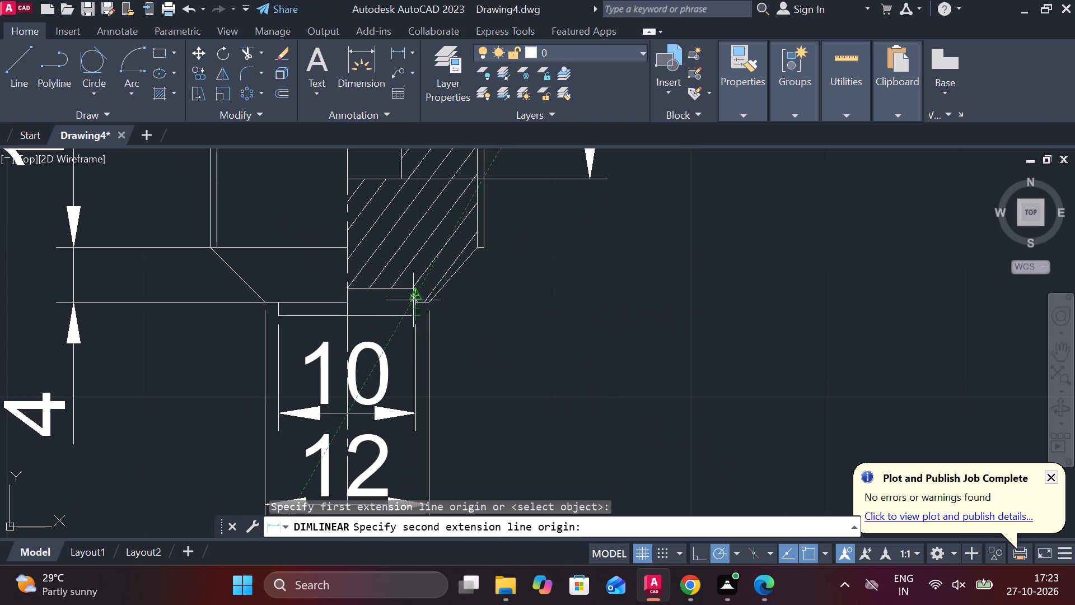
click(413, 305)
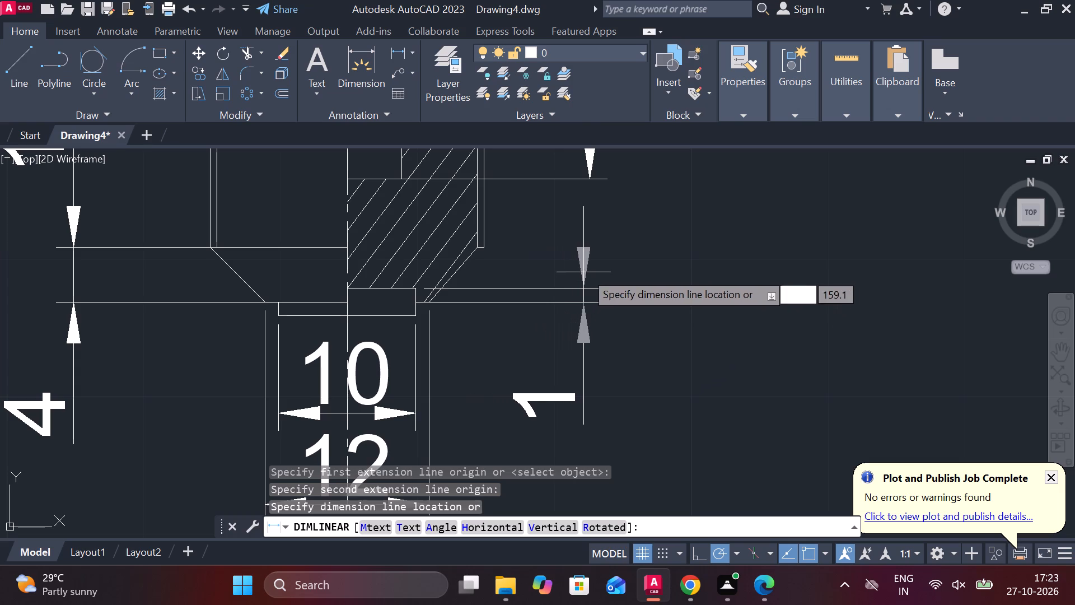
click(599, 266)
scroll(579, 277, down, 1)
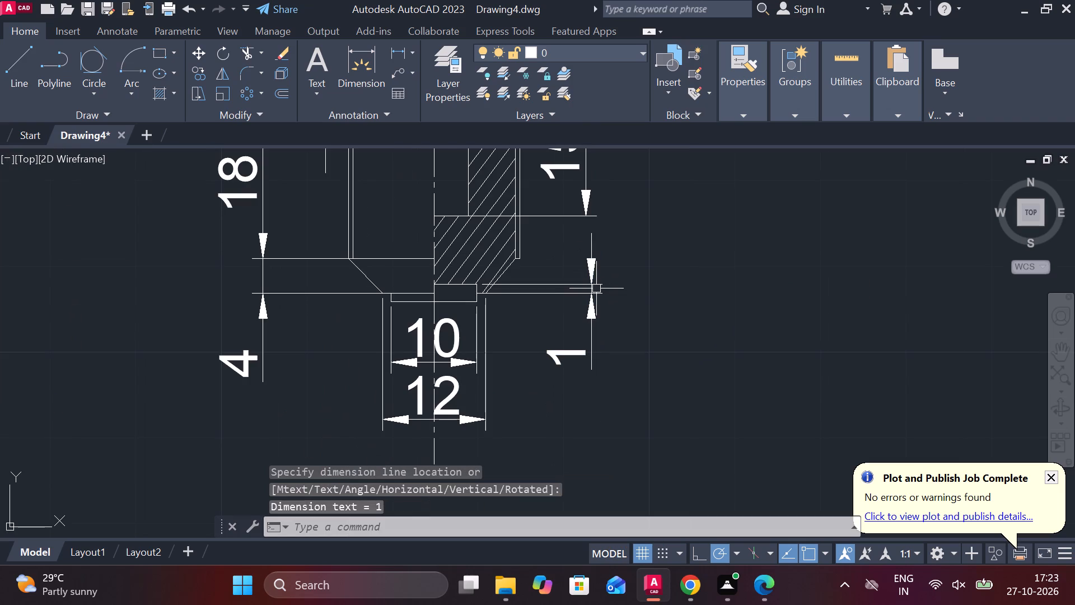
scroll(569, 319, down, 1)
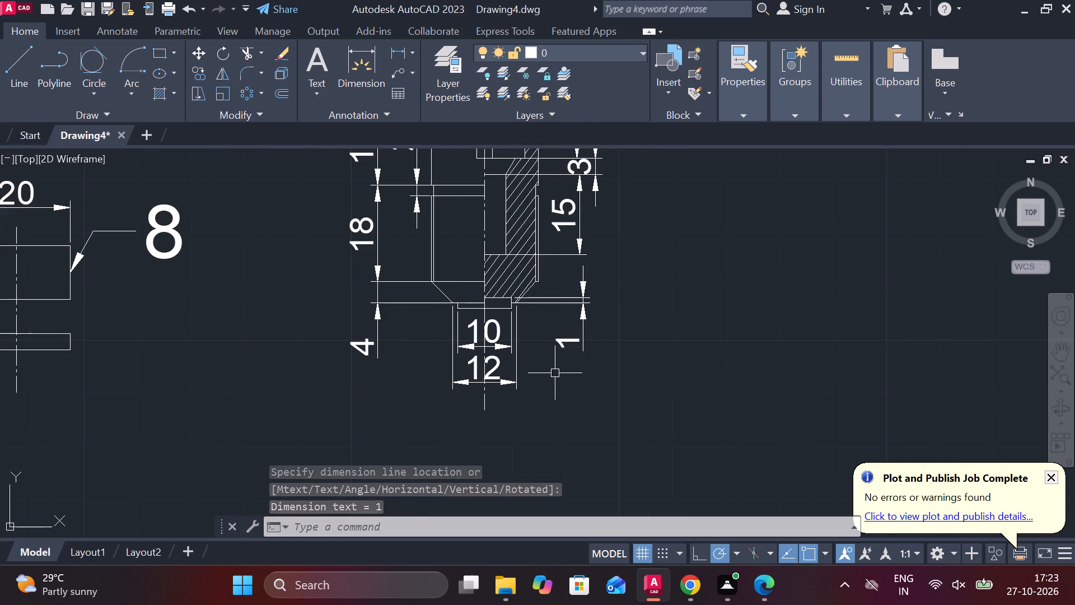
Add a diameter symbol in front of the tip's 10 dimension text.
scroll(526, 355, up, 2)
double_click(445, 318)
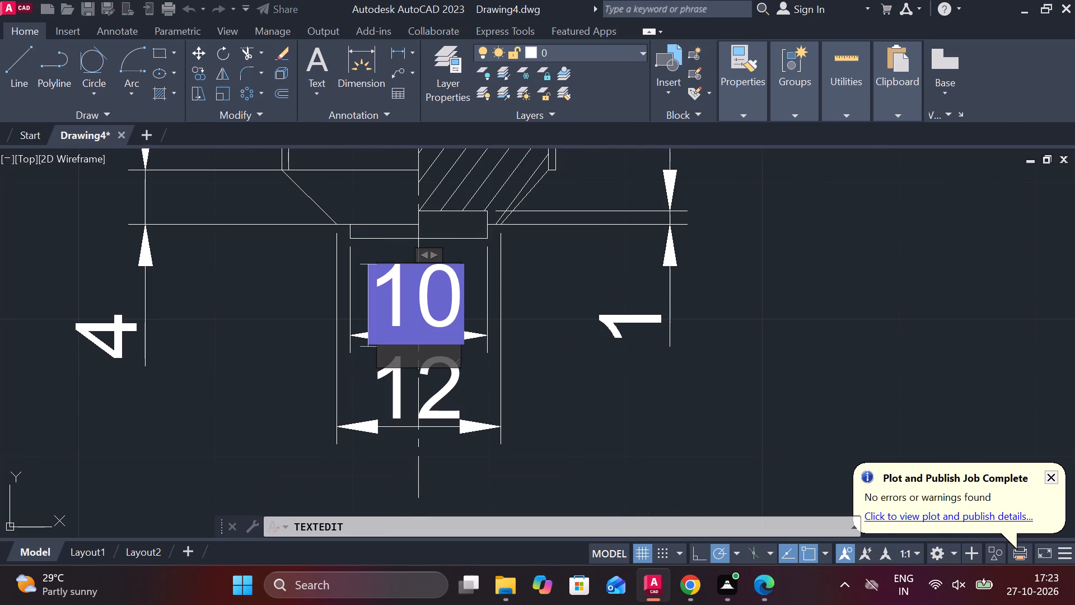
click(719, 86)
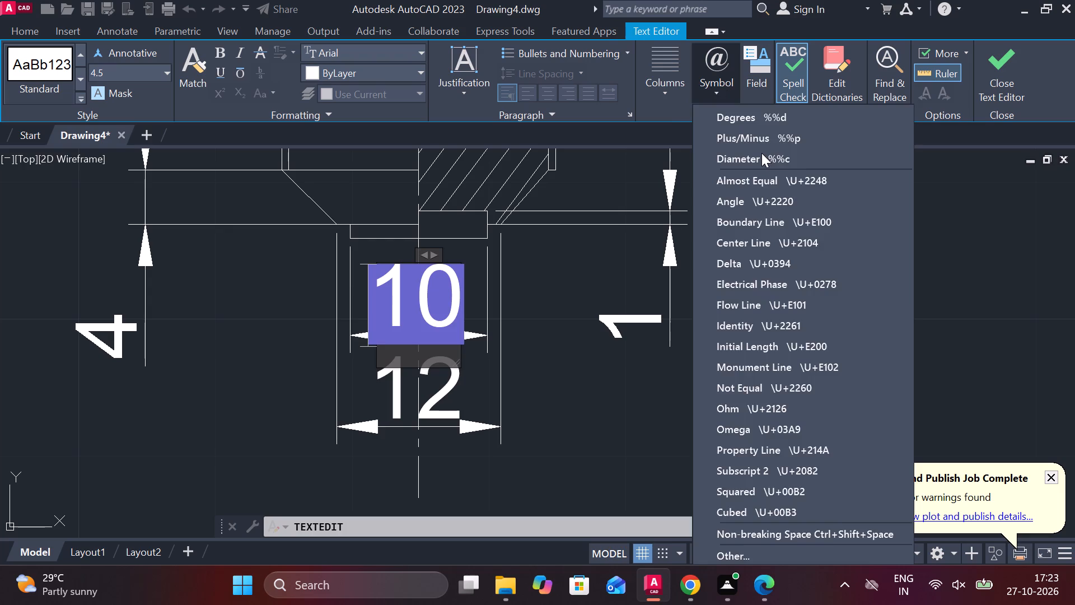
click(761, 153)
click(1014, 66)
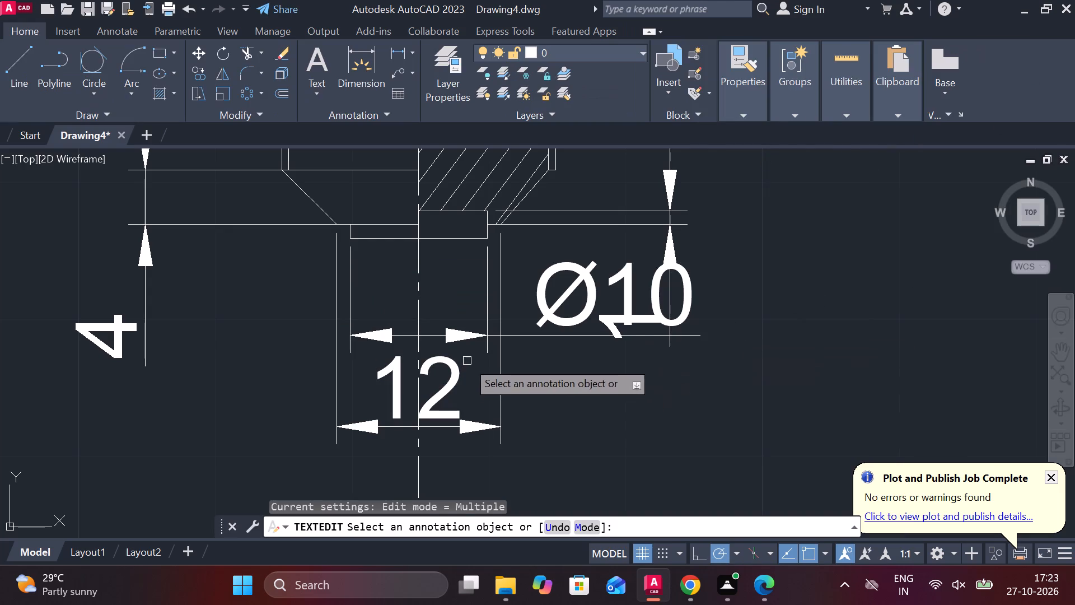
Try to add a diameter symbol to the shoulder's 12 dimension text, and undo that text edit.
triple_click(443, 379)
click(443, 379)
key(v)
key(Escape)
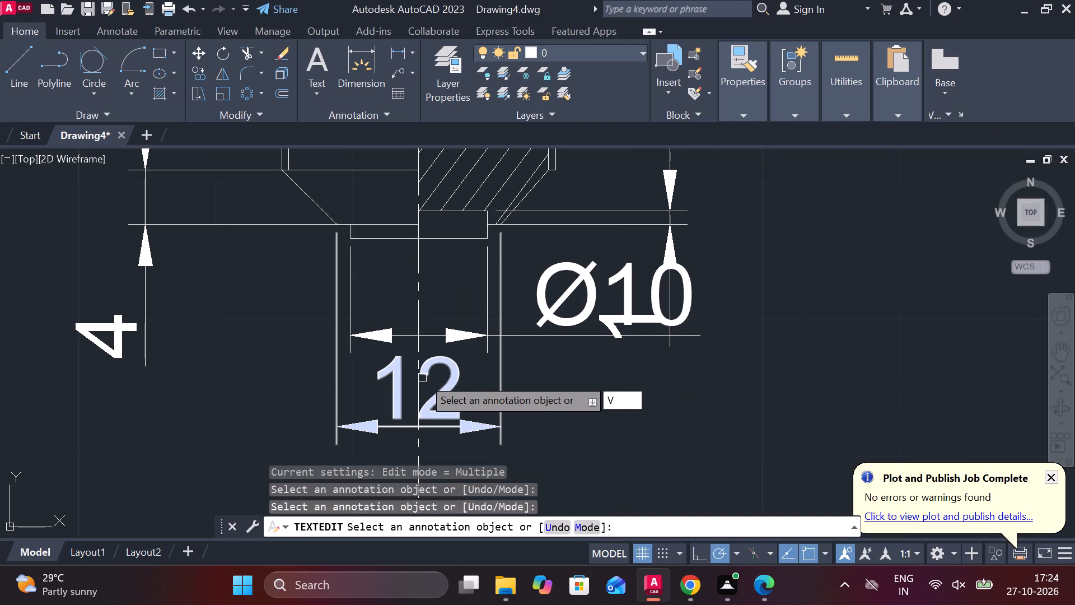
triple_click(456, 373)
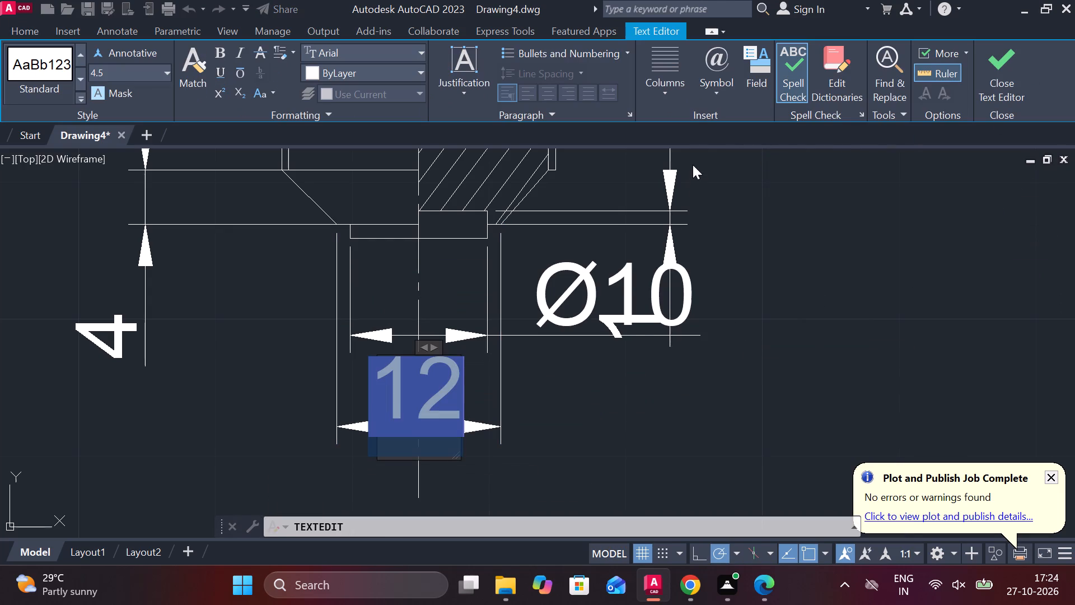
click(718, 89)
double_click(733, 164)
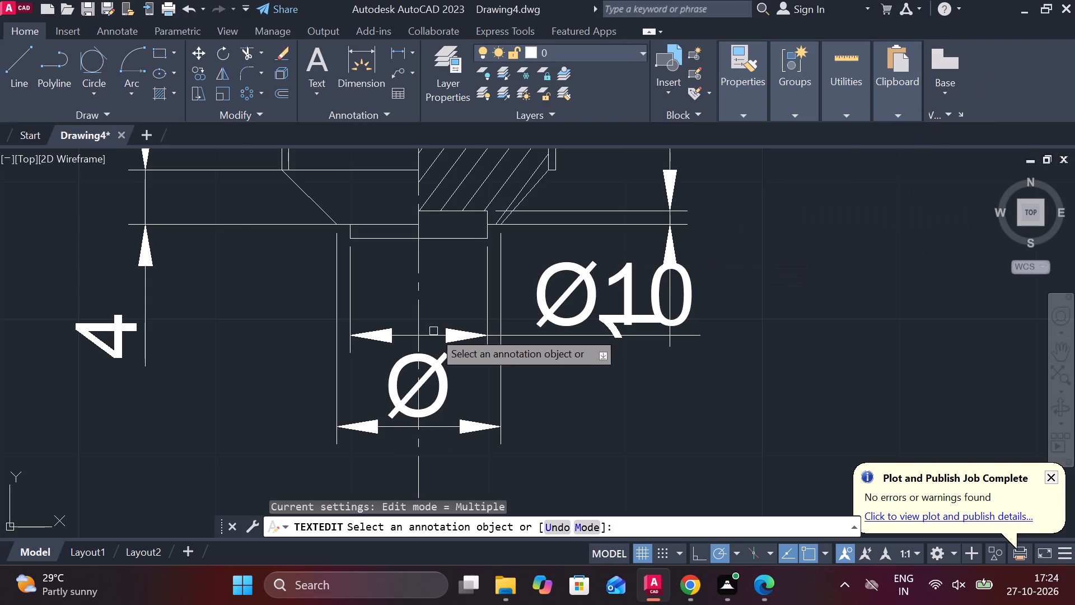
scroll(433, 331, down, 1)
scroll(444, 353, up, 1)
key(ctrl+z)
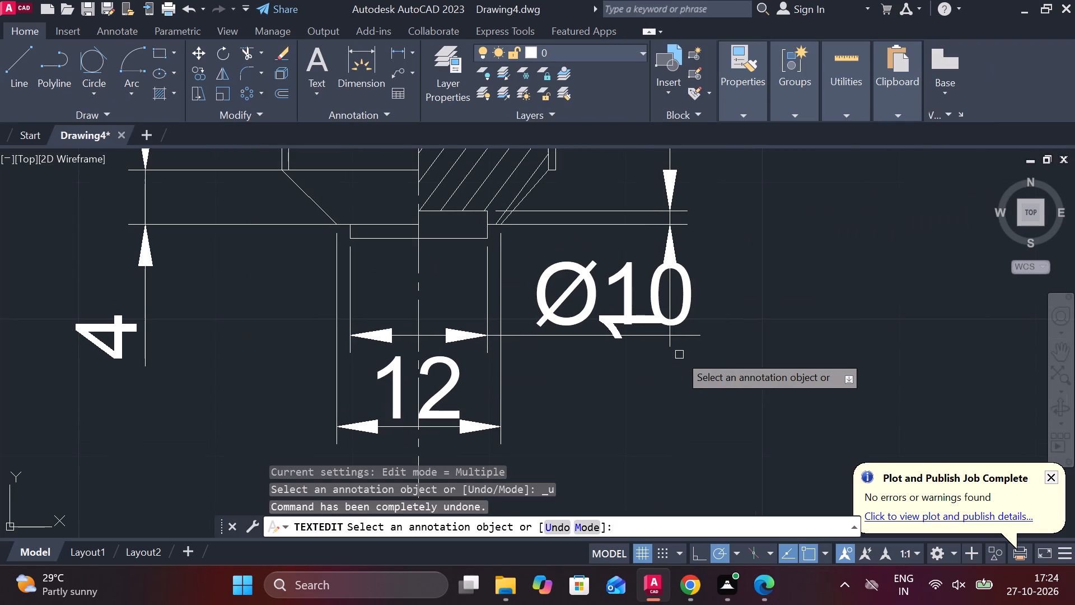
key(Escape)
Move the shoulder's 12 dimension farther below the tip, clear of the Ø10 dimension line.
click(441, 378)
middle_drag(441, 378, 448, 274)
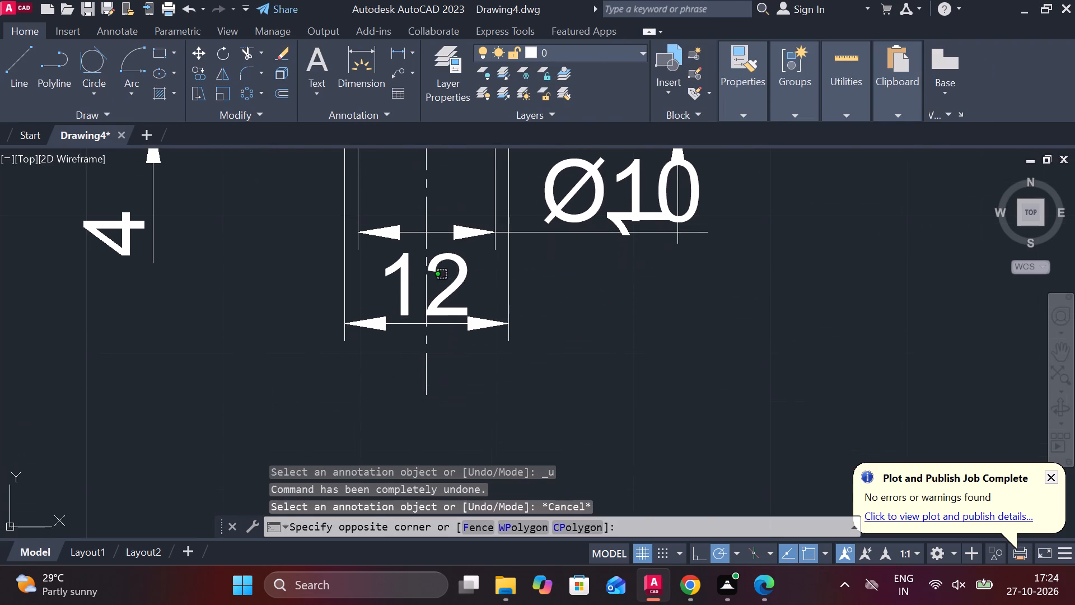
key(Escape)
click(447, 298)
click(426, 285)
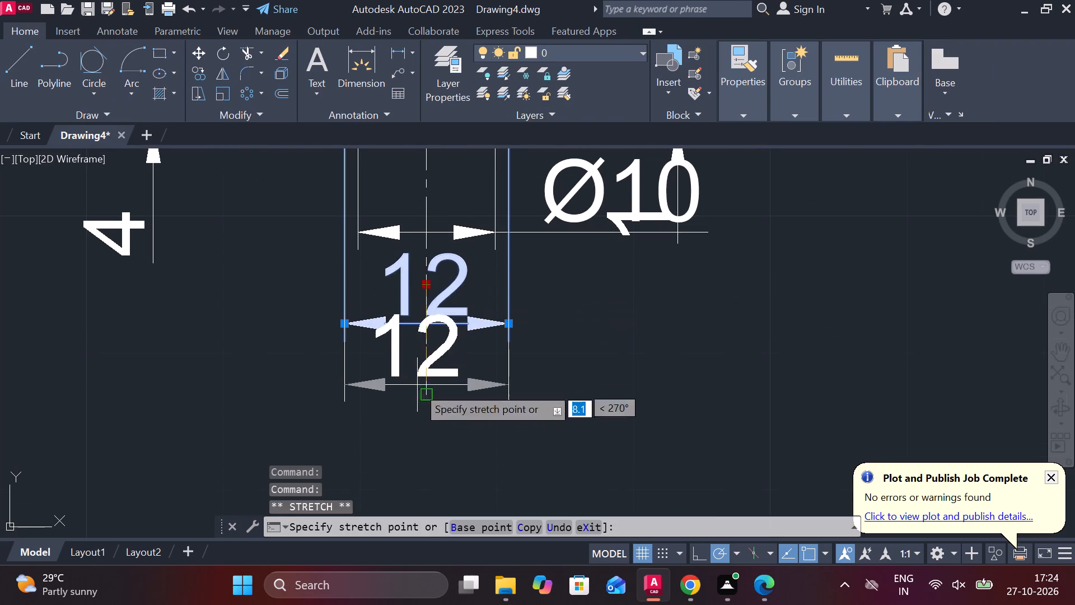
click(418, 394)
key(Escape)
Add a diameter symbol in front of the shoulder's 12 dimension text.
double_click(461, 350)
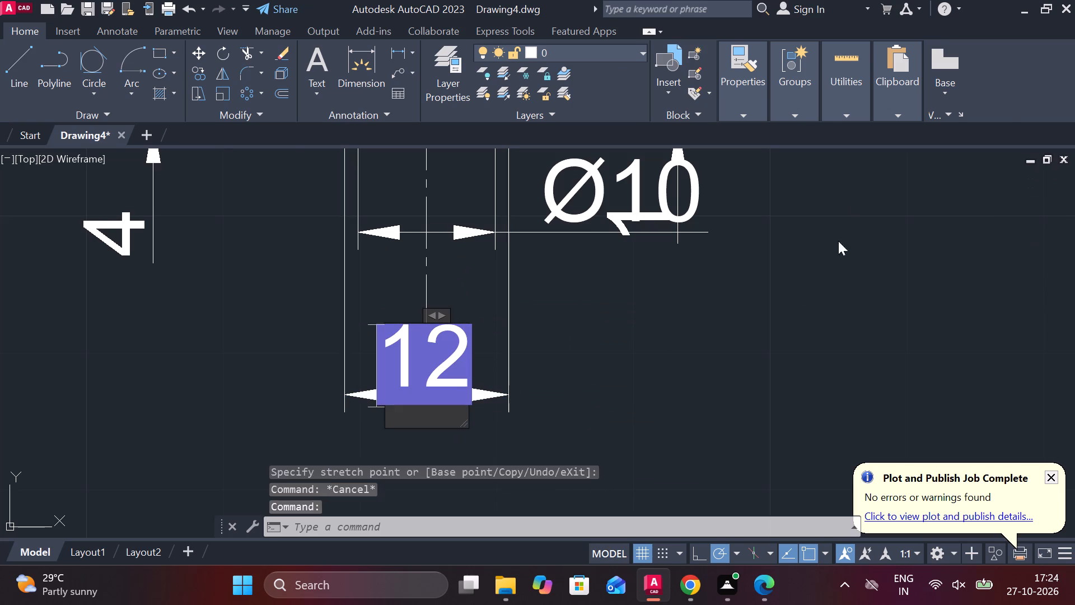
click(718, 92)
click(778, 161)
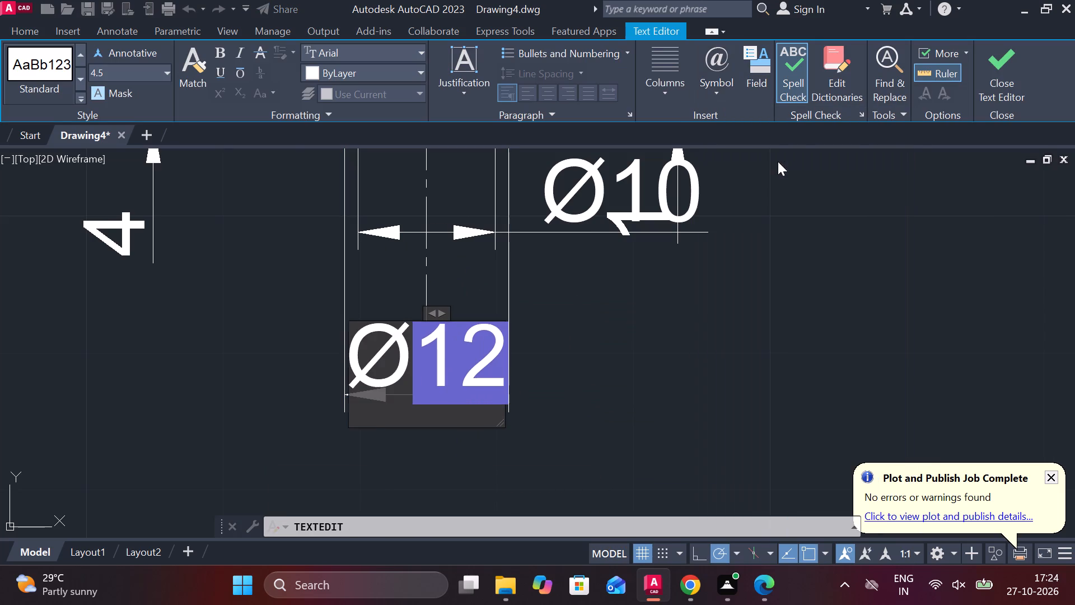
click(999, 73)
key(Escape)
Move the Ø12 dimension text outside its extension lines, on the unhatched side, raising its dimension line slightly.
scroll(624, 281, down, 2)
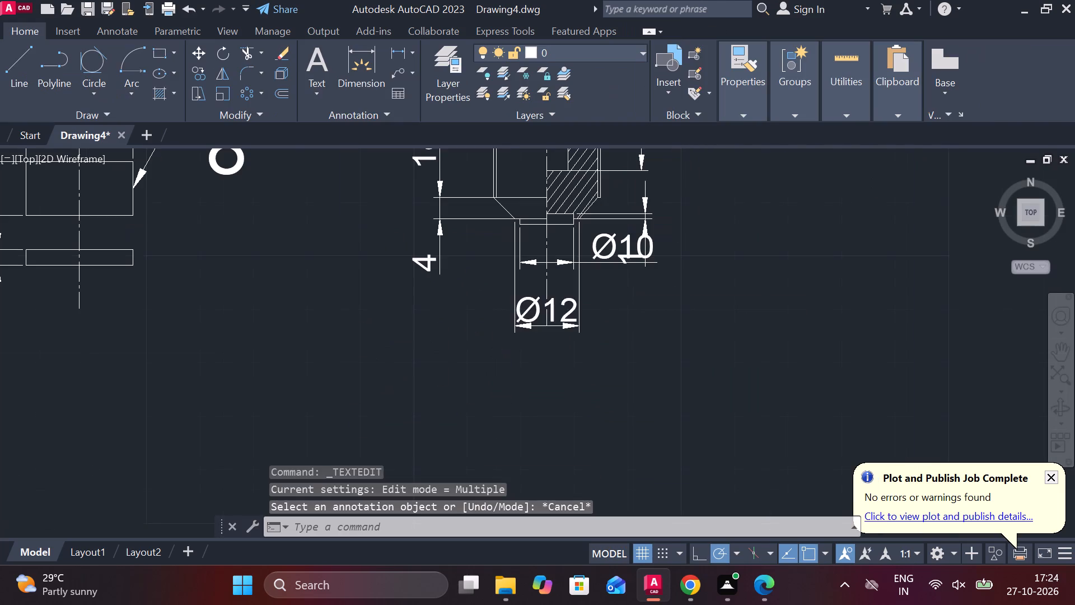
click(558, 314)
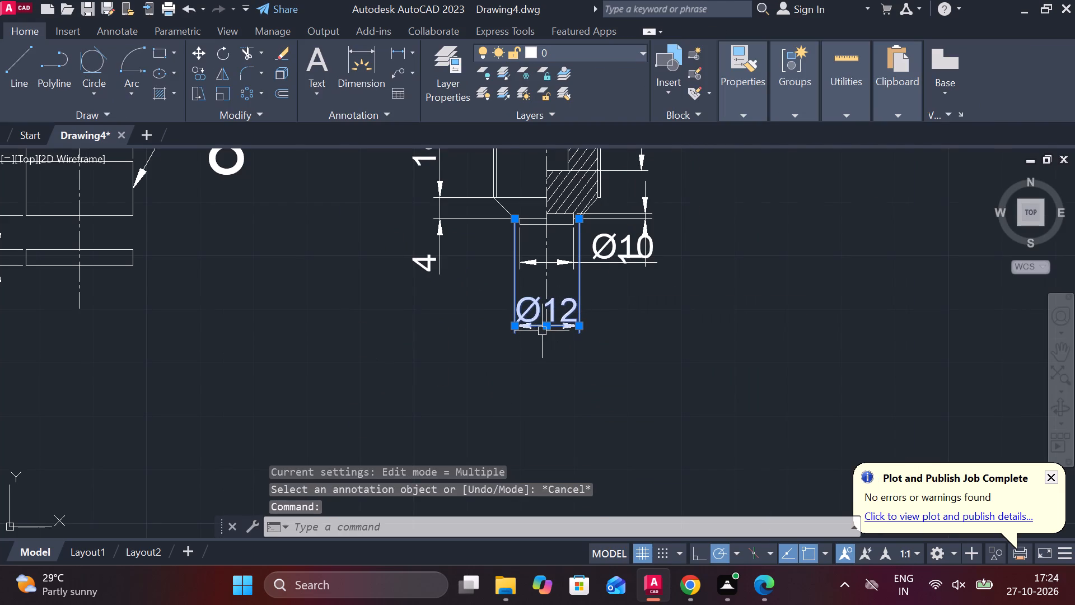
click(549, 326)
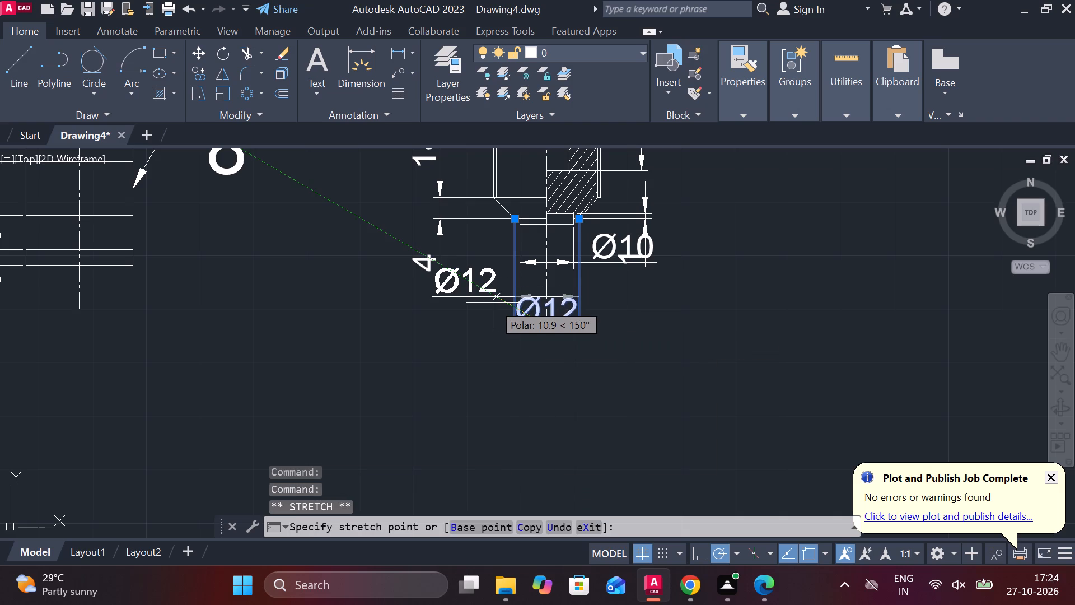
click(493, 312)
key(Escape)
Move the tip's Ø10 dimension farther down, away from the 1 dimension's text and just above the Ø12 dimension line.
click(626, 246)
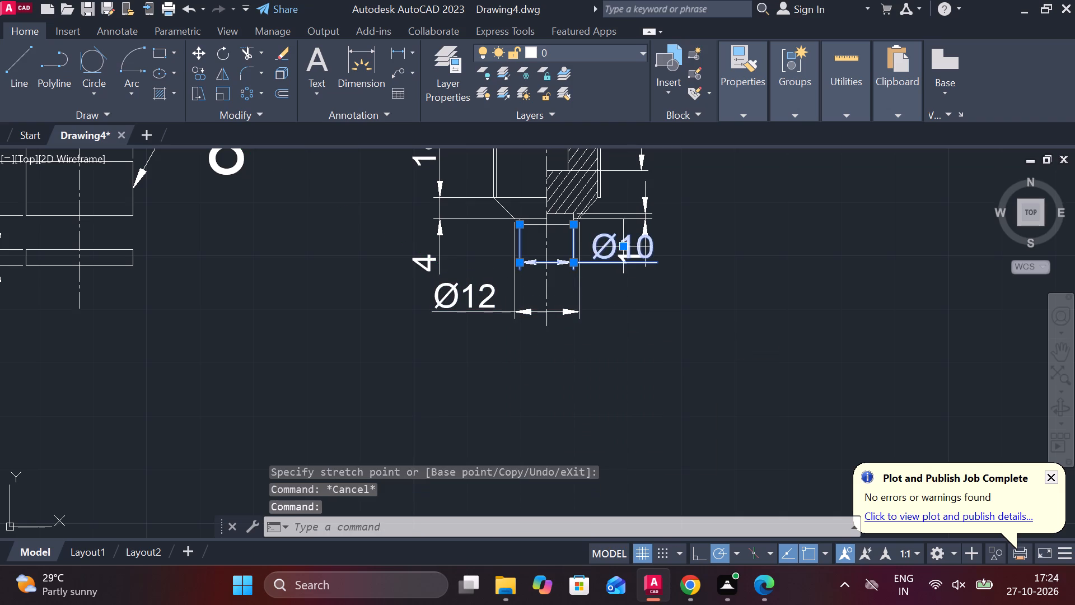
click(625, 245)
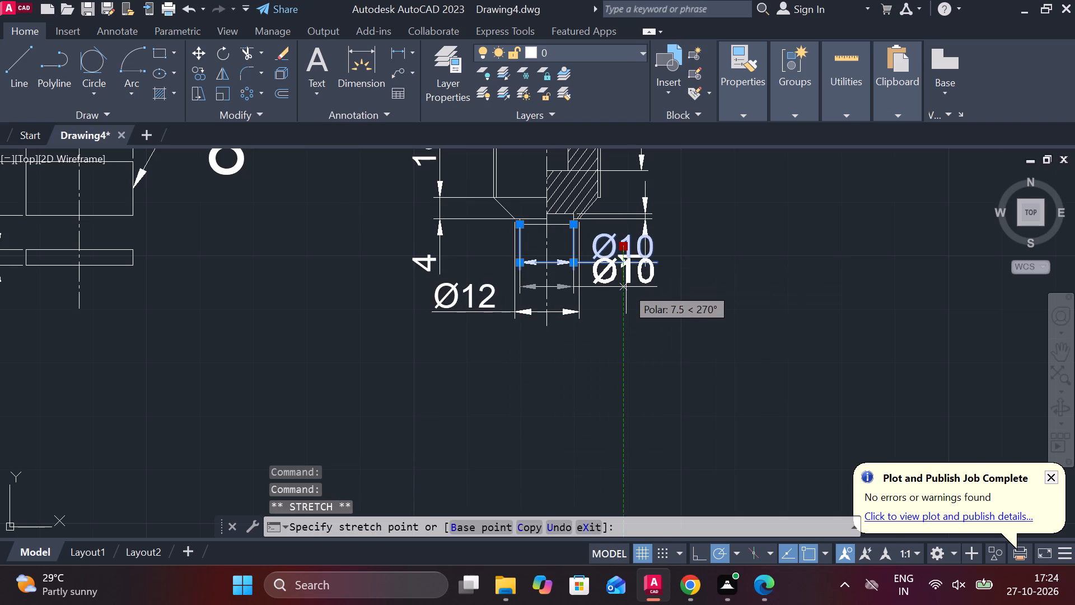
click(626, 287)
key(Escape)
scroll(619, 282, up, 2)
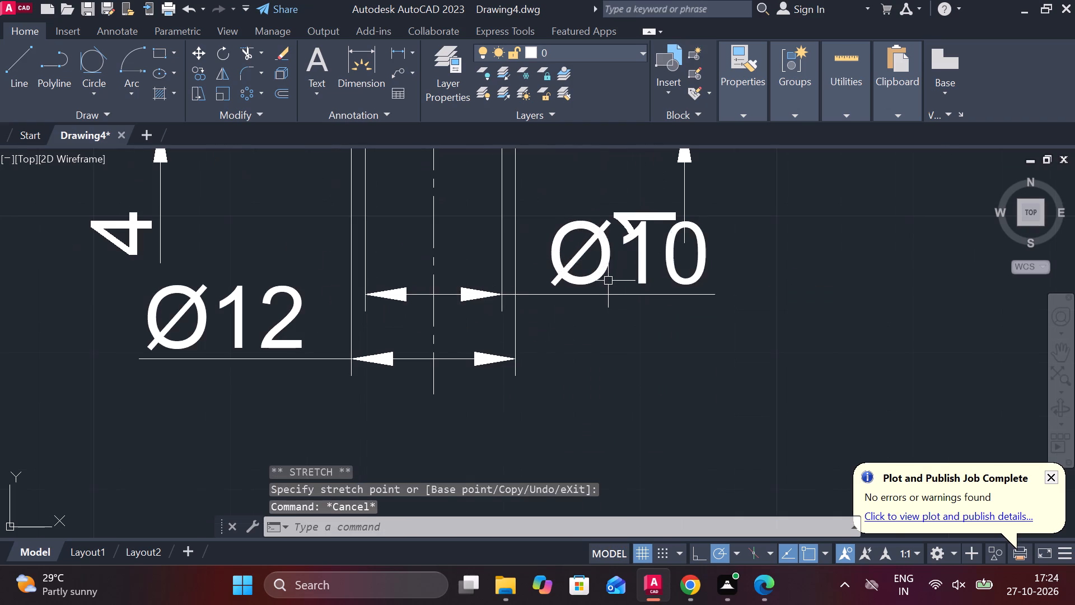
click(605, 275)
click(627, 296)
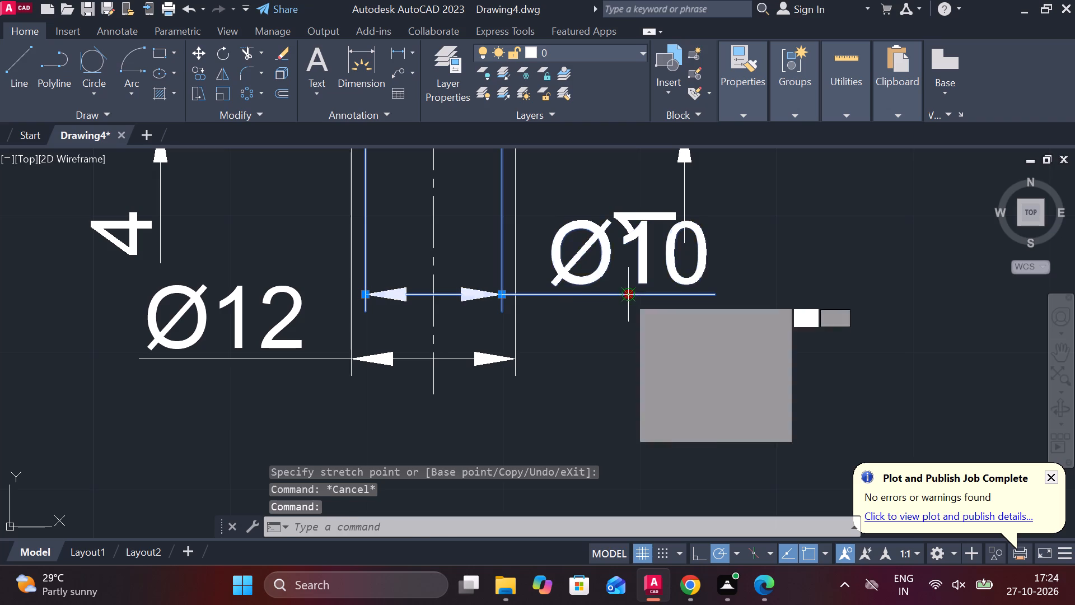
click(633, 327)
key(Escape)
Move the recess's 1 dimension text up level with its extension lines, clear of the Ø10 text.
scroll(689, 283, down, 1)
middle_drag(693, 248, 651, 311)
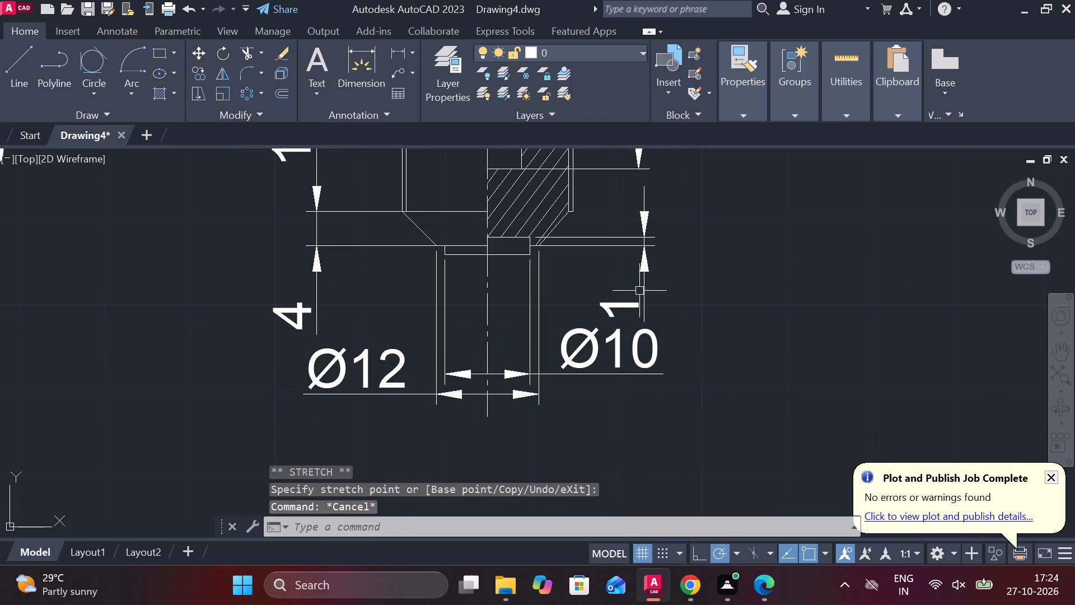
click(649, 273)
click(617, 313)
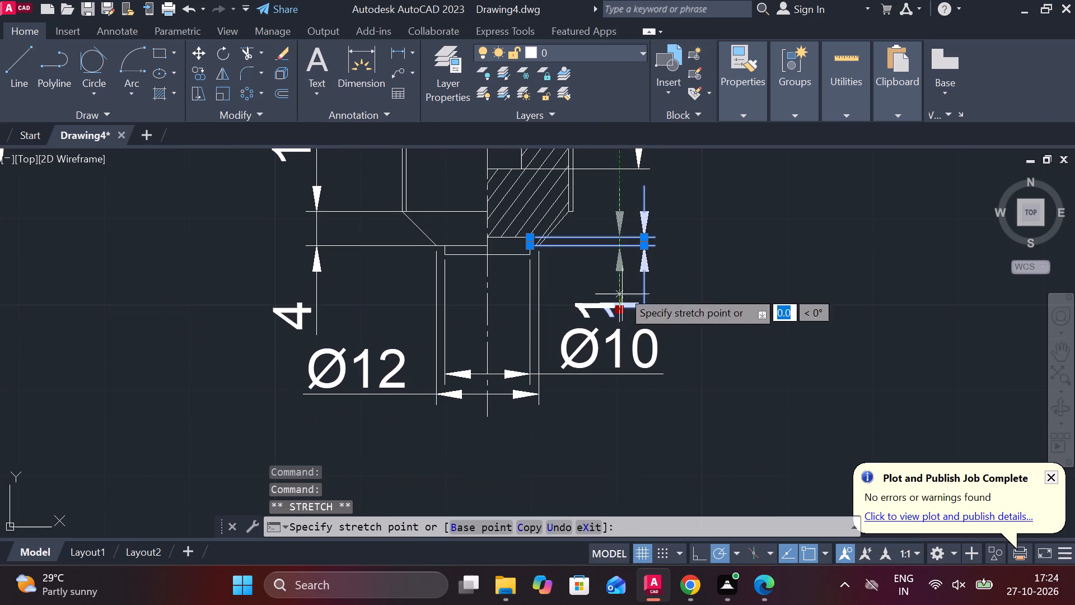
click(638, 243)
key(Escape)
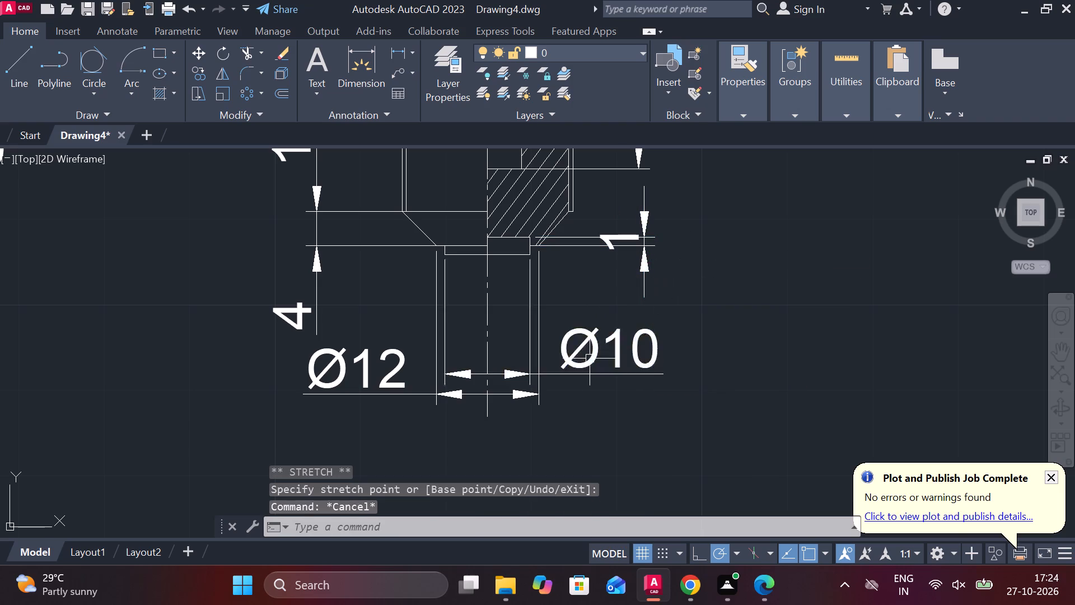
Move the tip's Ø10 dimension back up, leaving more space above the Ø12 dimension line.
click(579, 367)
key(Escape)
key(Escape)
click(607, 356)
key(Escape)
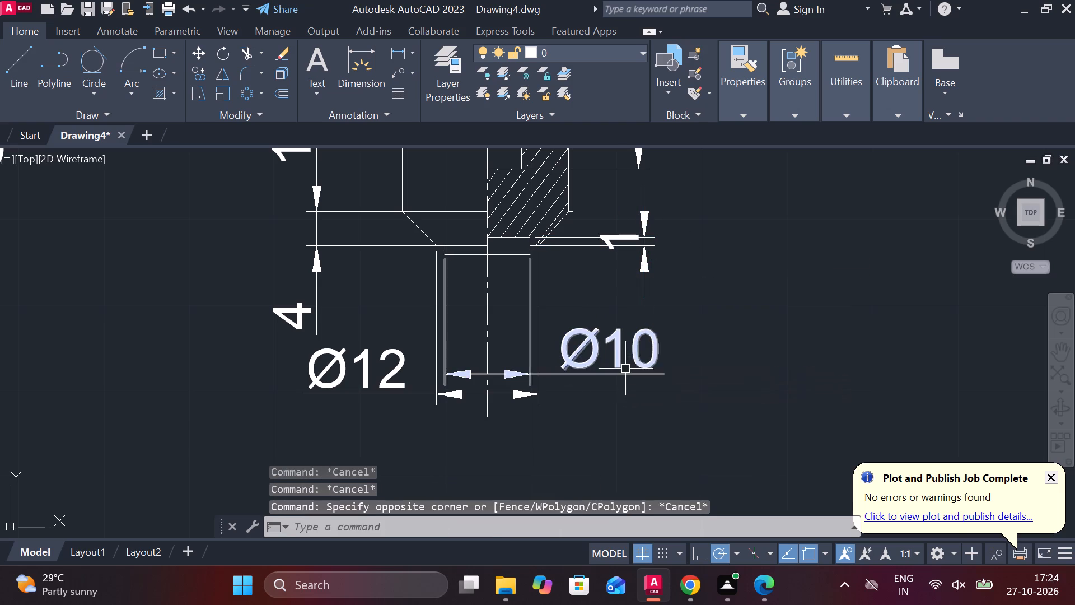
click(625, 369)
key(Escape)
key(Escape)
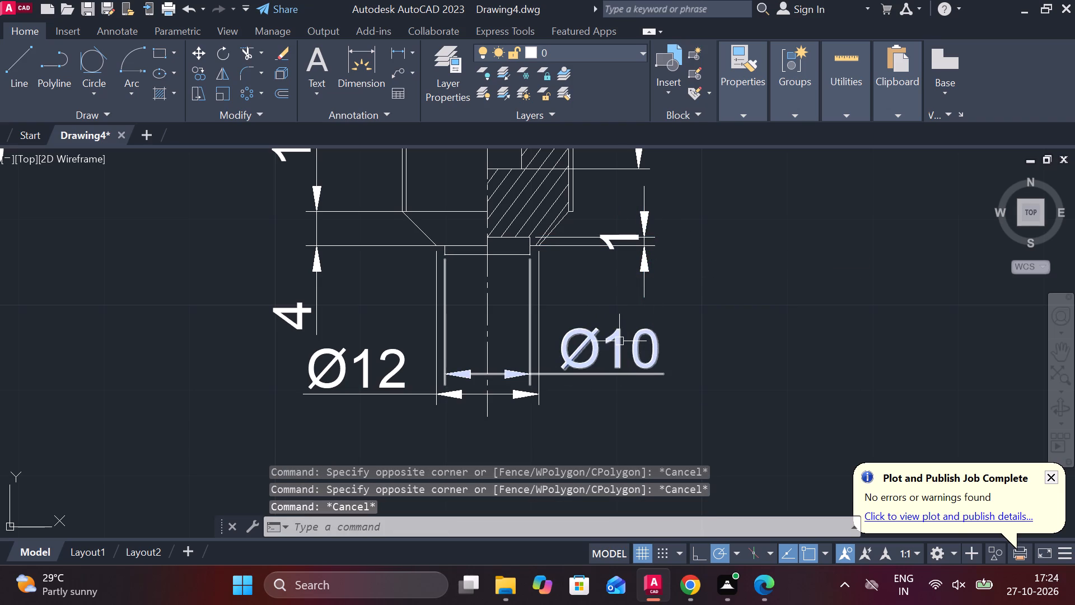
key(Escape)
click(618, 342)
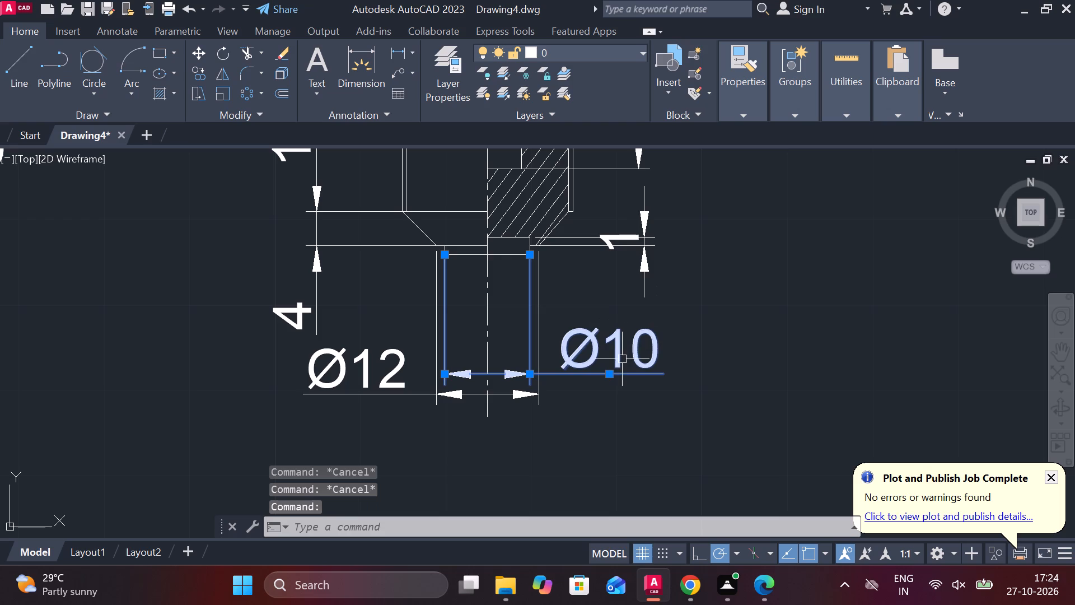
click(613, 377)
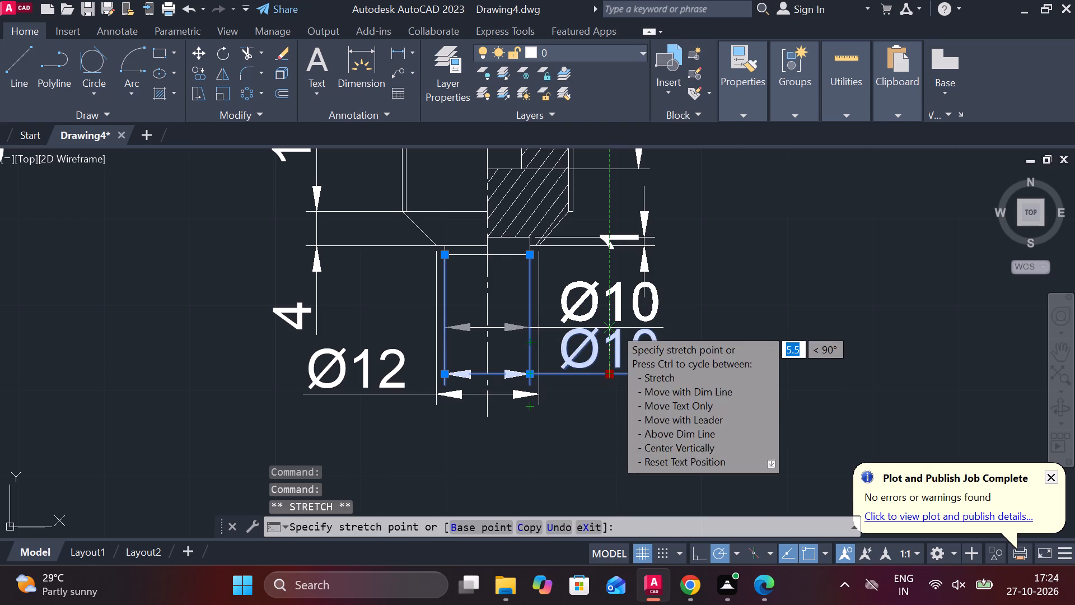
click(614, 327)
key(Escape)
Raise the Ø12 dimension line slightly toward the Ø10 dimension.
click(399, 368)
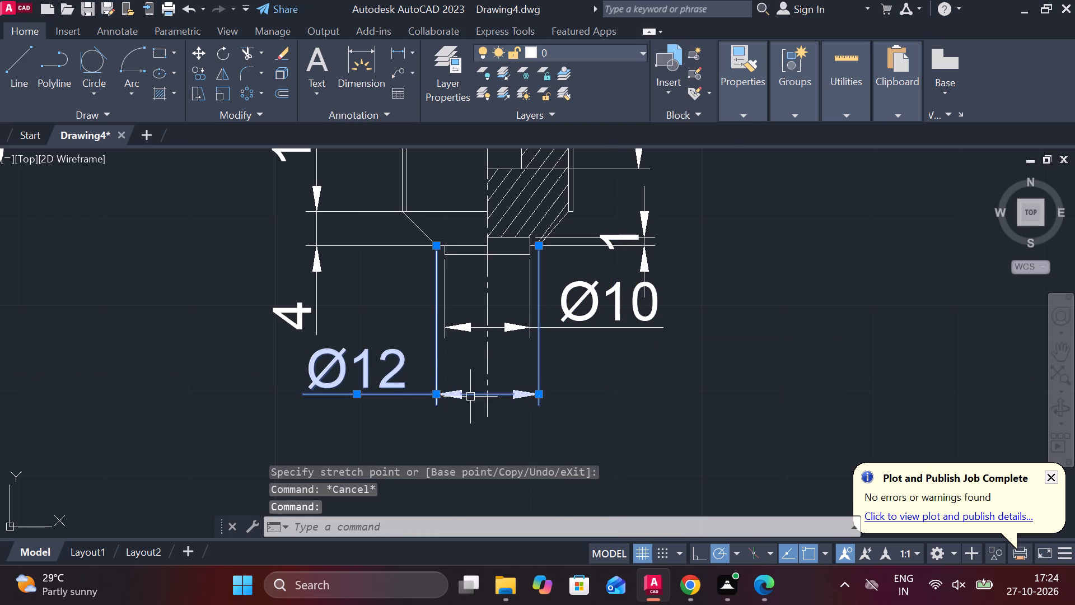
double_click(439, 393)
click(446, 379)
key(Escape)
Extend the lower end of the half-section's centre line well below the Ø12 dimension to make room for a circular view.
scroll(568, 367, down, 2)
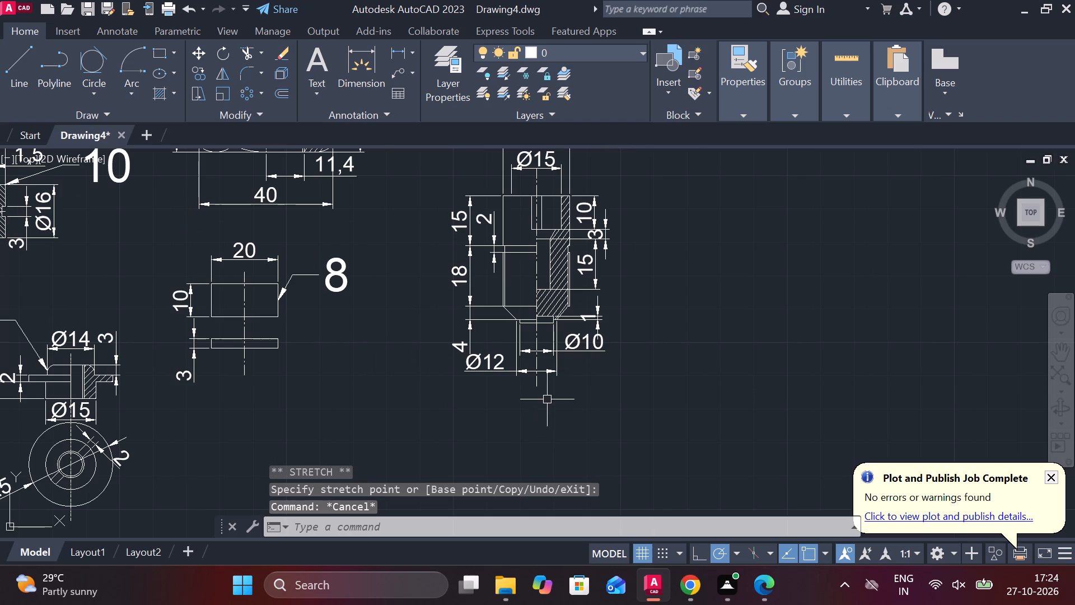
click(539, 384)
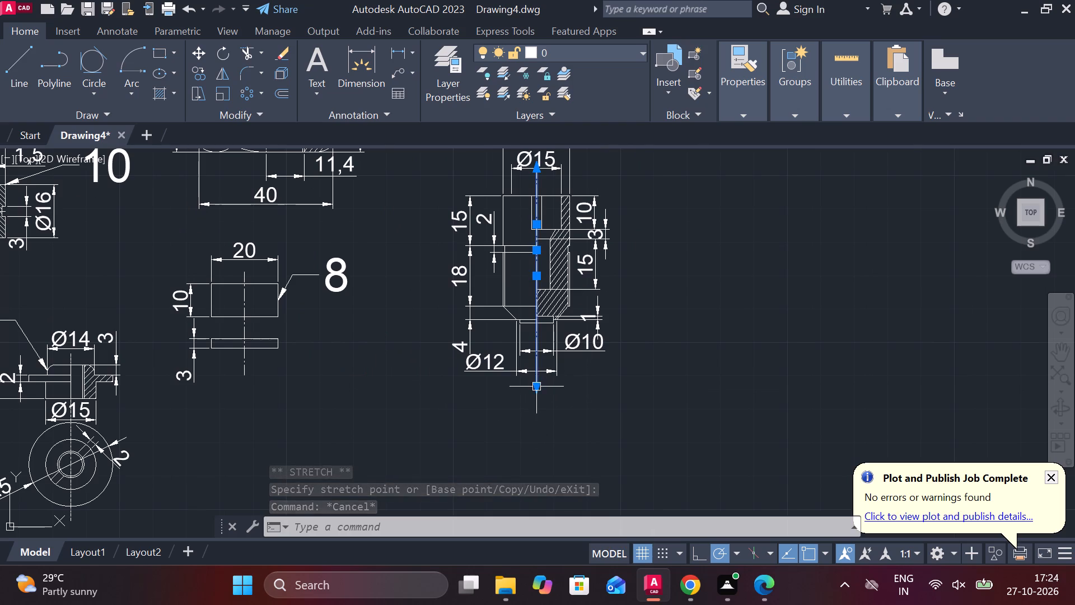
click(537, 385)
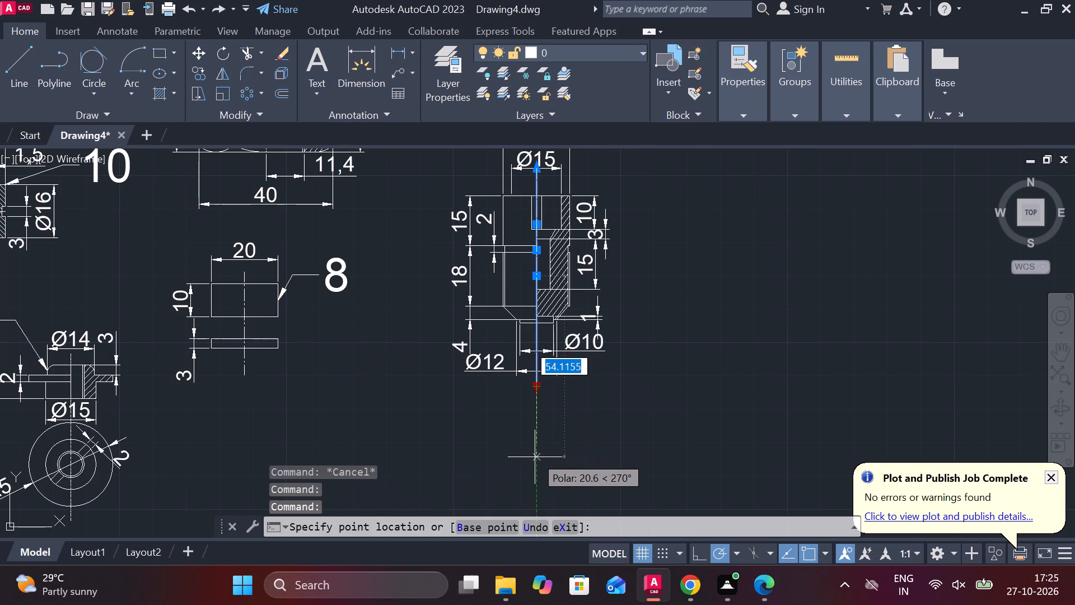
middle_drag(533, 454, 535, 354)
click(532, 401)
key(Escape)
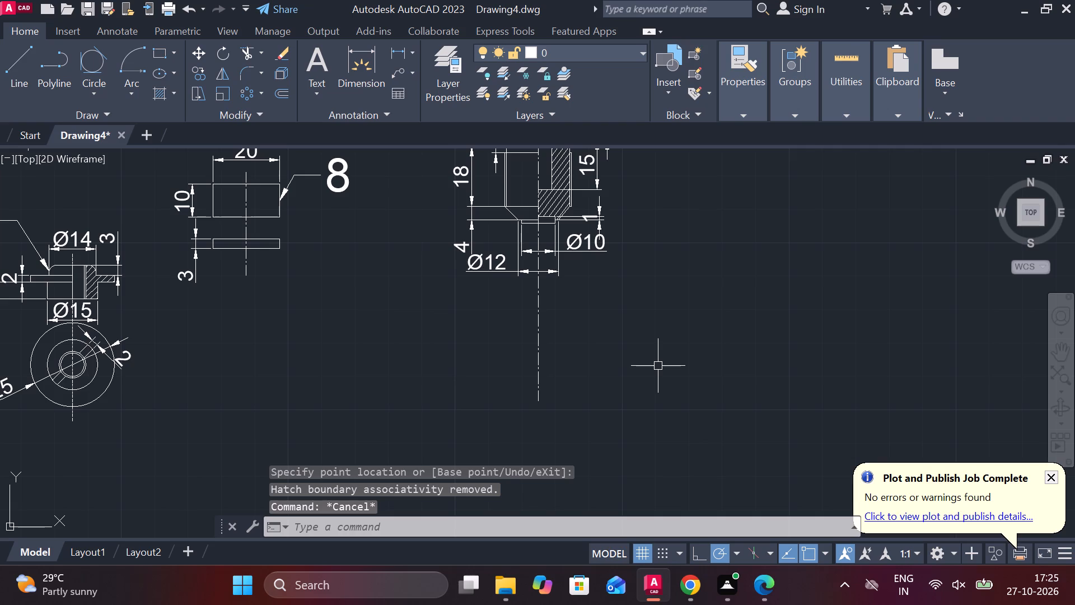
Draw a 20 mm diameter circle centred on the extended centre line below the half-section.
text(C)
key(space)
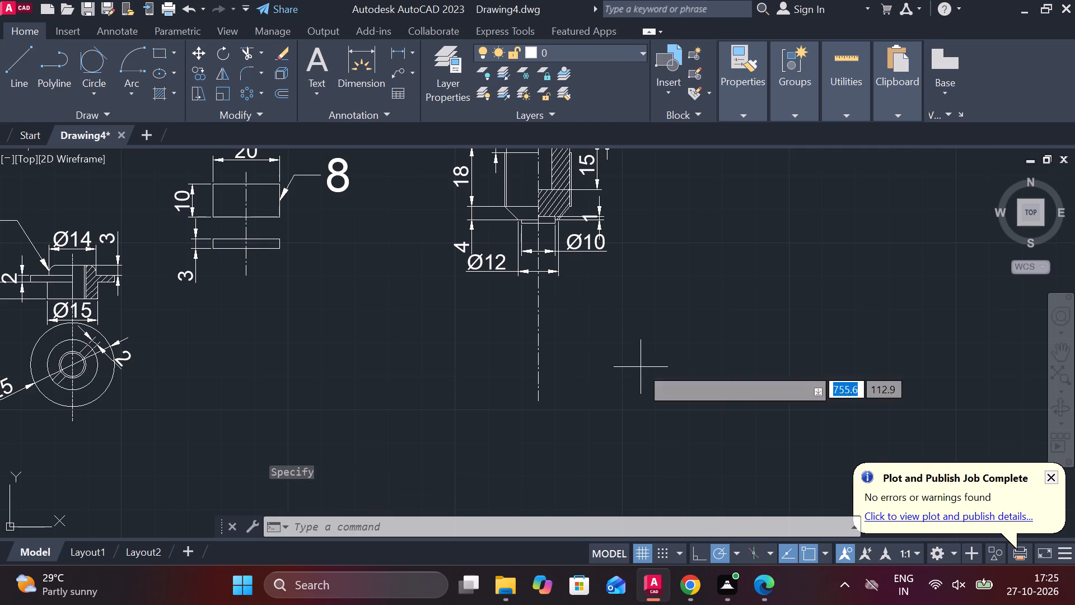
click(537, 364)
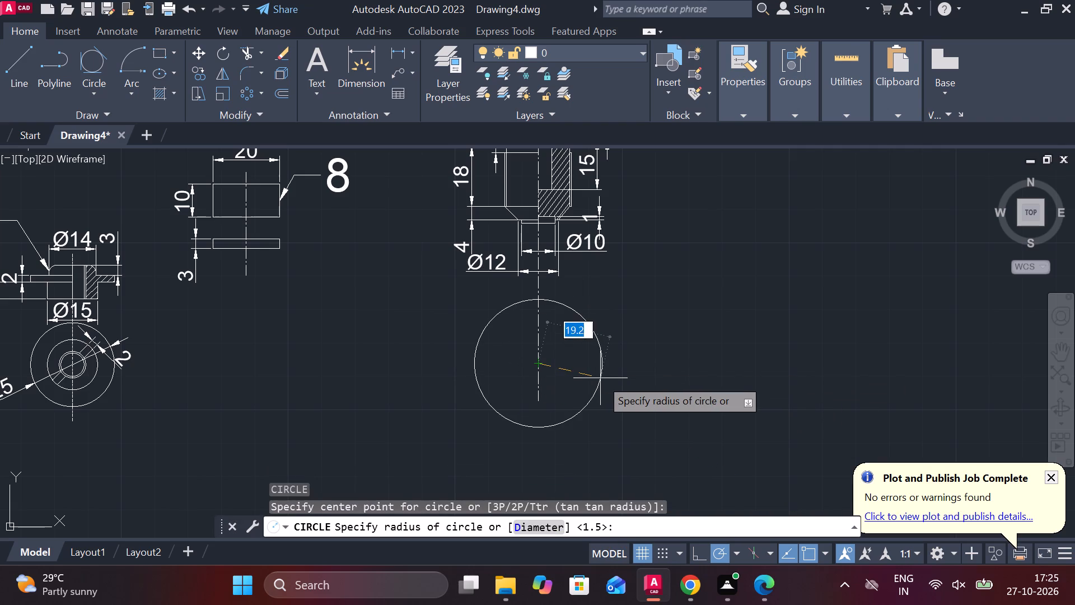
text(D)
key(space)
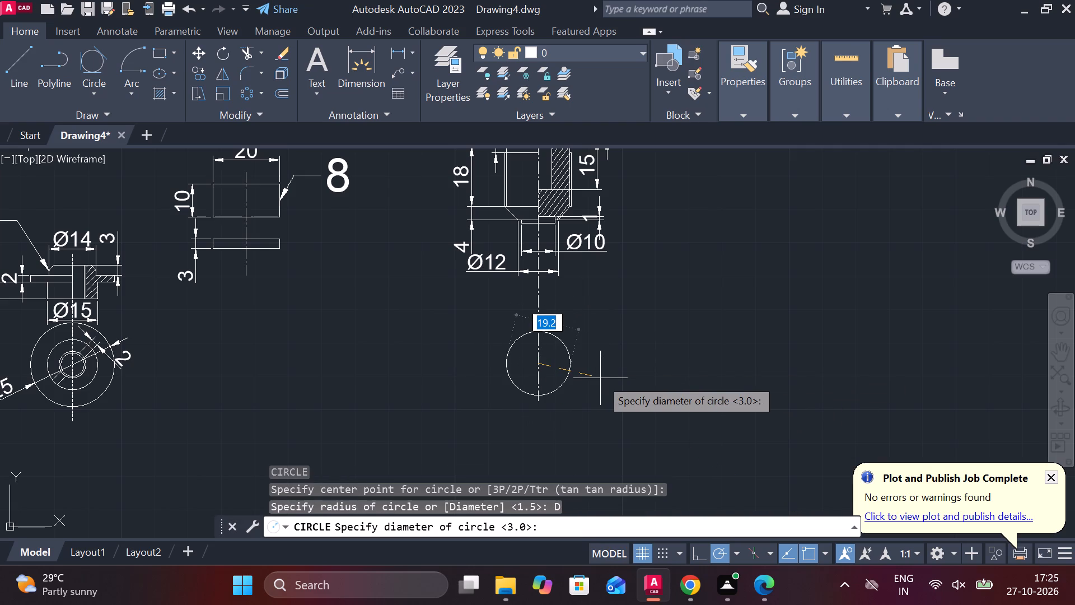
text(20)
key(Return)
Draw a 15 mm diameter circle concentric with the 20 mm circle below the half-section.
text(C)
key(space)
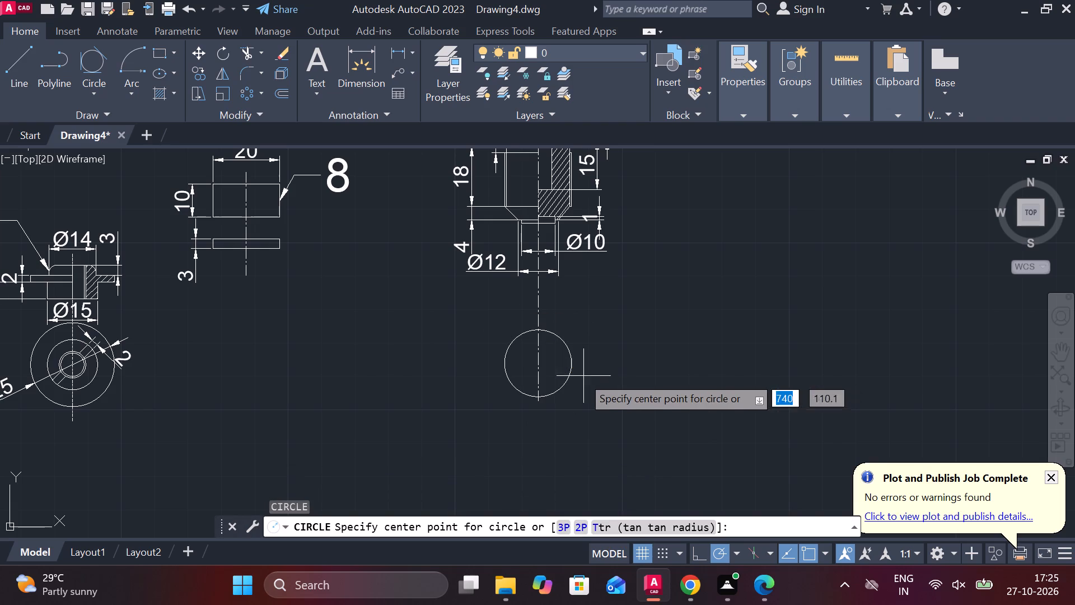
click(543, 366)
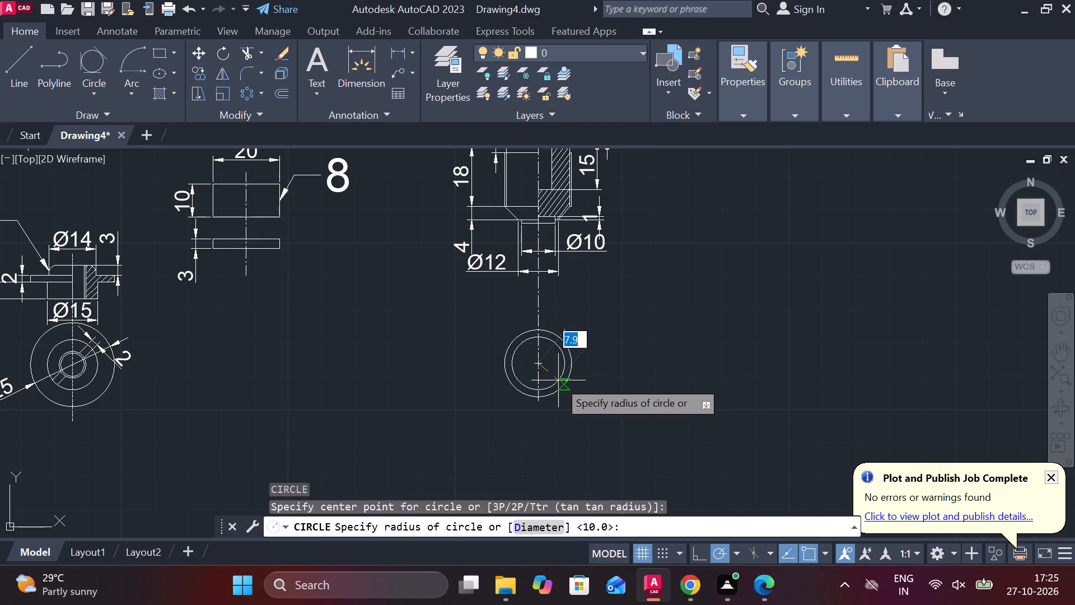
text(D)
key(space)
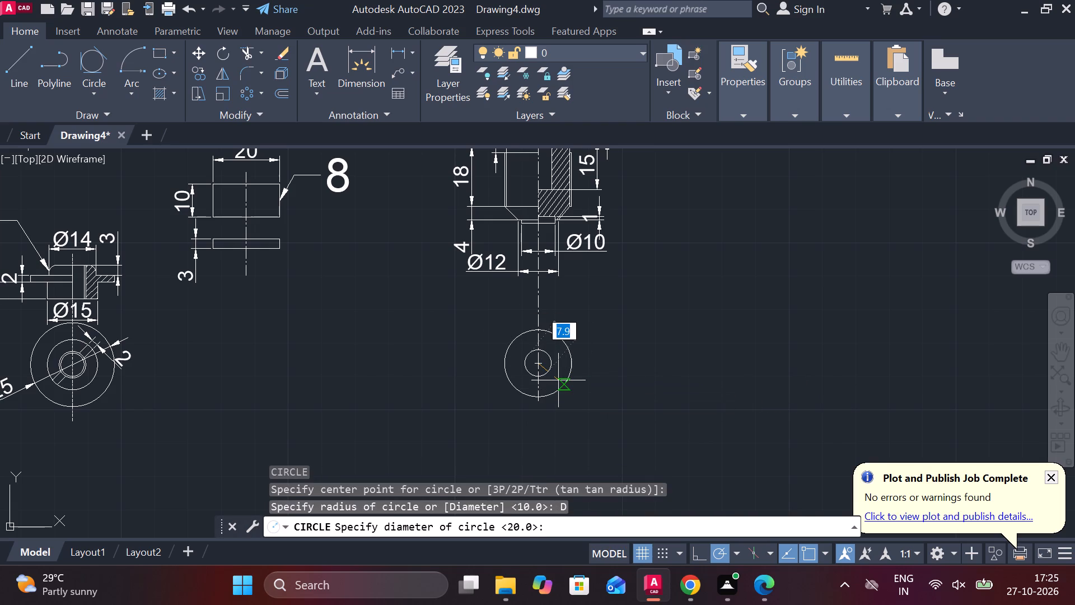
scroll(558, 380, up, 2)
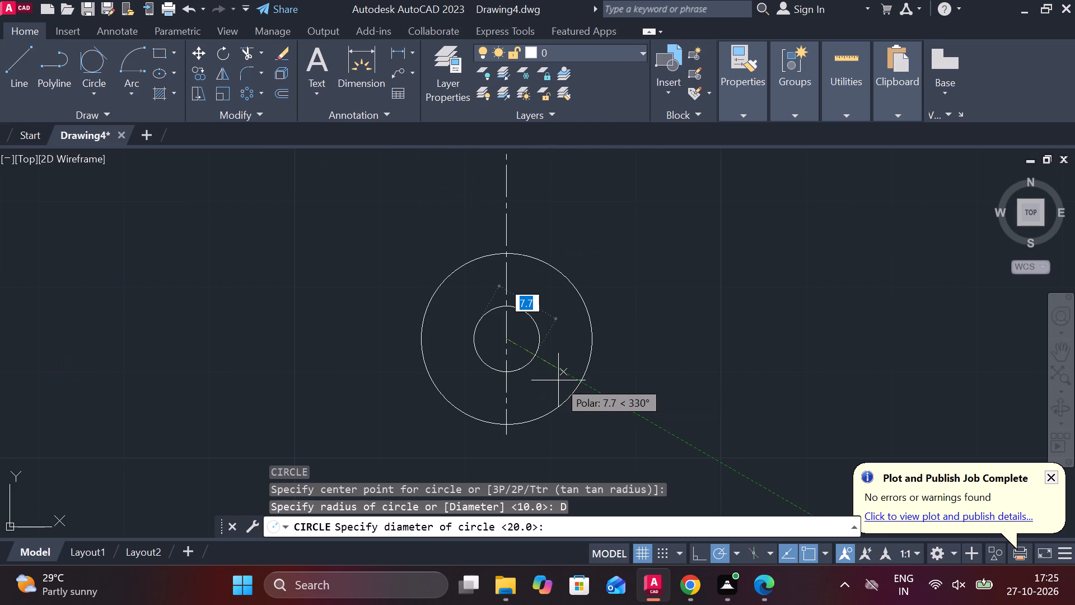
key(1)
key(5)
key(Return)
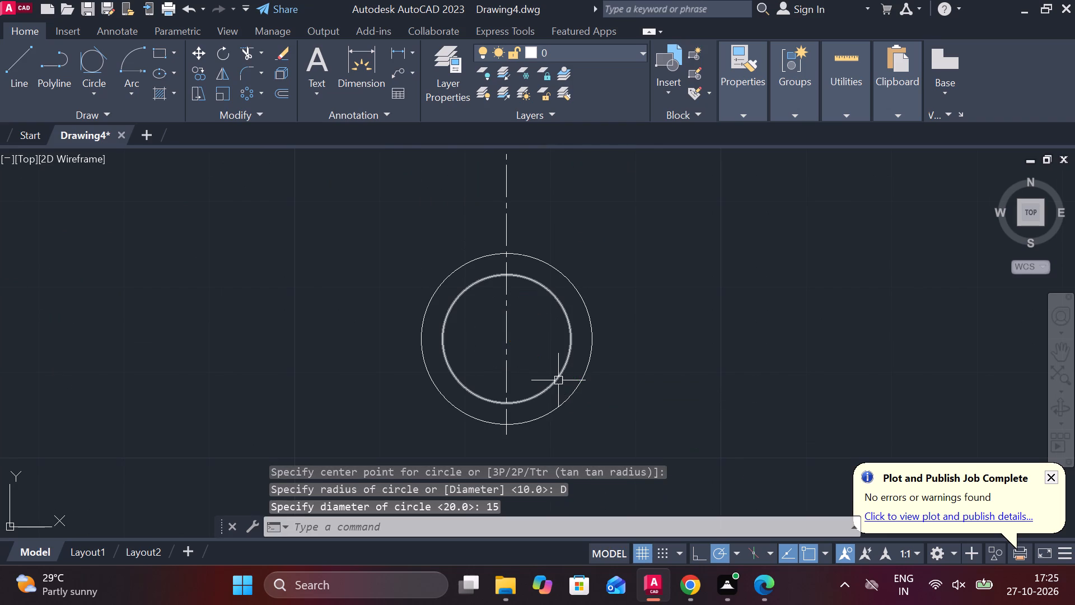
Draw a 12 mm diameter circle from the same centre, inside the 15 mm circle.
text(C)
key(space)
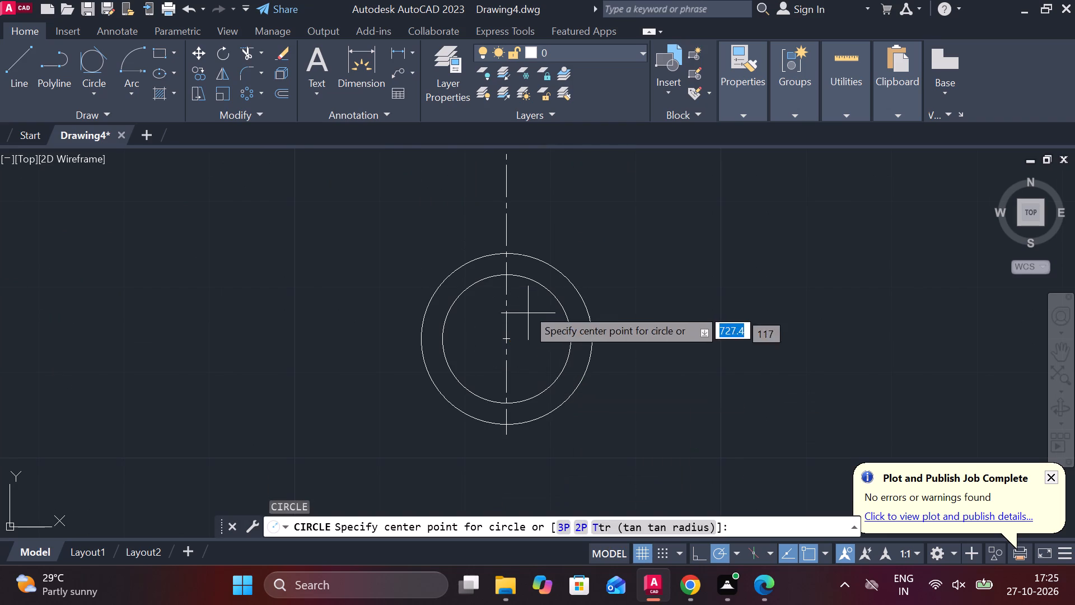
click(505, 341)
text(D)
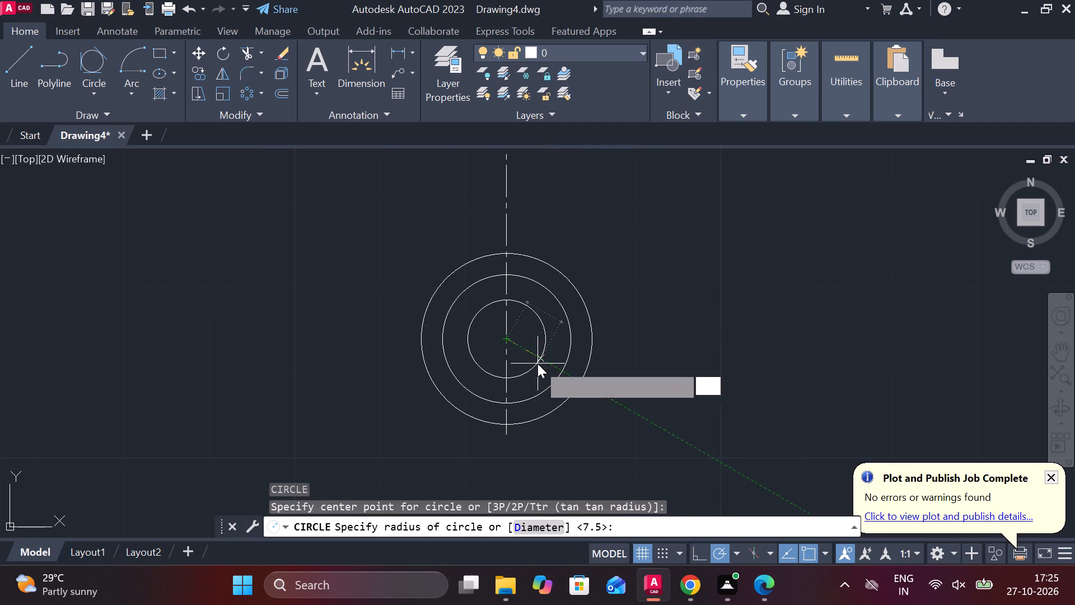
key(space)
text(12)
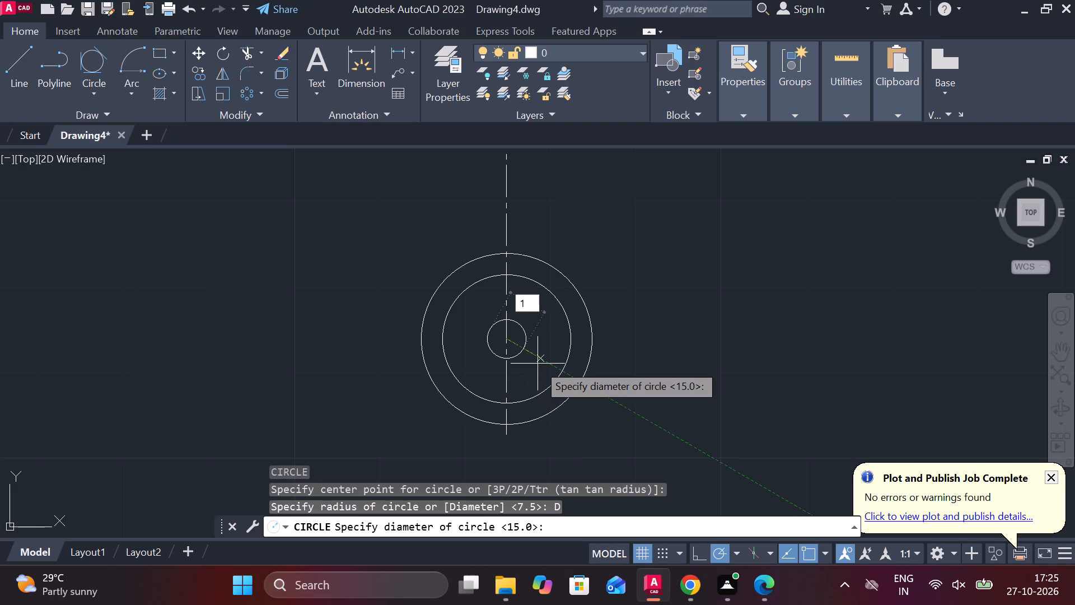
key(Return)
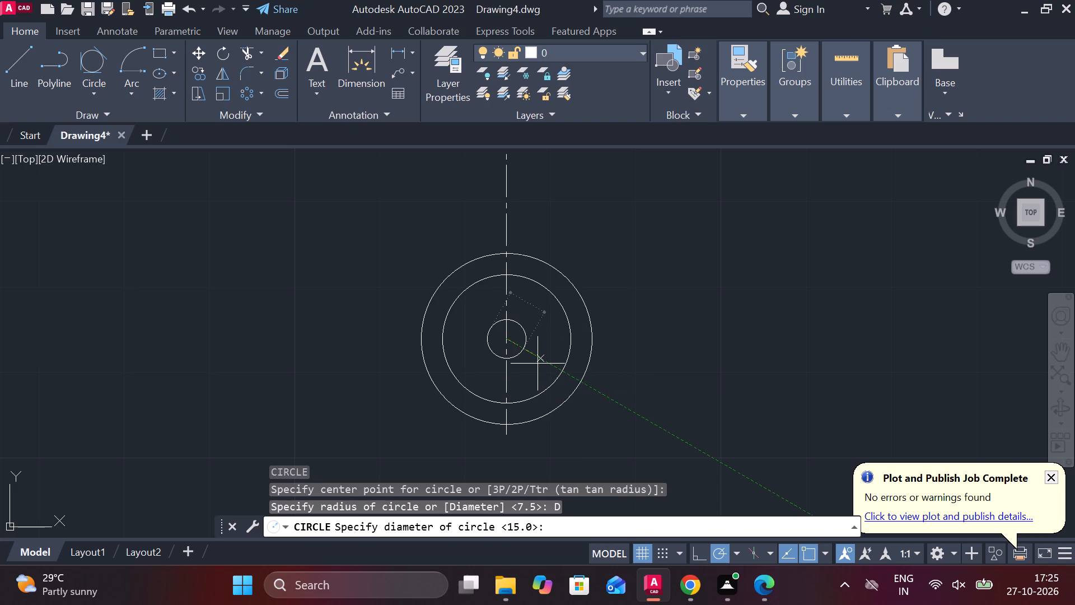
Add a 10 mm diameter circle at the common centre as the innermost circle.
key(space)
click(510, 342)
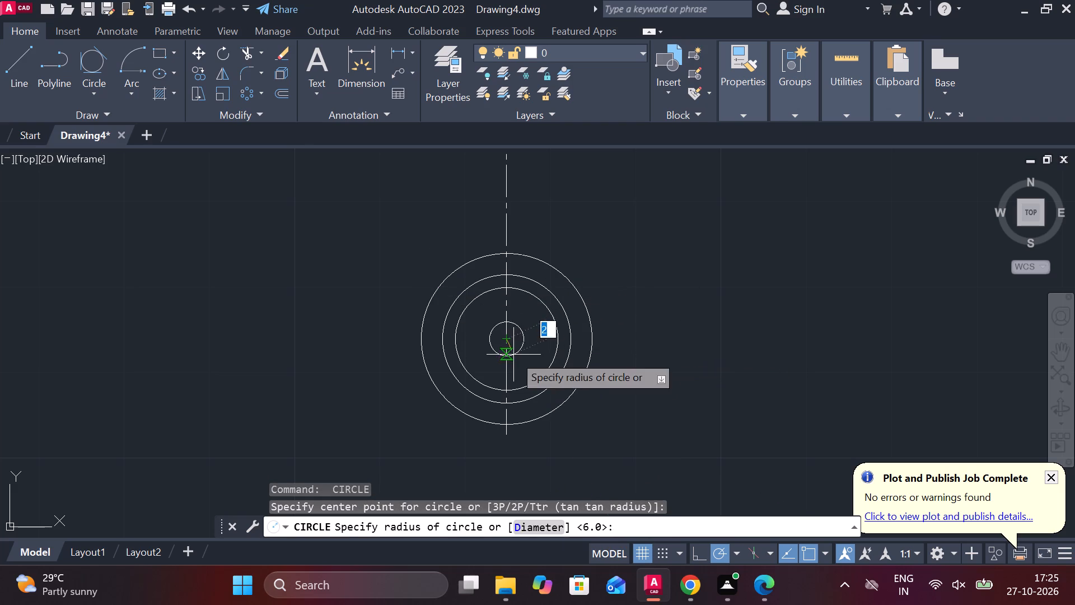
text(D 10)
key(Return)
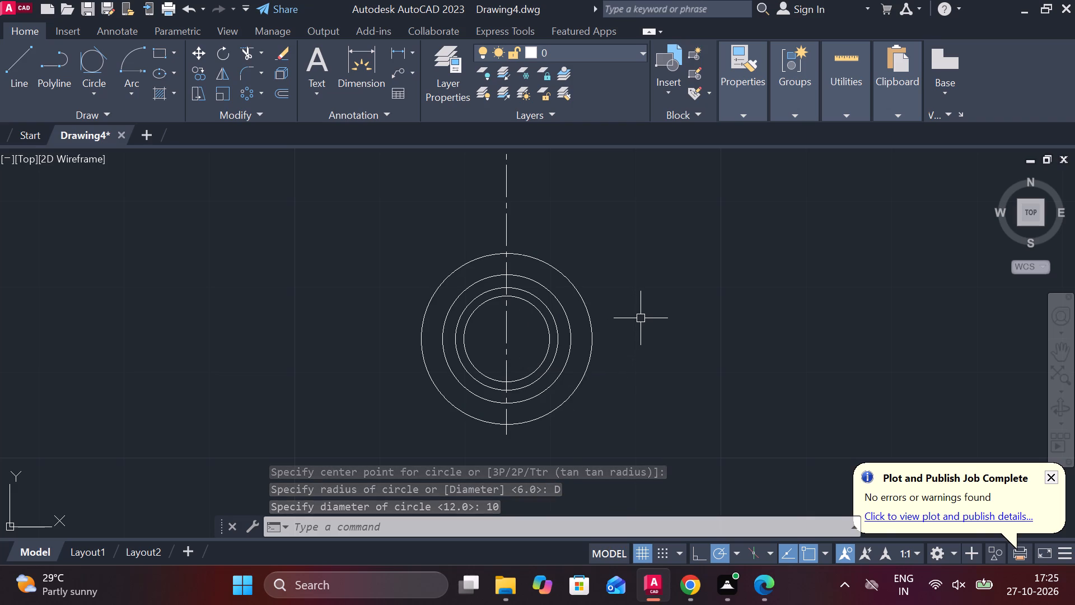
Draw a vertical line along the centre line from the bottom of the 15 mm circle to the bottom of the 20 mm circle.
middle_drag(623, 315, 591, 278)
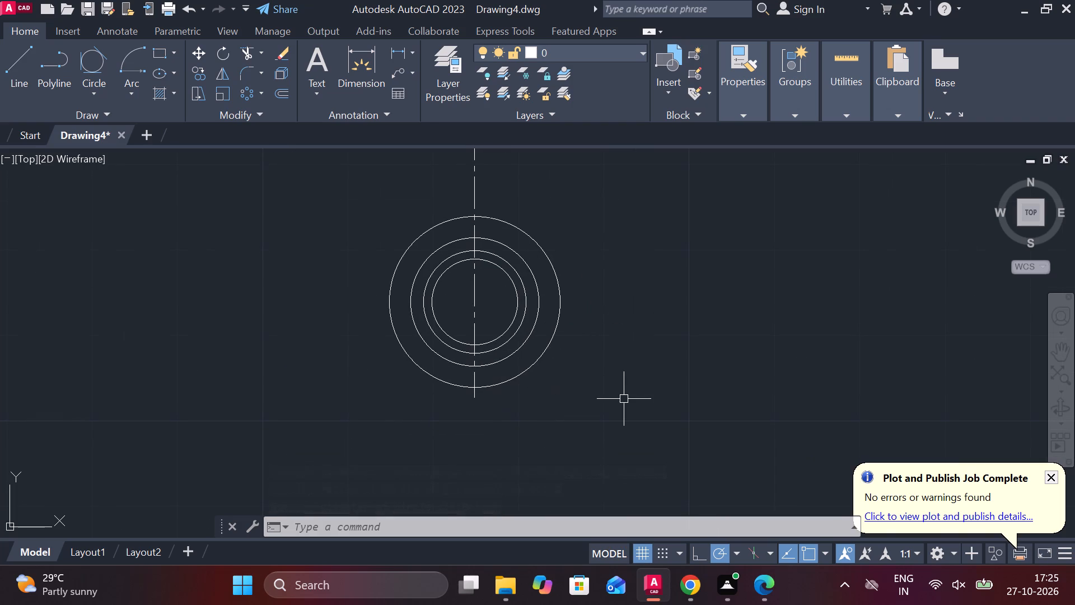
key(l)
key(Return)
click(470, 371)
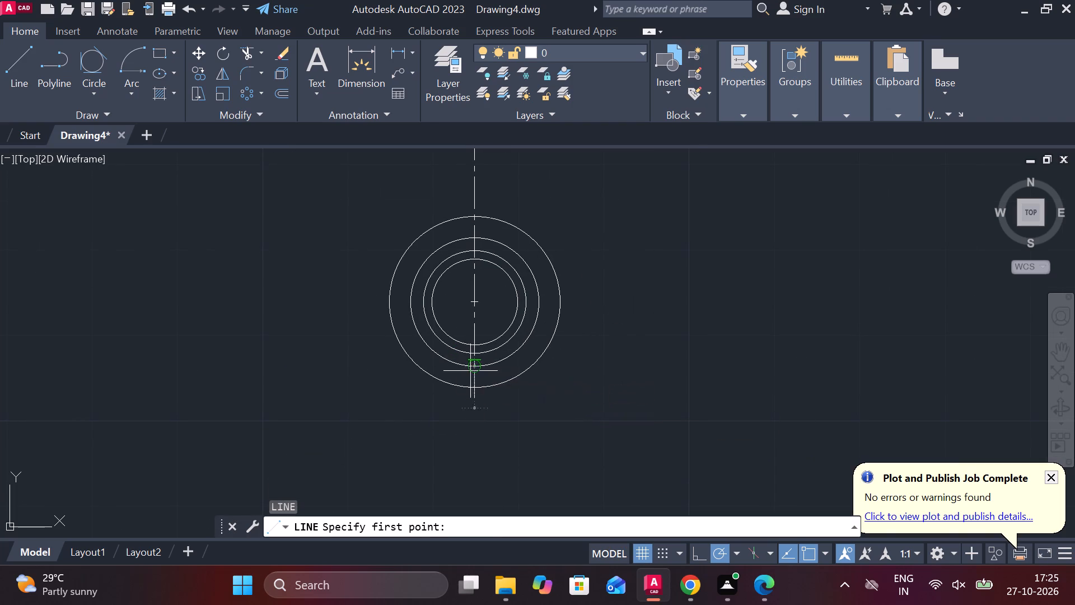
double_click(474, 386)
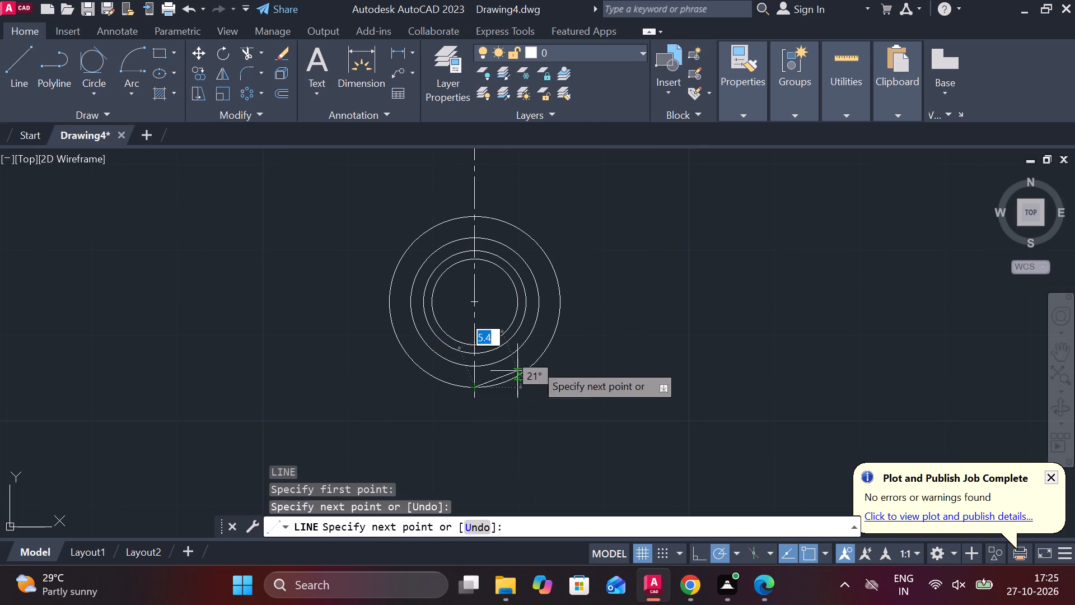
key(Escape)
Offset the short vertical line 1.5 mm to each side to form the slot's two edges.
scroll(474, 379, up, 2)
click(474, 381)
key(o)
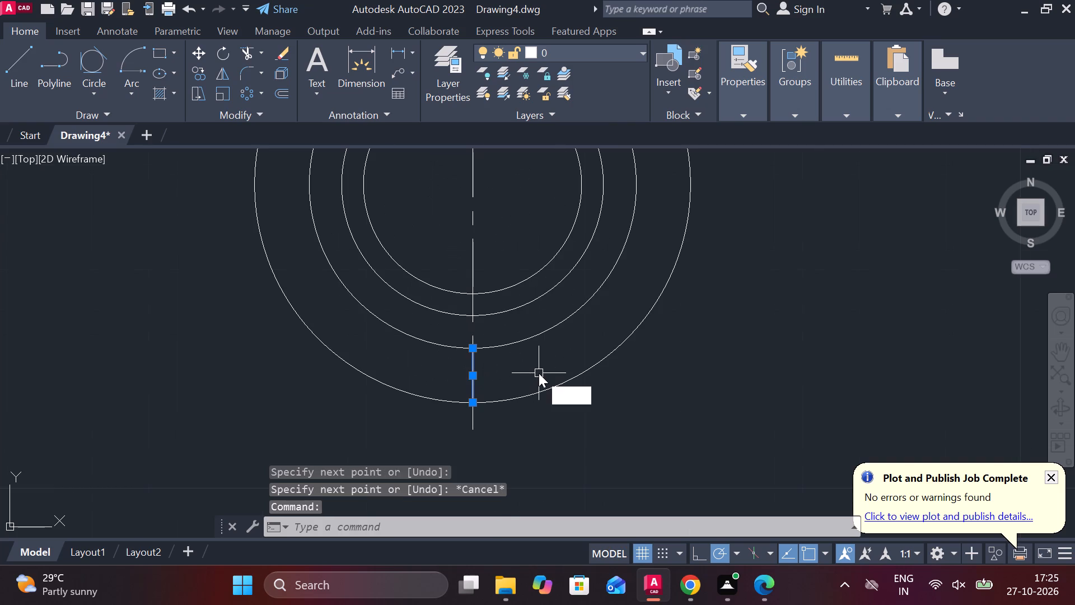
key(Return)
key(Return)
text(1.5)
key(shift+Return)
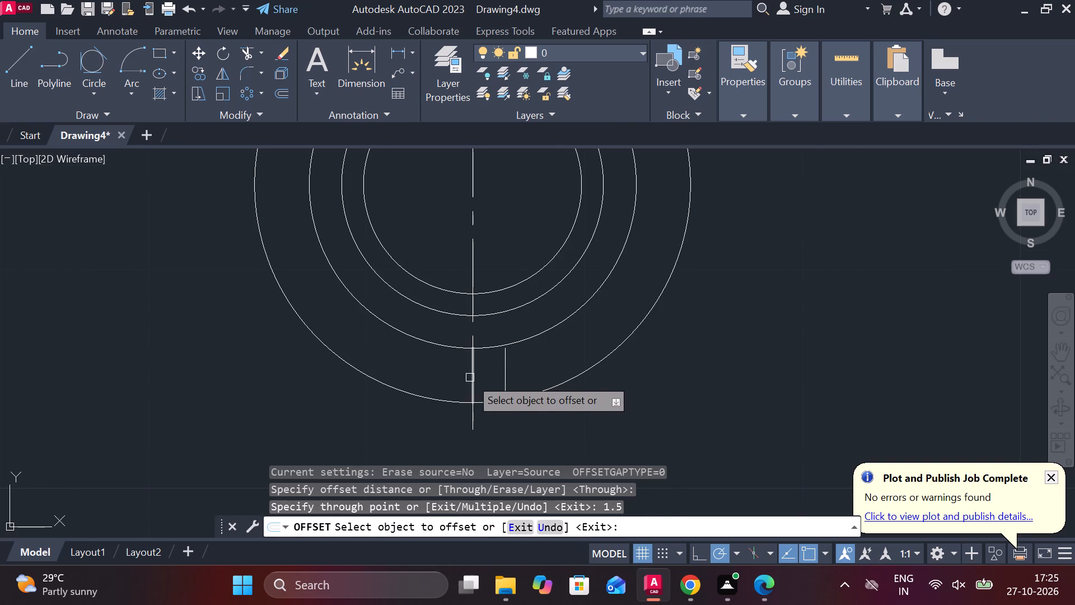
click(470, 378)
text(1.)
key(5)
key(Return)
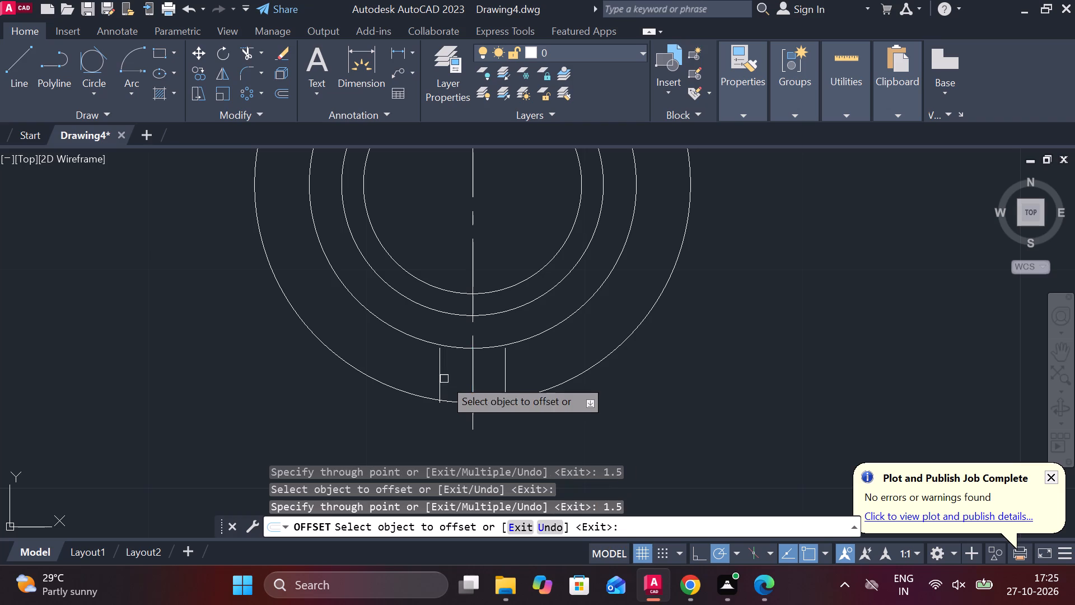
key(Escape)
Erase the short middle line between the two slot edges.
click(474, 371)
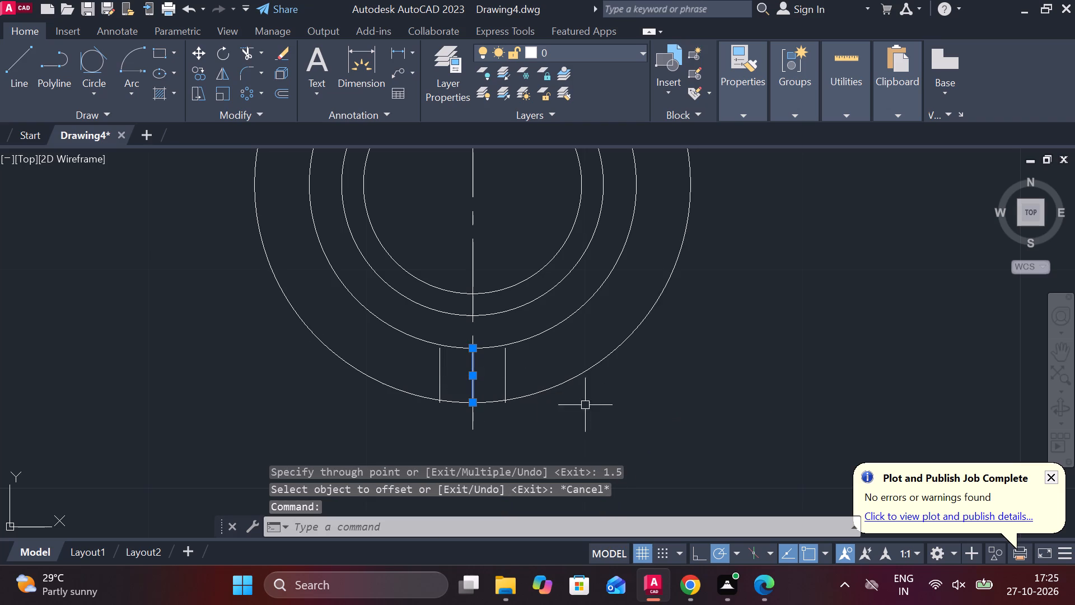
text(E)
key(space)
Extend the upper ends of both slot edges to the 15 mm circle.
text(EX)
key(space)
drag(419, 372, 457, 373)
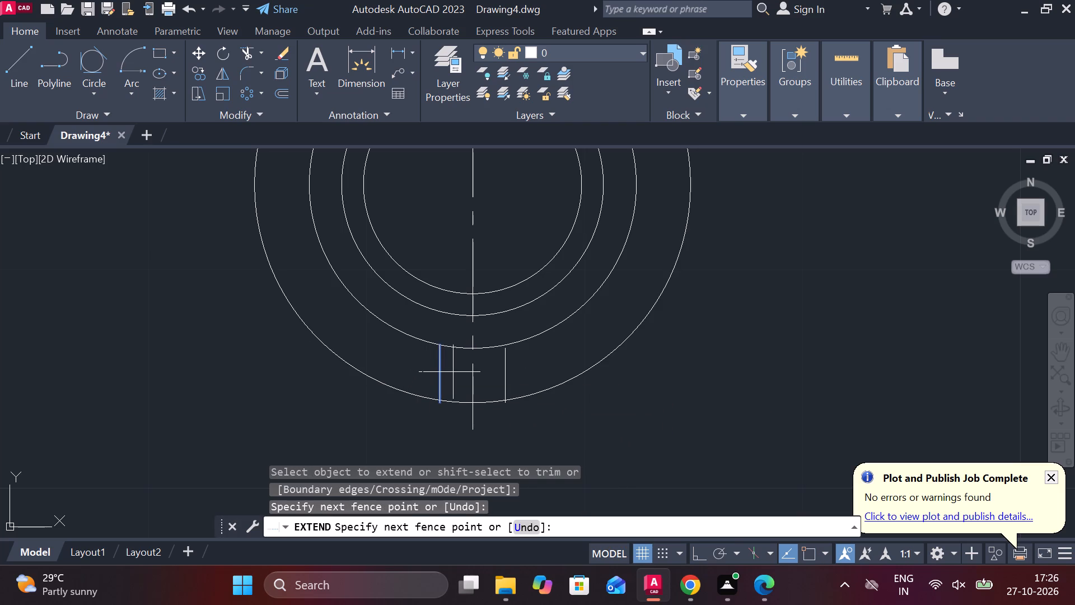
drag(457, 373, 530, 382)
click(507, 366)
key(Escape)
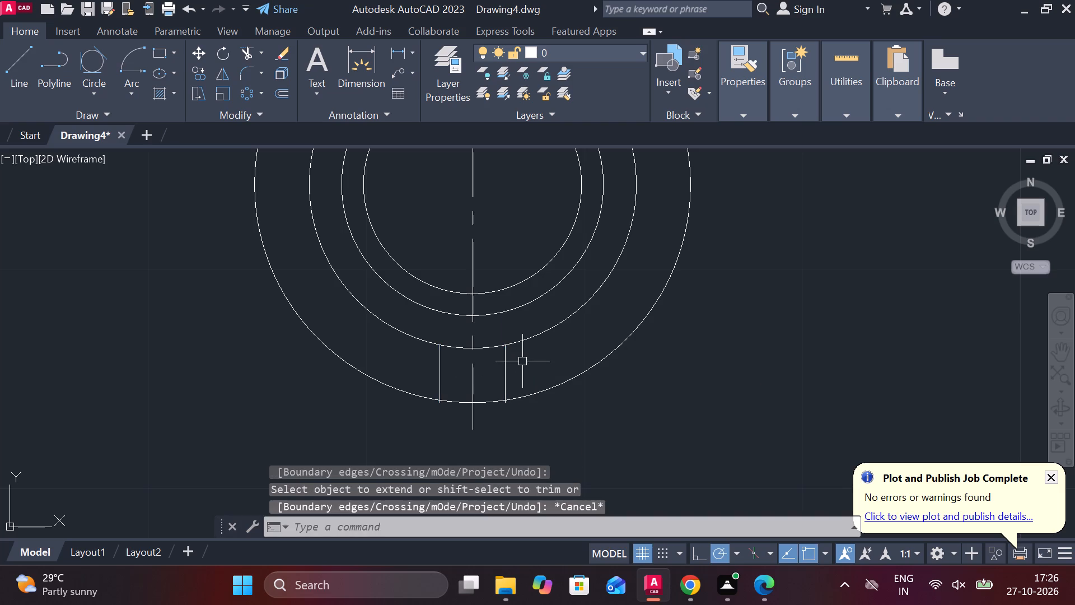
Trim the lower ends of both slot edges where they overshoot the 20 mm circle.
scroll(502, 442, up, 2)
key(Escape)
text(TR)
key(space)
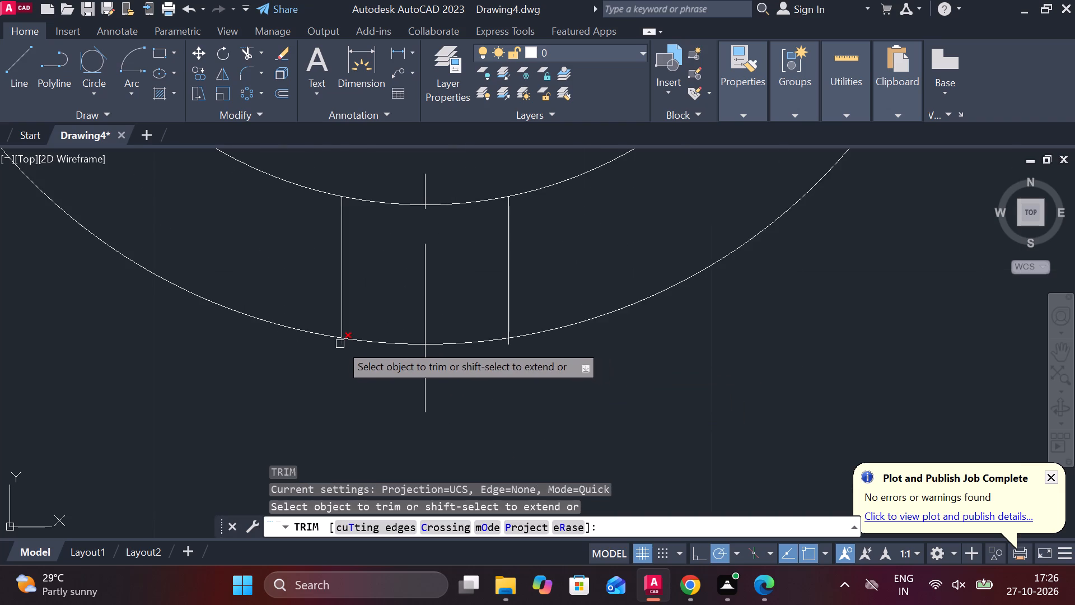
click(340, 344)
click(511, 348)
scroll(542, 363, down, 2)
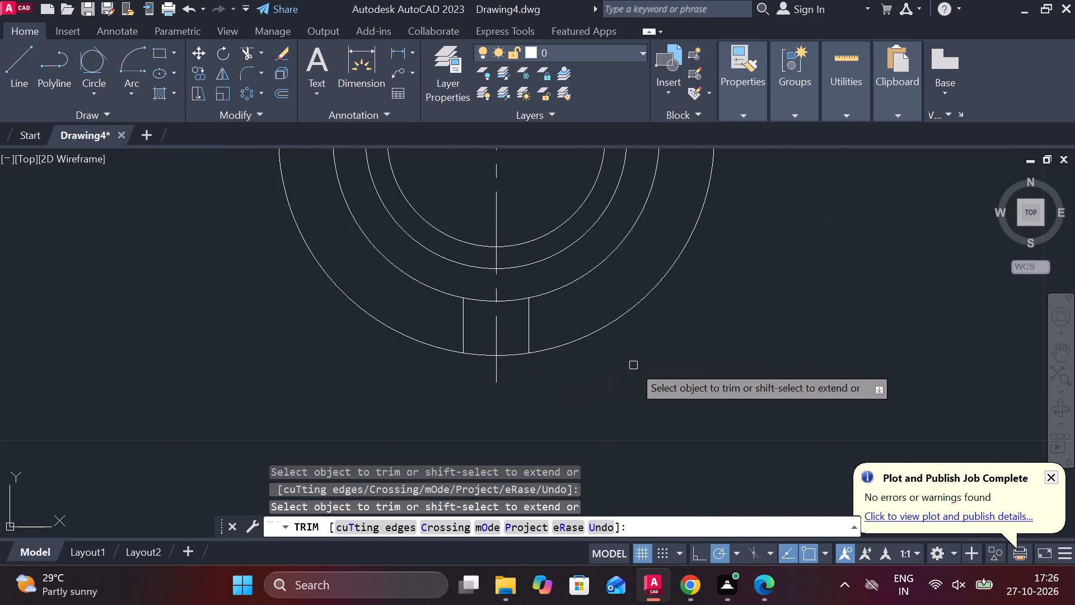
scroll(633, 365, down, 2)
middle_drag(628, 355, 591, 381)
key(Escape)
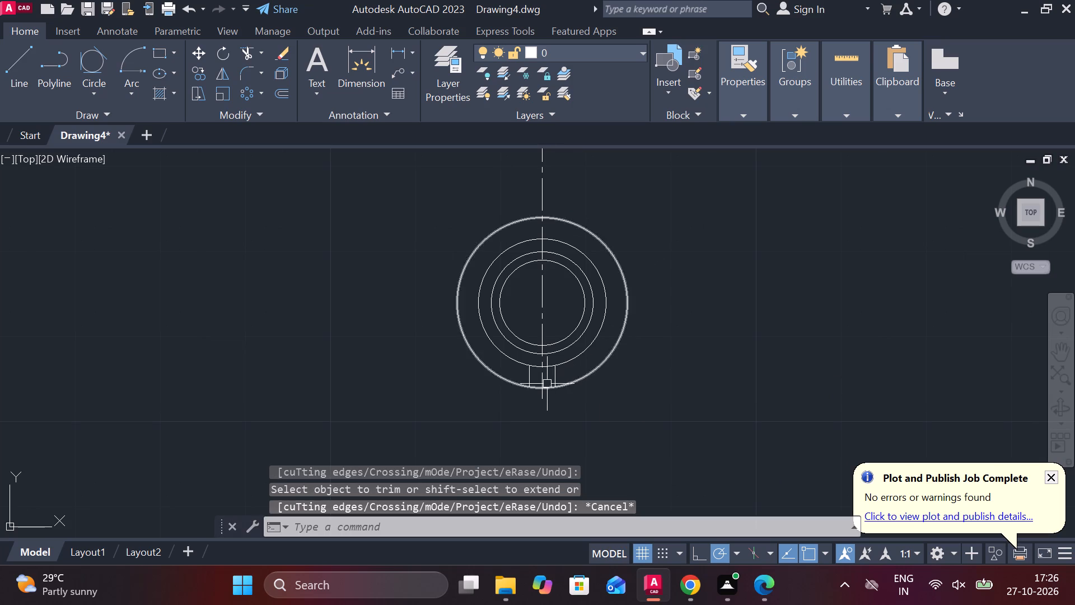
Mirror both slot edges about the horizontal line through the circles' centre, keeping the originals.
click(553, 379)
click(532, 377)
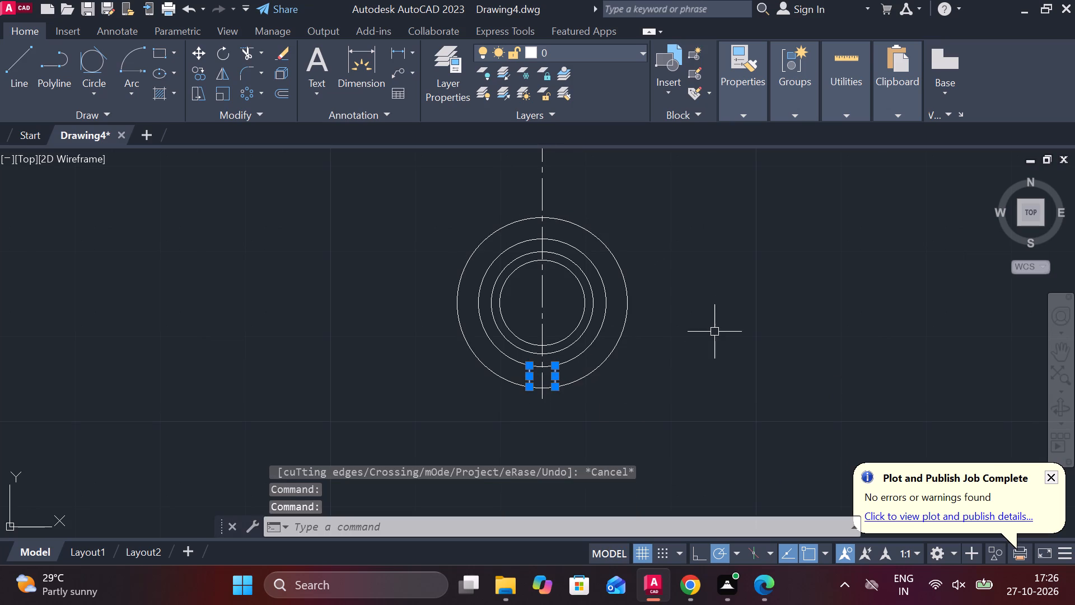
text(MI)
key(Return)
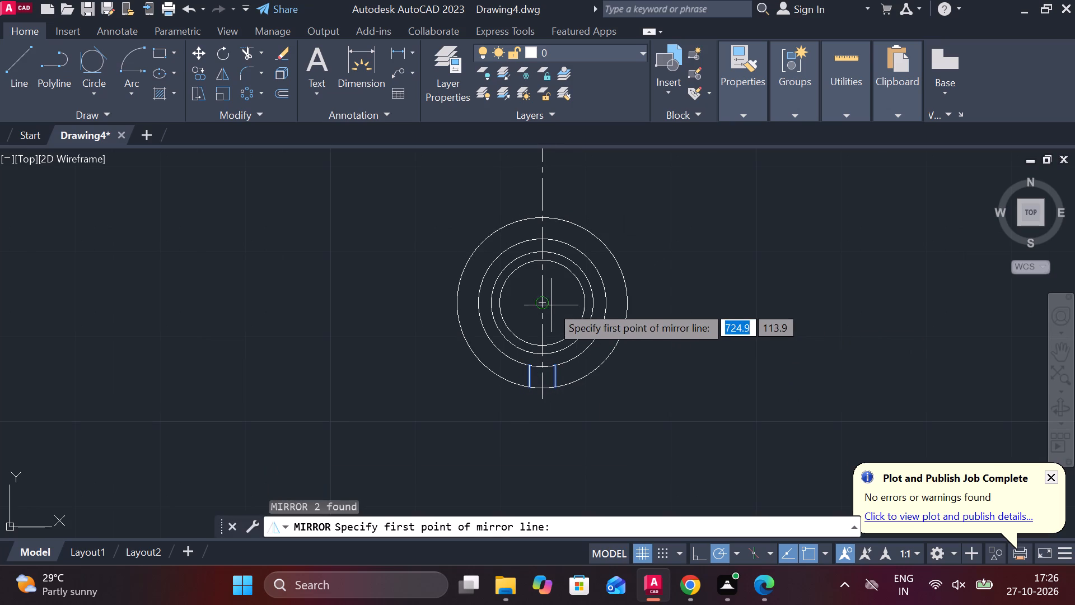
click(546, 304)
click(627, 300)
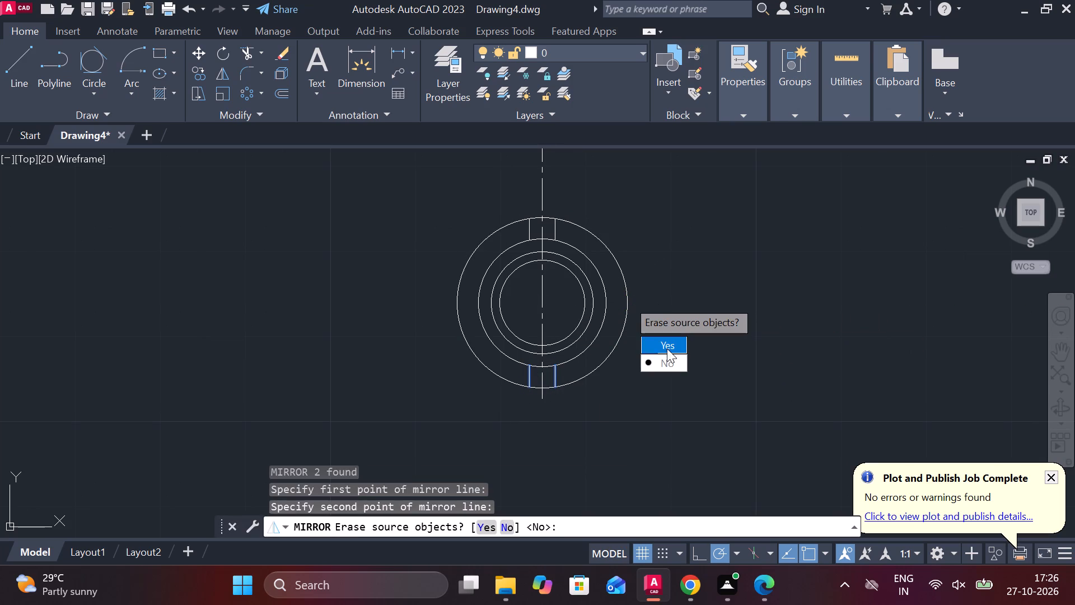
drag(670, 359, 627, 300)
scroll(707, 292, down, 2)
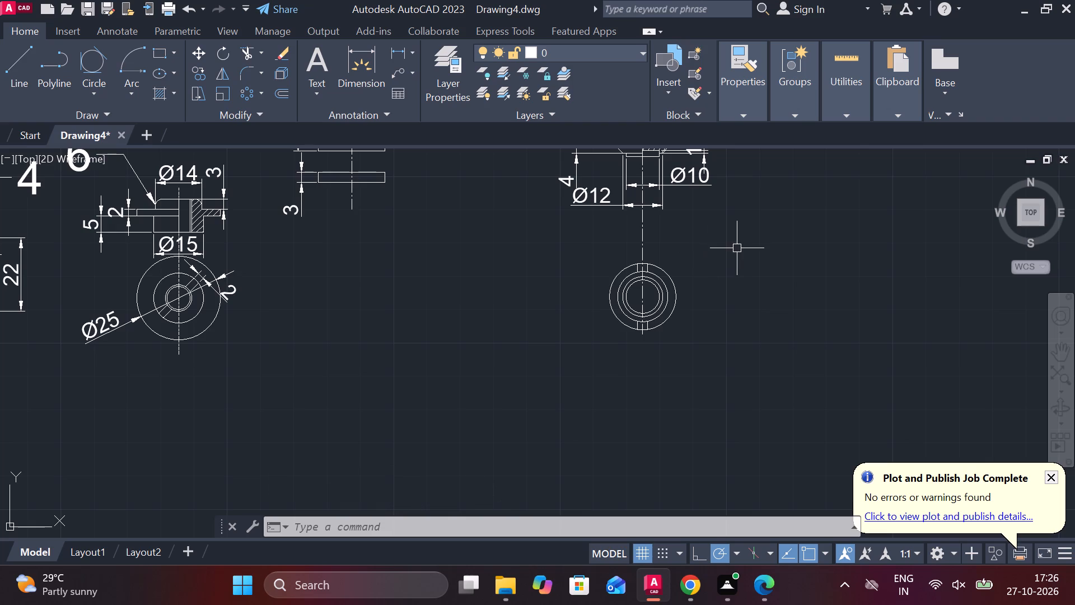
Move the complete circular view straight up along the centre line, closer to the Ø12 dimension.
middle_drag(740, 248, 712, 292)
middle_drag(639, 354, 618, 354)
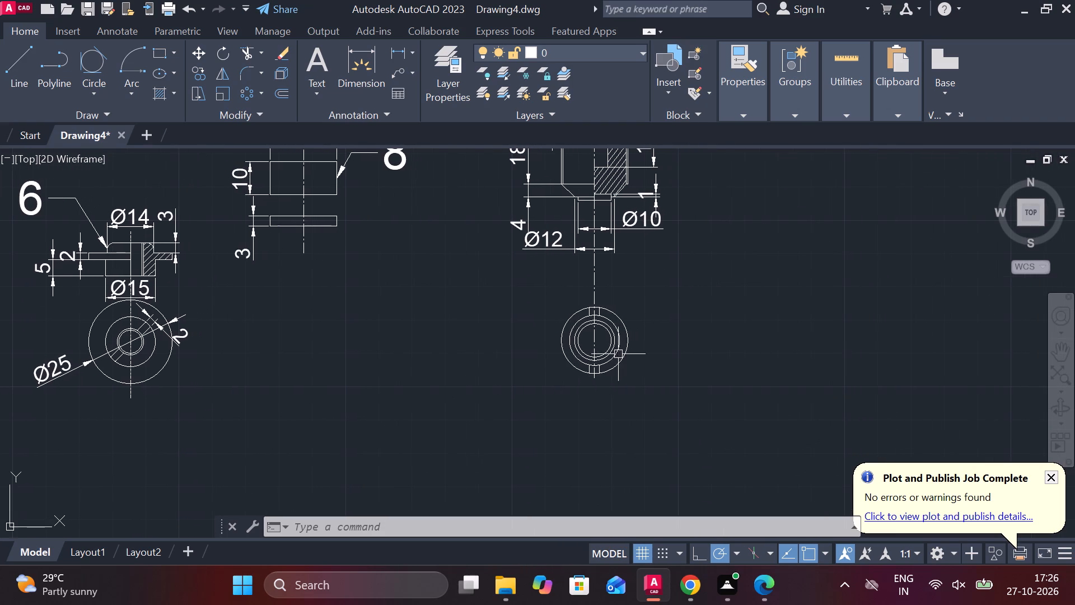
click(548, 300)
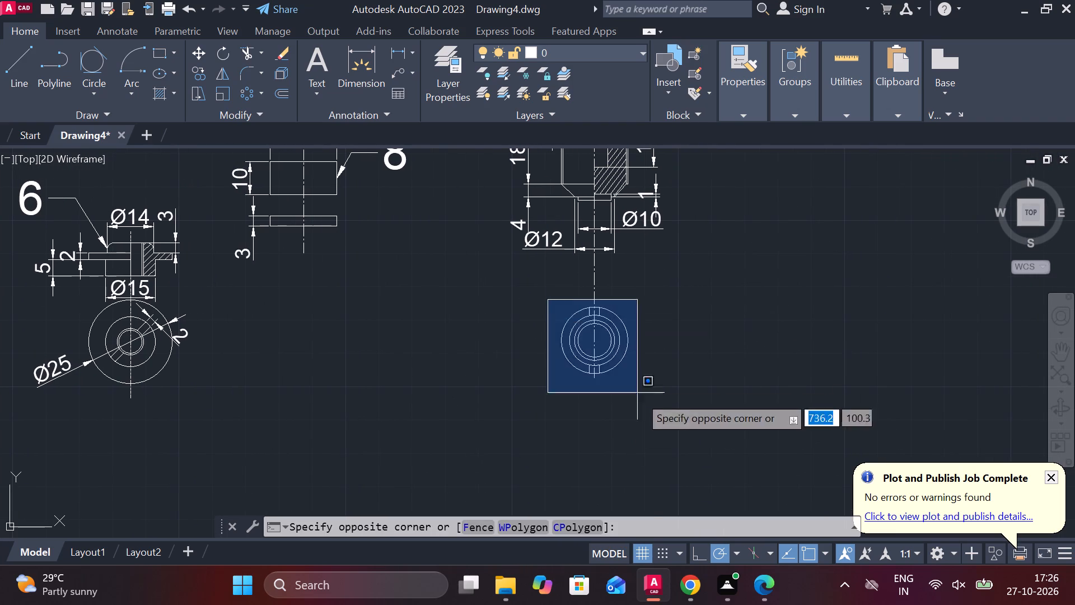
click(662, 406)
key(m)
key(Return)
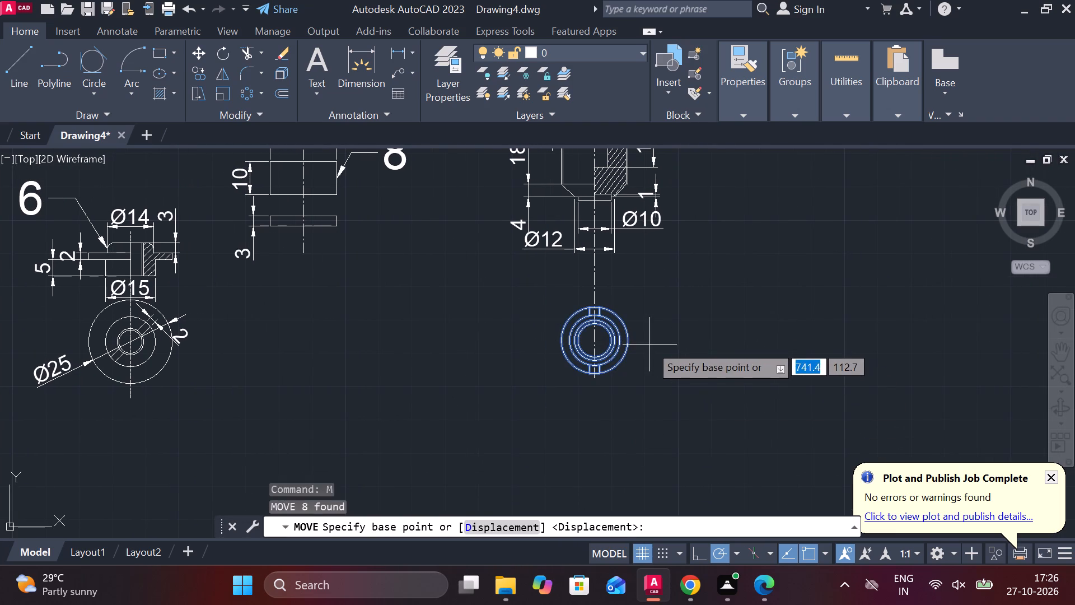
click(592, 341)
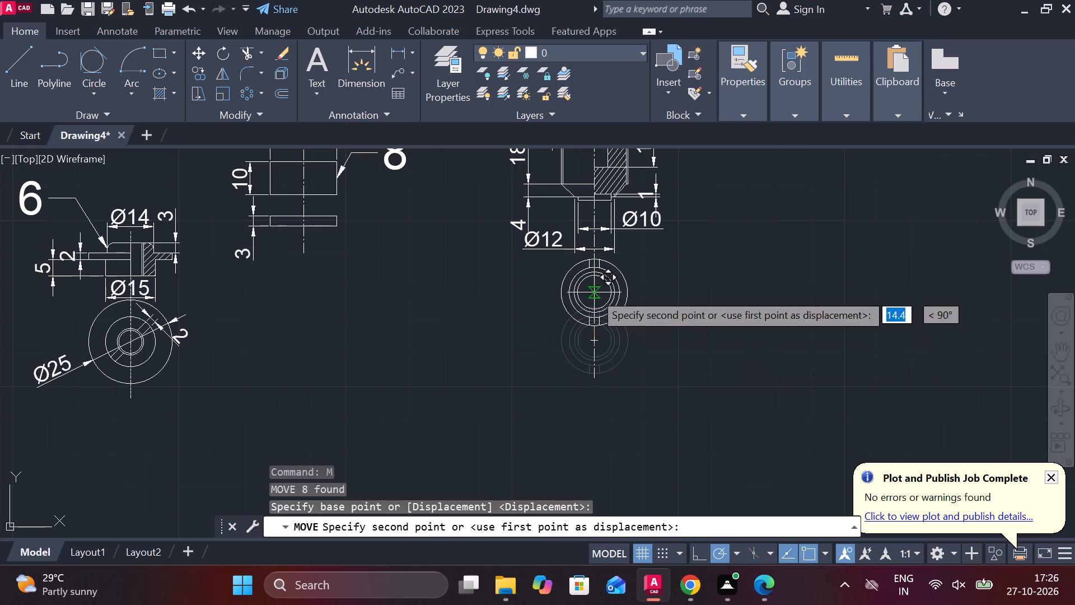
click(594, 297)
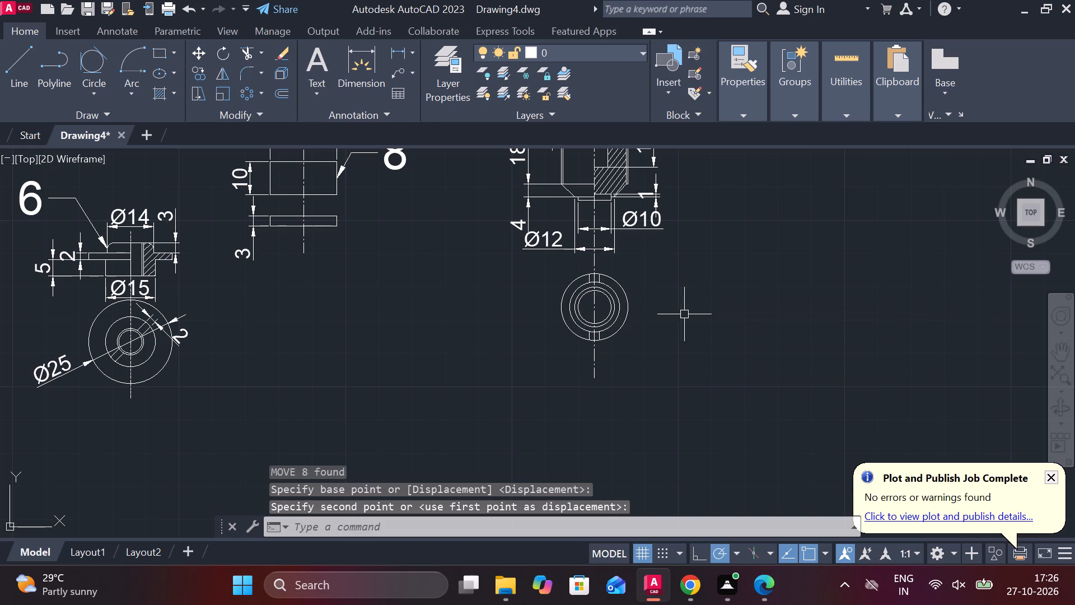
key(Escape)
Add a linear dimension for the lower slot's width, placed just below the 20 mm circle.
click(389, 53)
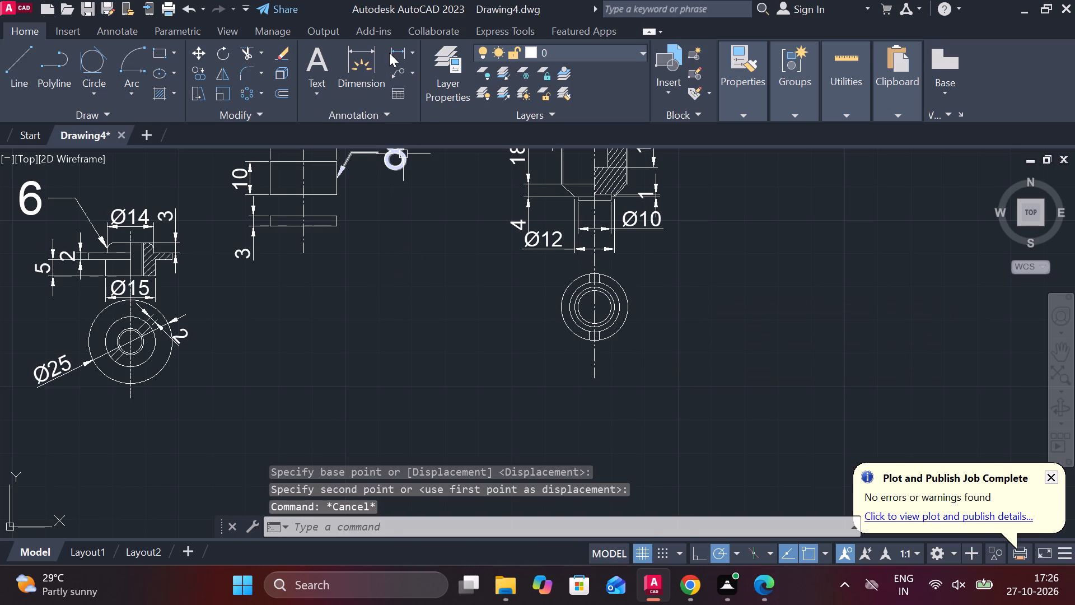
scroll(557, 328, up, 2)
click(636, 360)
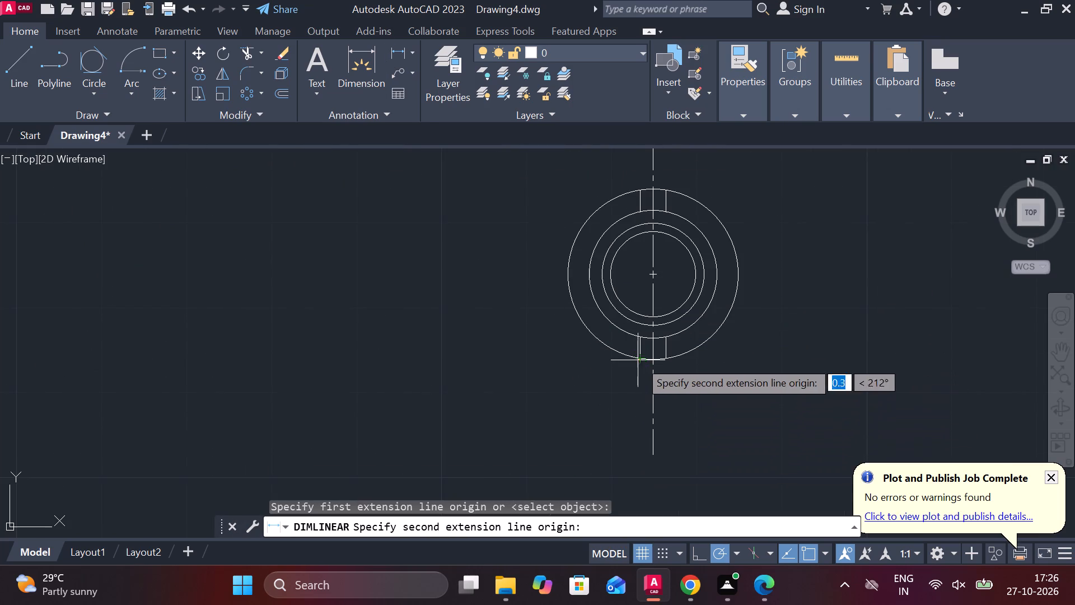
click(674, 360)
click(663, 395)
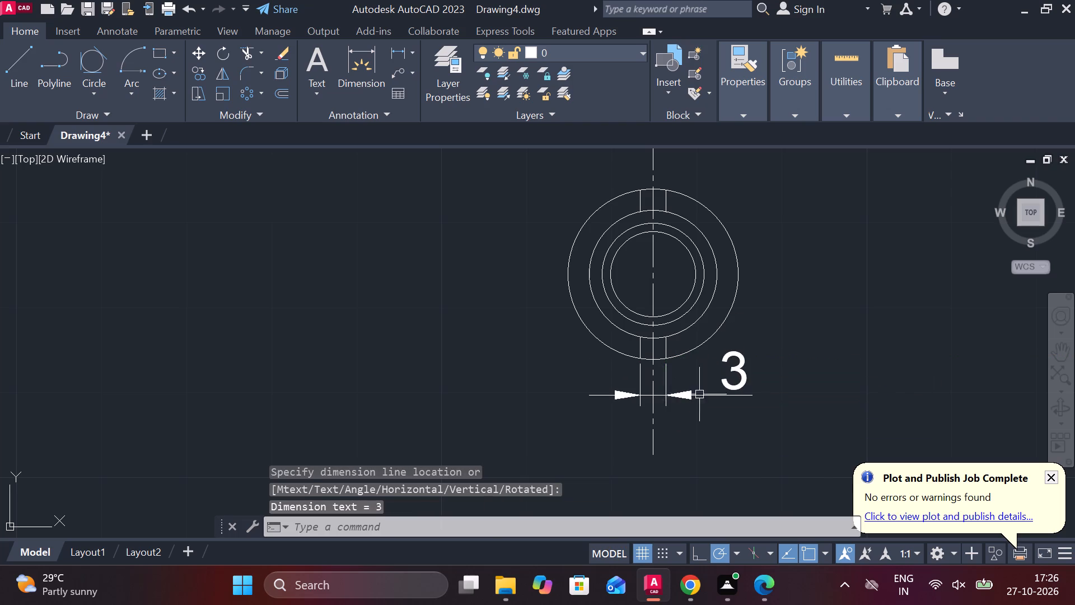
Add a multileader numbered 2, text height 10, pointing to the upper right corner of the tapered part's half-section.
scroll(770, 366, down, 3)
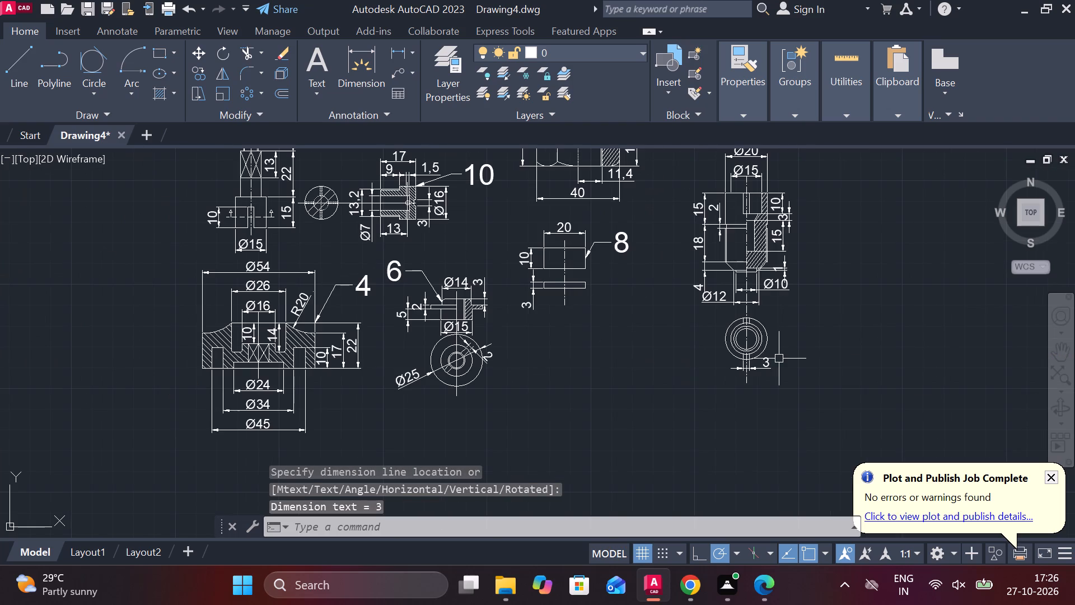
middle_drag(796, 355, 642, 379)
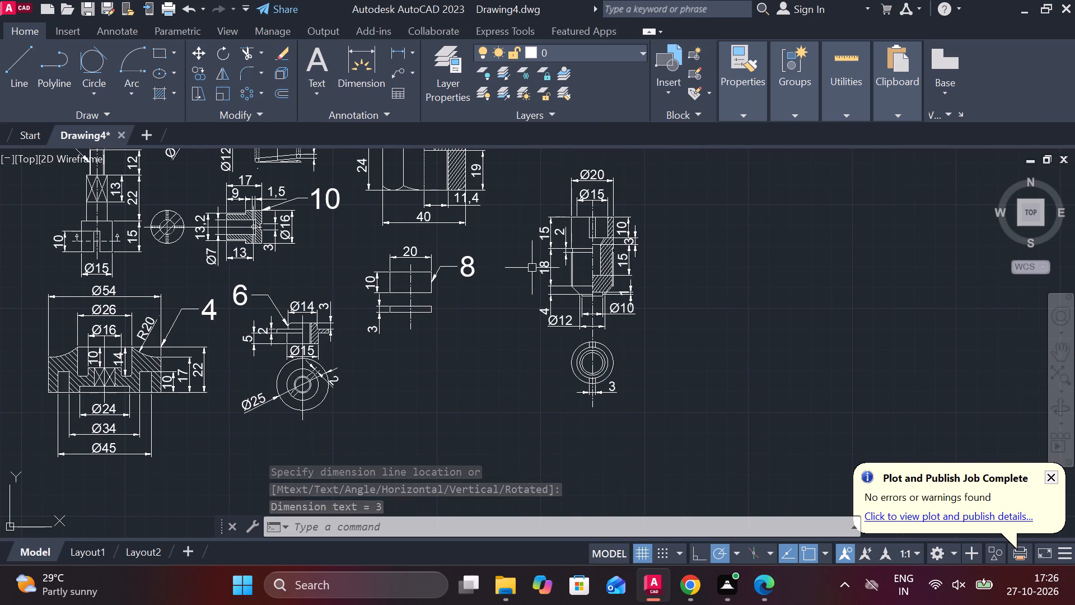
click(388, 77)
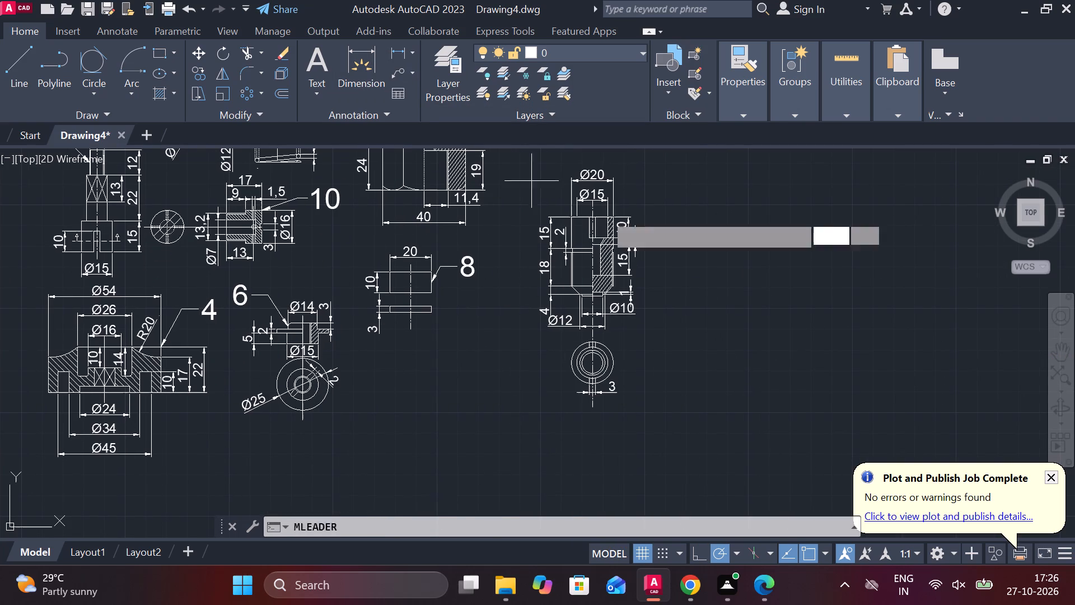
scroll(630, 209, up, 1)
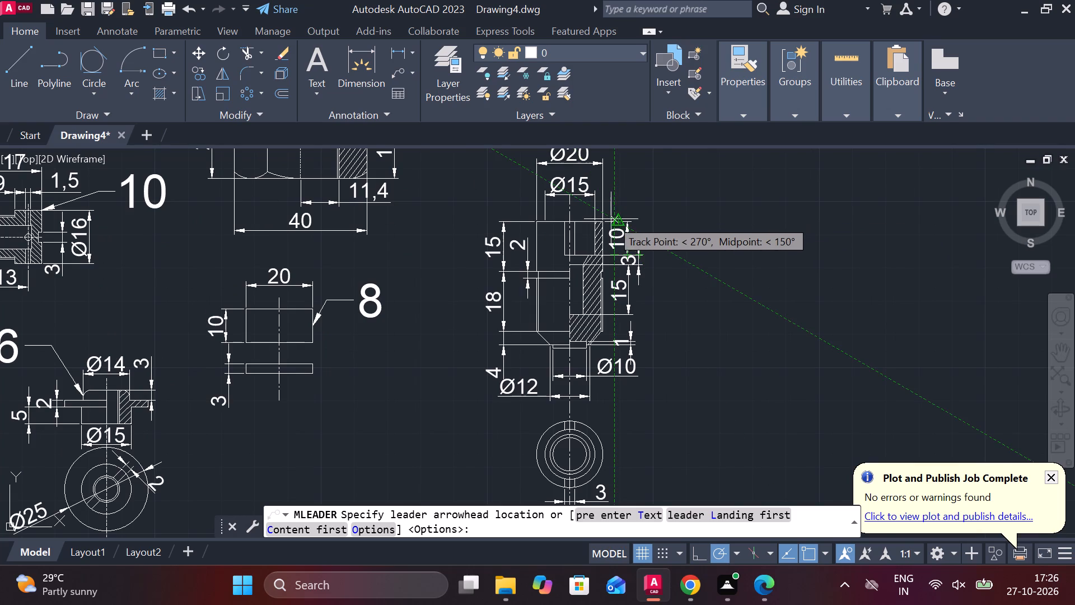
scroll(611, 219, up, 2)
click(588, 224)
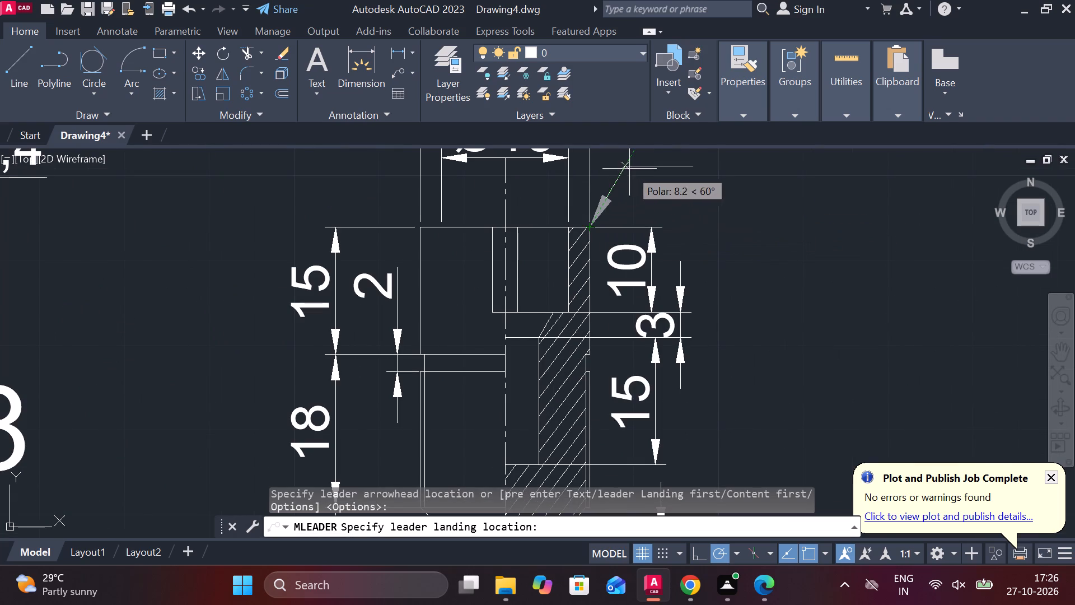
click(660, 159)
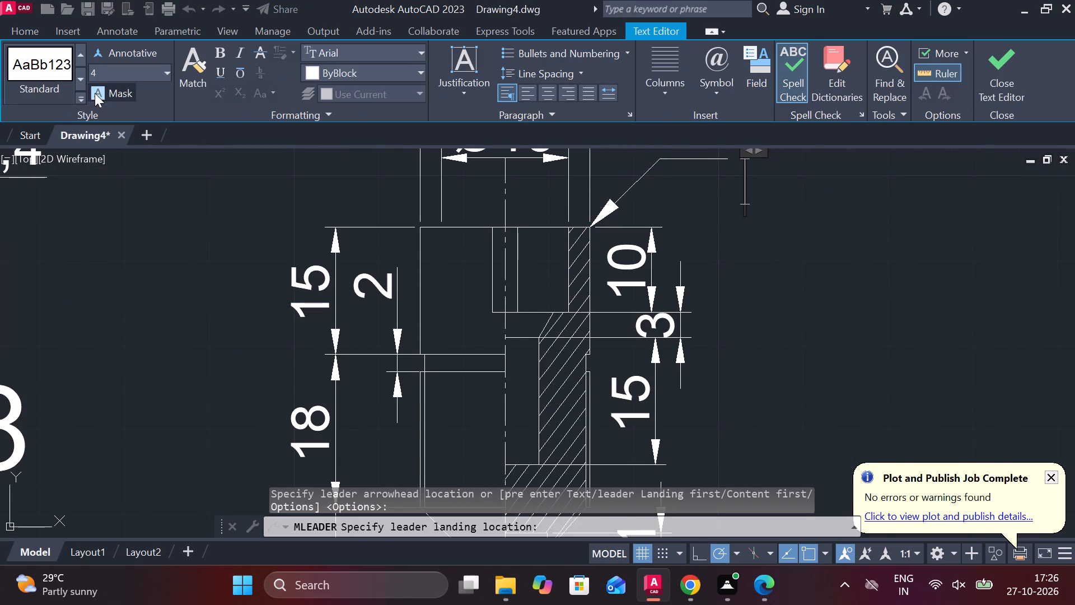
click(107, 69)
text(10)
key(Return)
key(2)
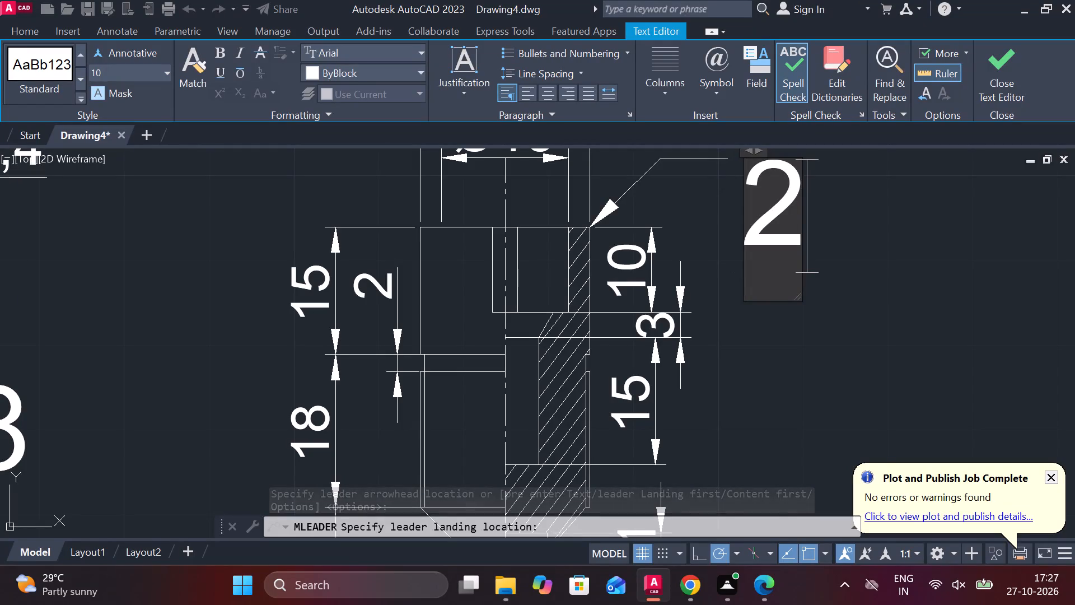
click(994, 70)
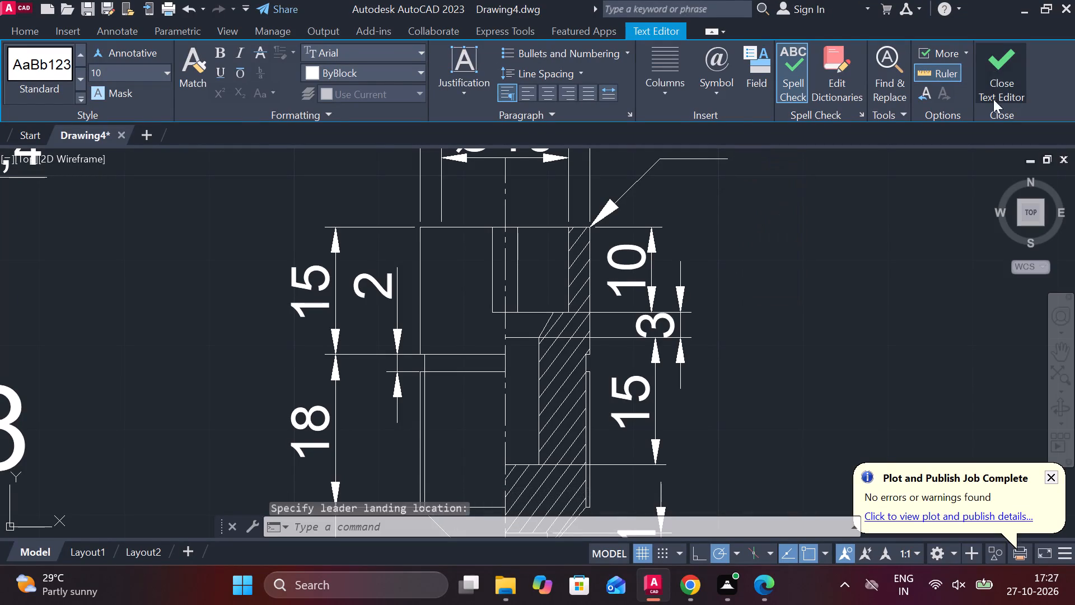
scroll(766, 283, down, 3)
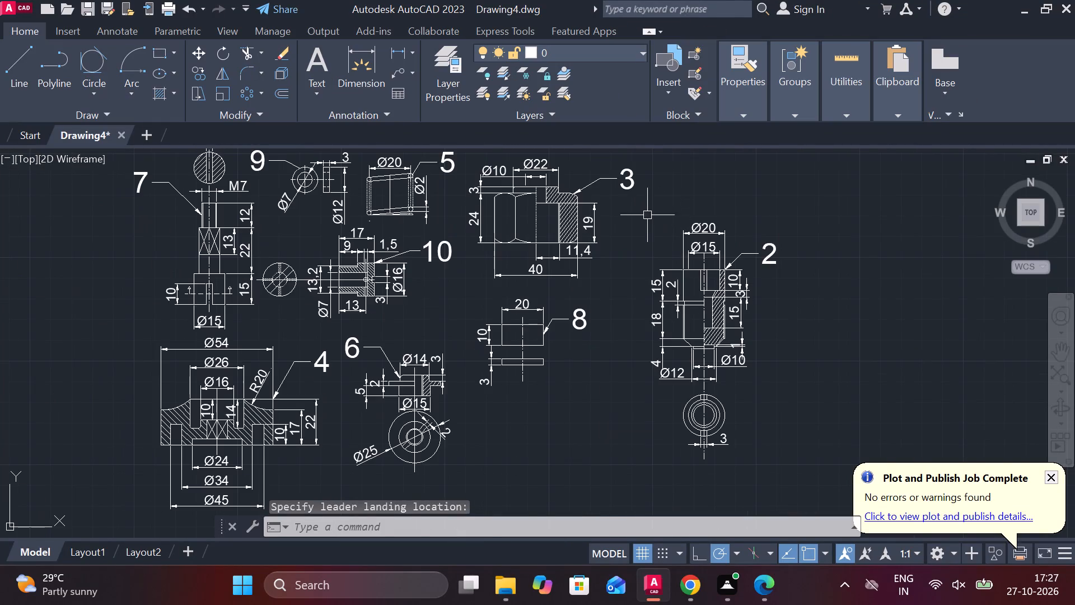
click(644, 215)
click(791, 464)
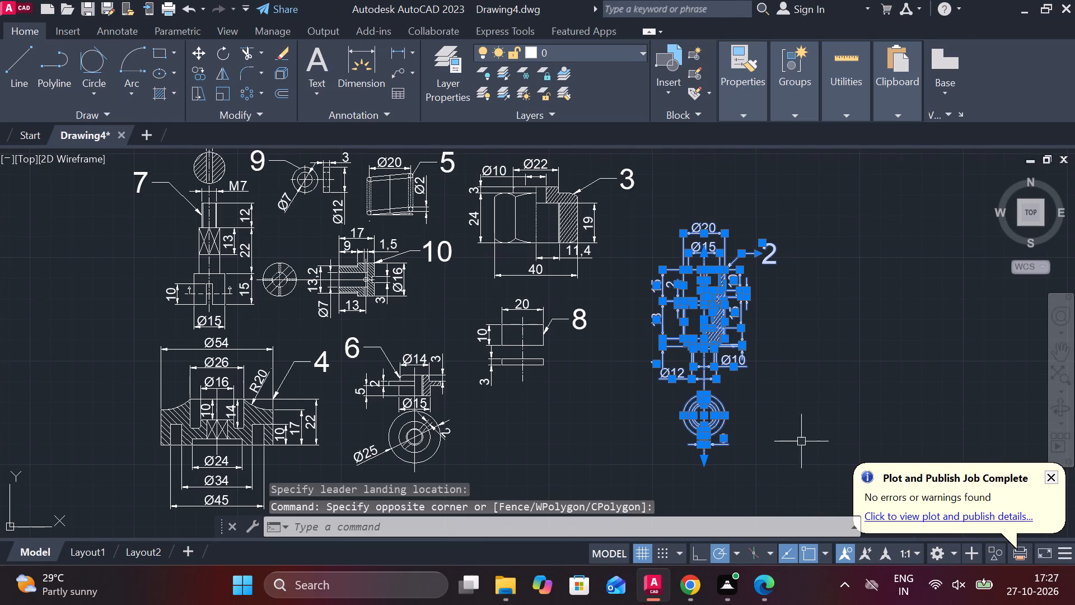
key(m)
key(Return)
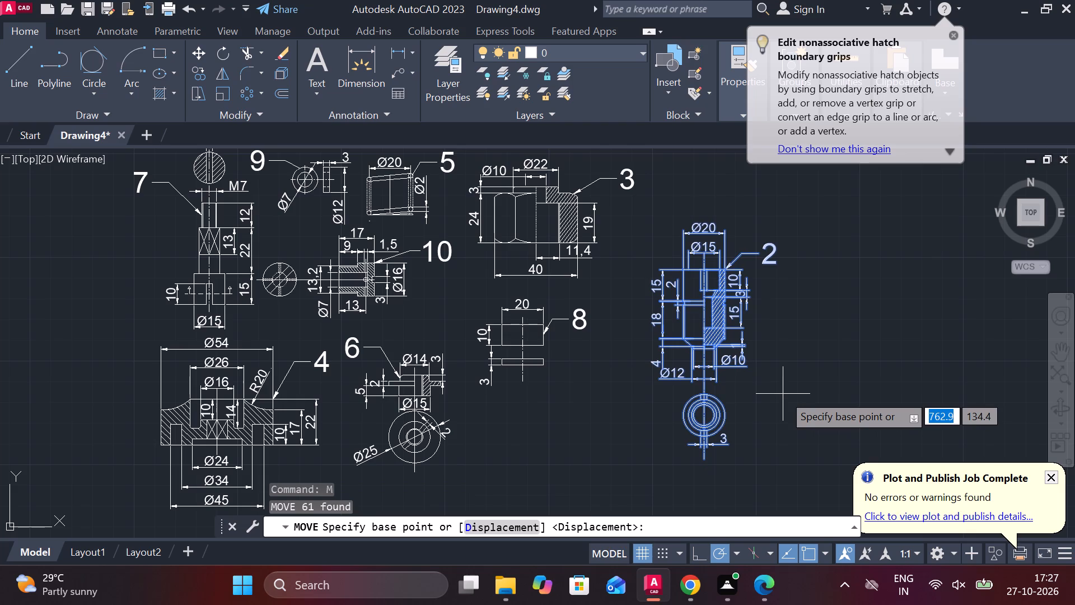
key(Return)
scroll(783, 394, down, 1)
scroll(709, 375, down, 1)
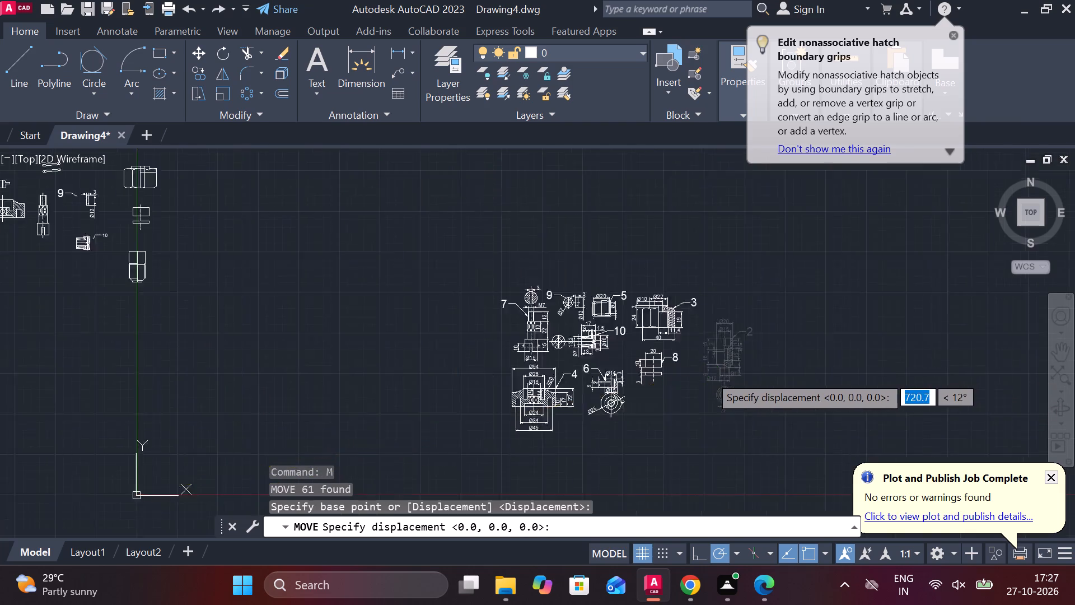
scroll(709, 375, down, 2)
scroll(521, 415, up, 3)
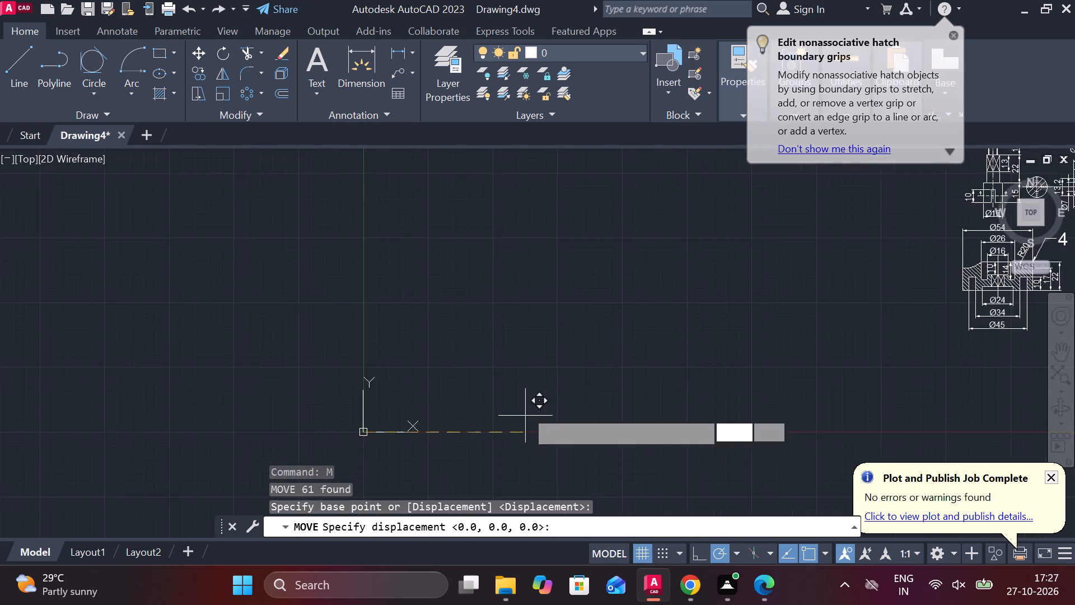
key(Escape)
Move all of part 2's views, dimensions and number up and closer to part 3, placing them alongside it.
click(759, 453)
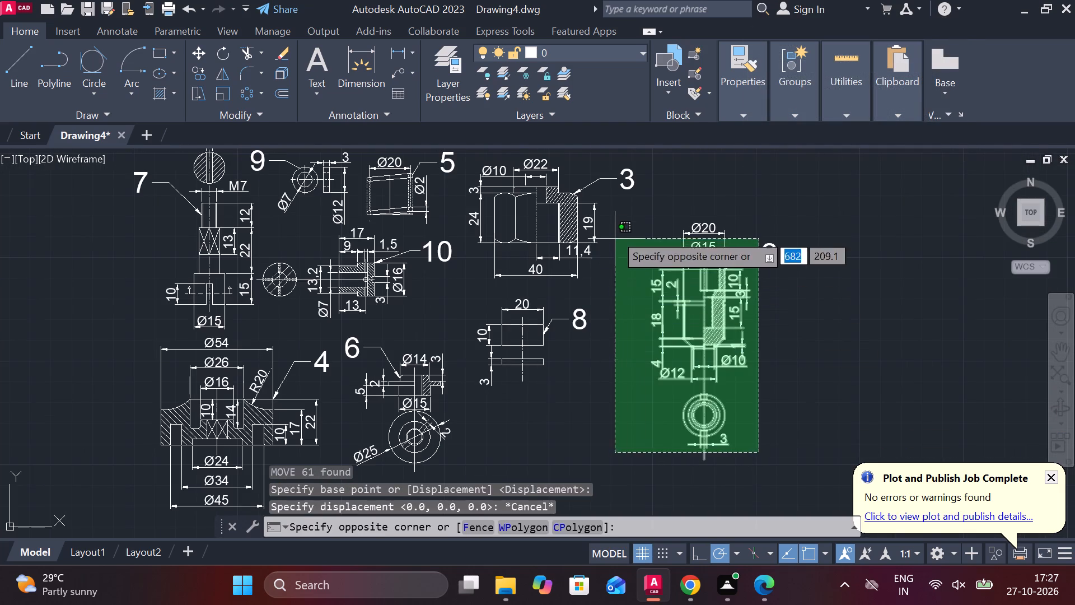
click(642, 229)
click(770, 265)
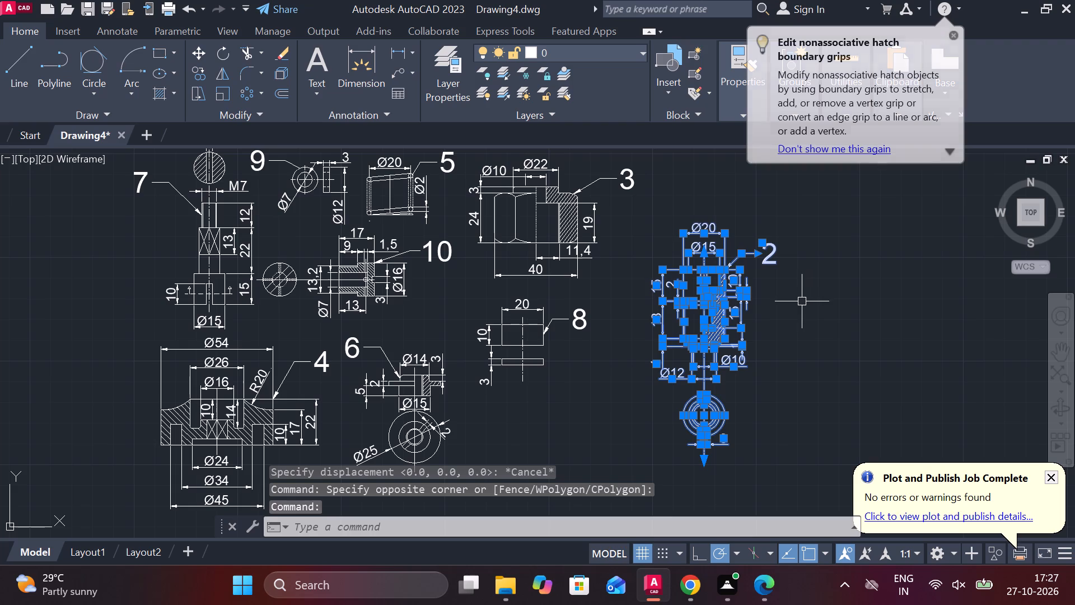
key(m)
key(Return)
click(832, 295)
scroll(831, 281, down, 1)
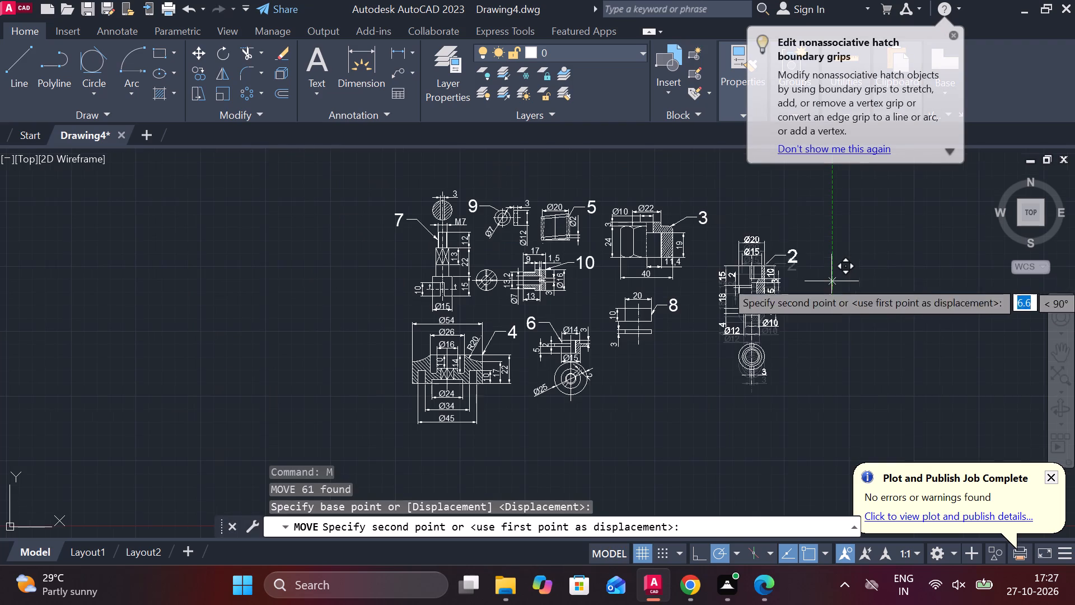
click(811, 250)
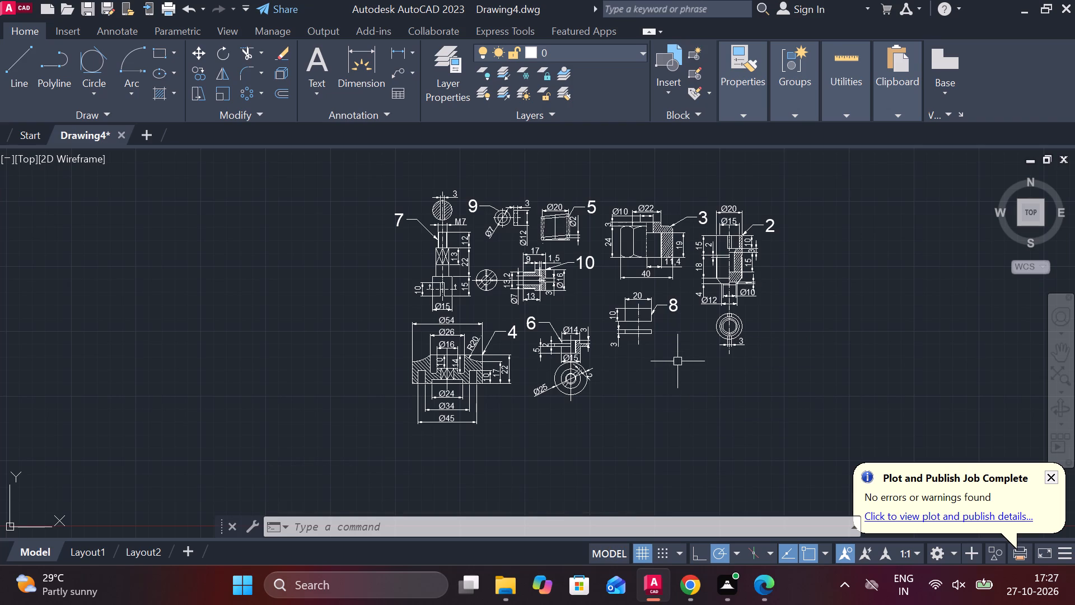
Draw a rectangle 20 mm wide and 26 mm high with lines in the empty area to the right of part 2.
middle_drag(640, 398, 403, 313)
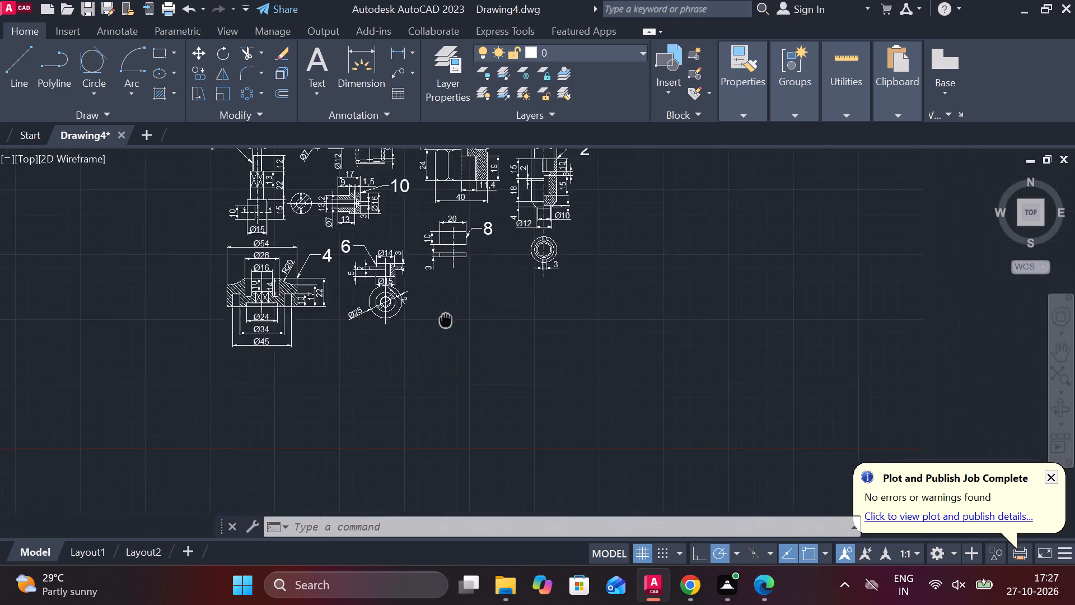
middle_drag(403, 313, 362, 313)
middle_drag(487, 364, 221, 493)
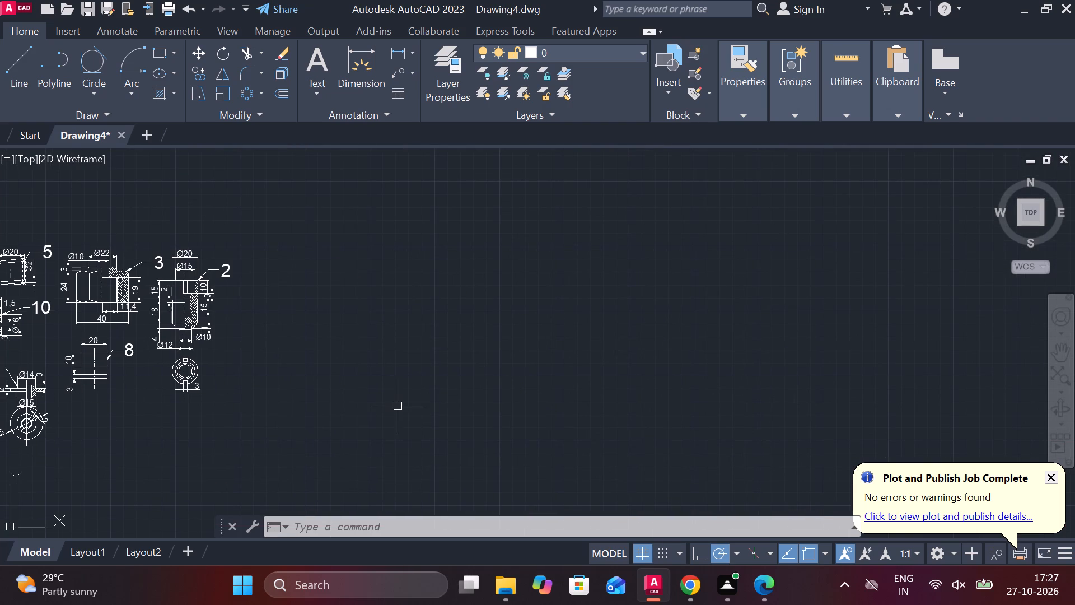
key(l)
key(Return)
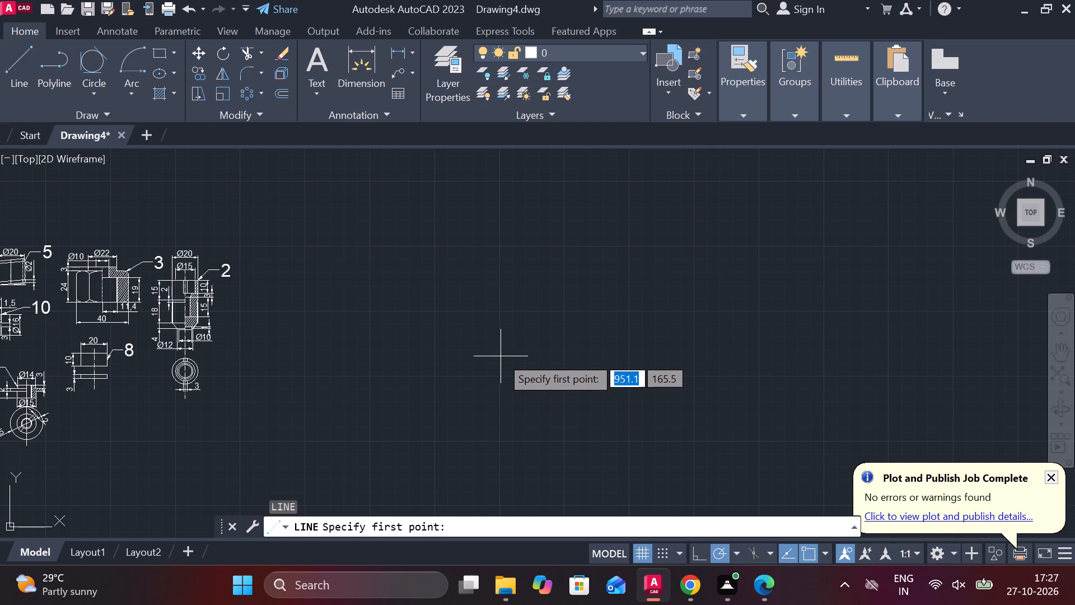
click(501, 274)
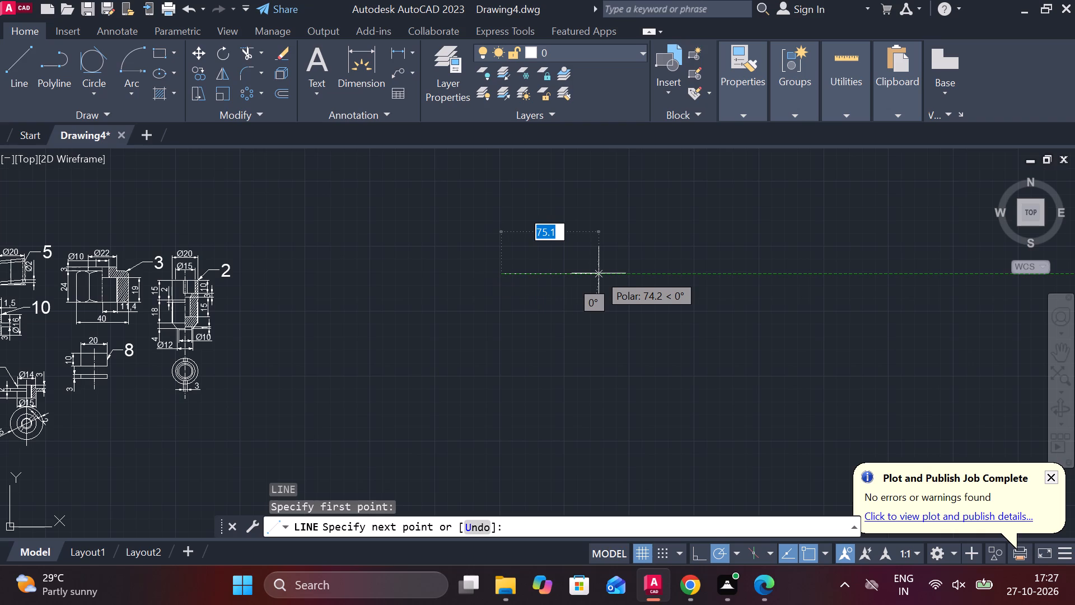
key(2)
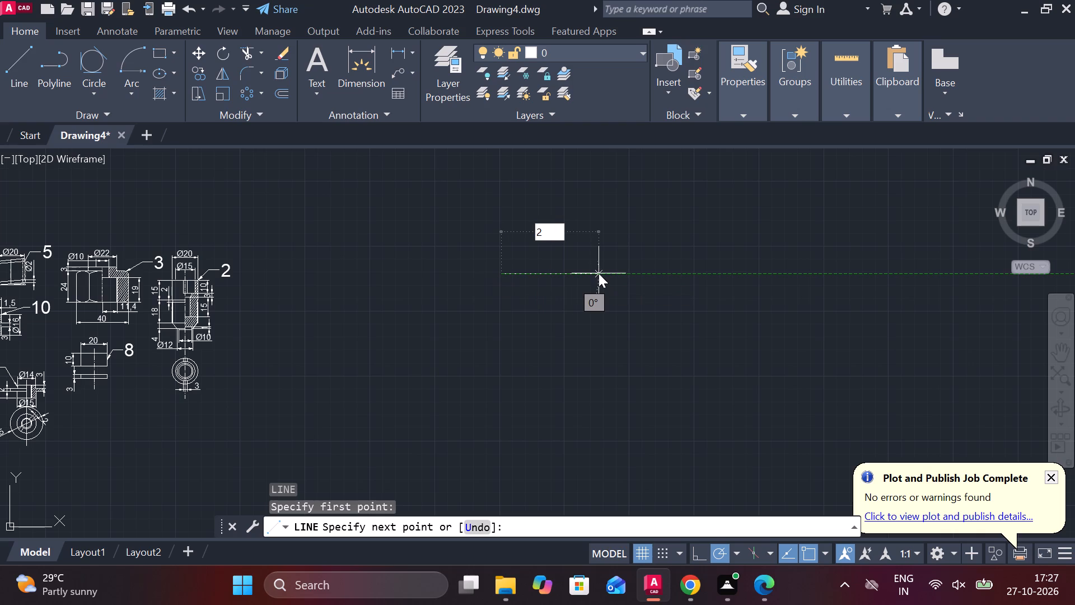
key(0)
key(Return)
scroll(553, 277, up, 2)
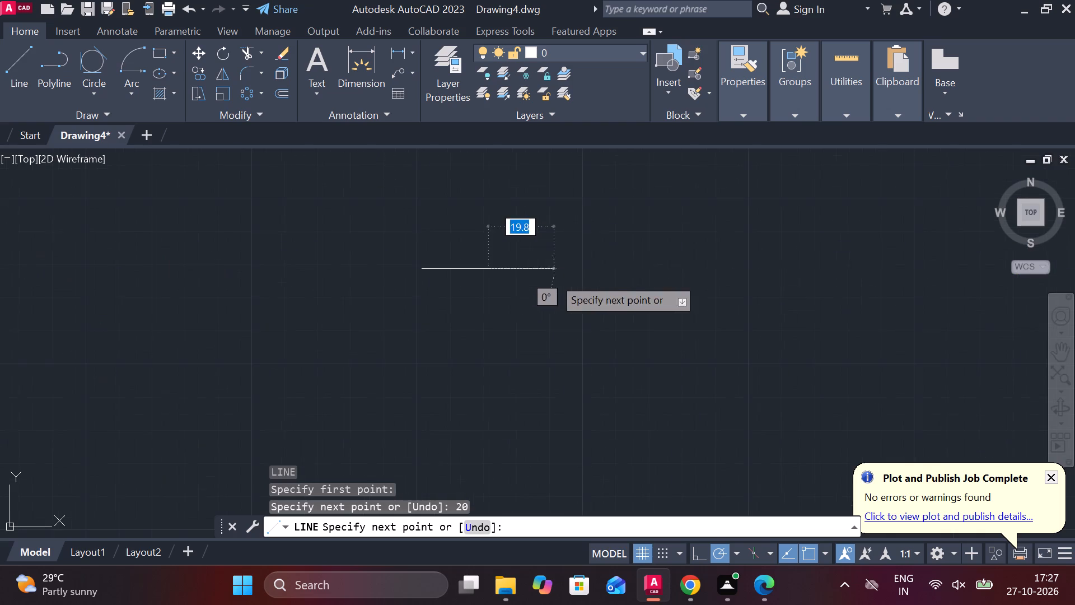
scroll(529, 273, up, 1)
middle_click(448, 281)
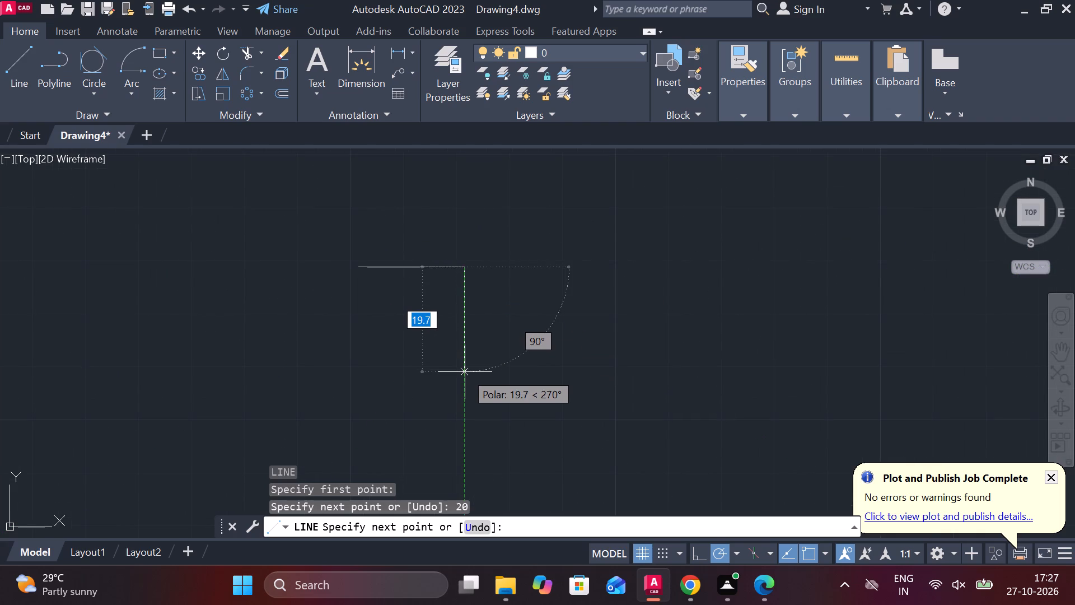
text(26)
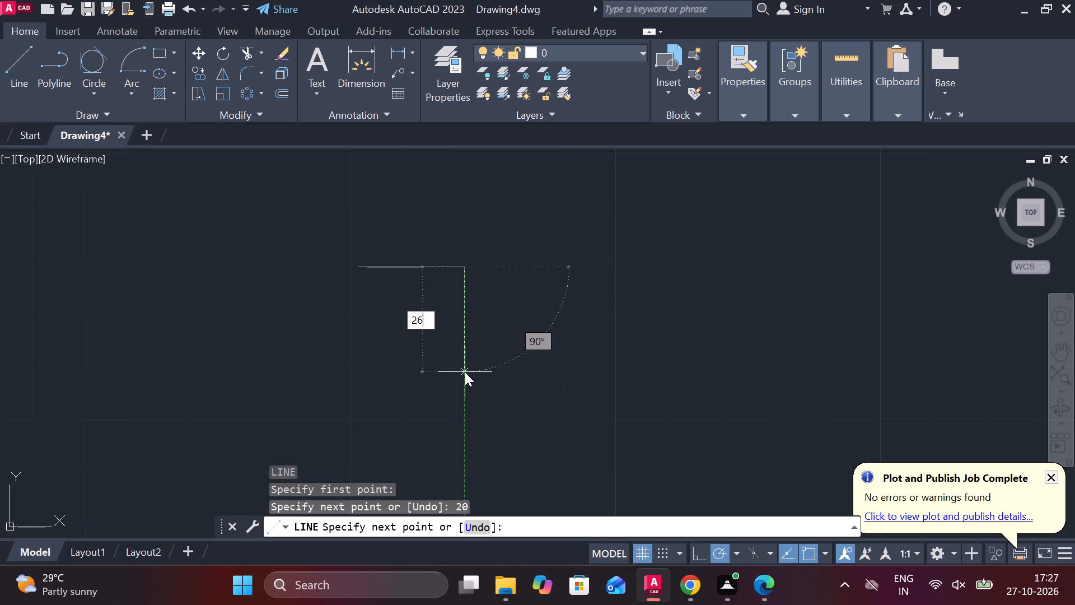
key(Return)
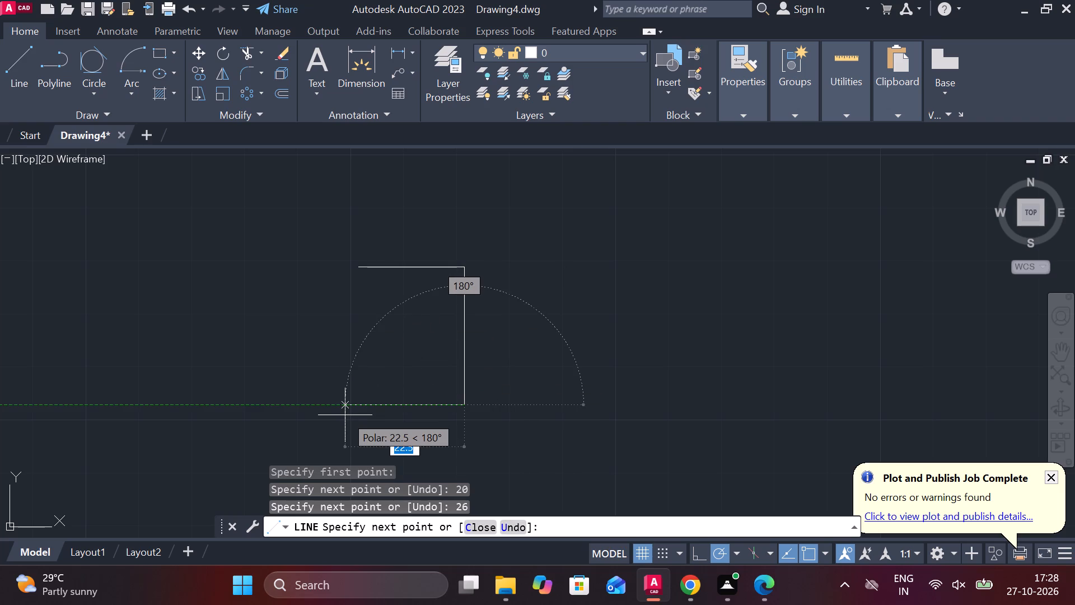
text(20)
key(Return)
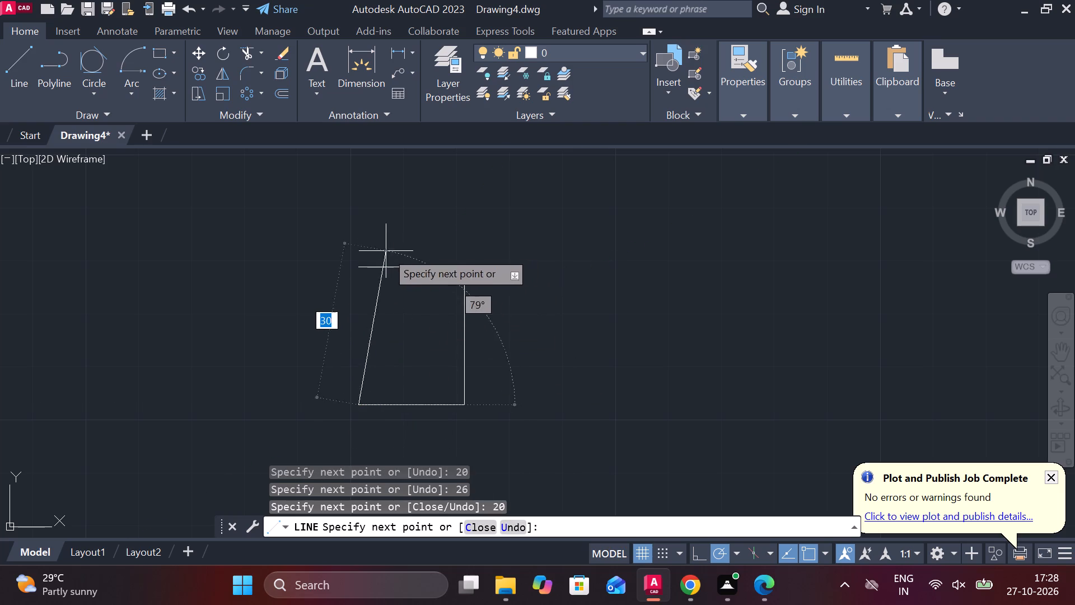
click(361, 263)
key(Escape)
Start a new line for the view based on the 20 by 26 mm rectangle.
middle_drag(429, 283, 437, 258)
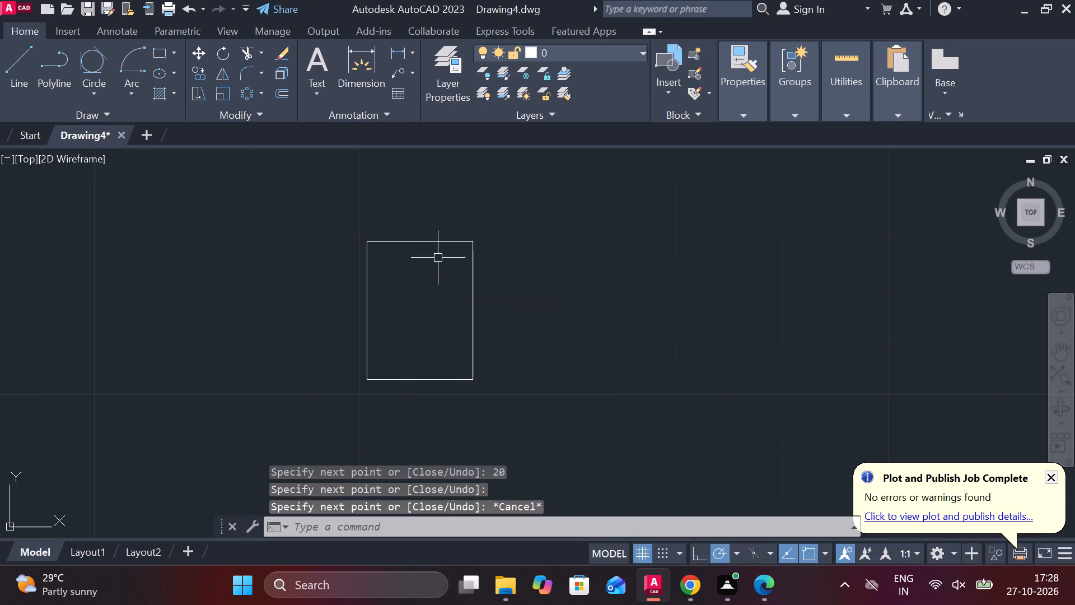
key(l)
key(Return)
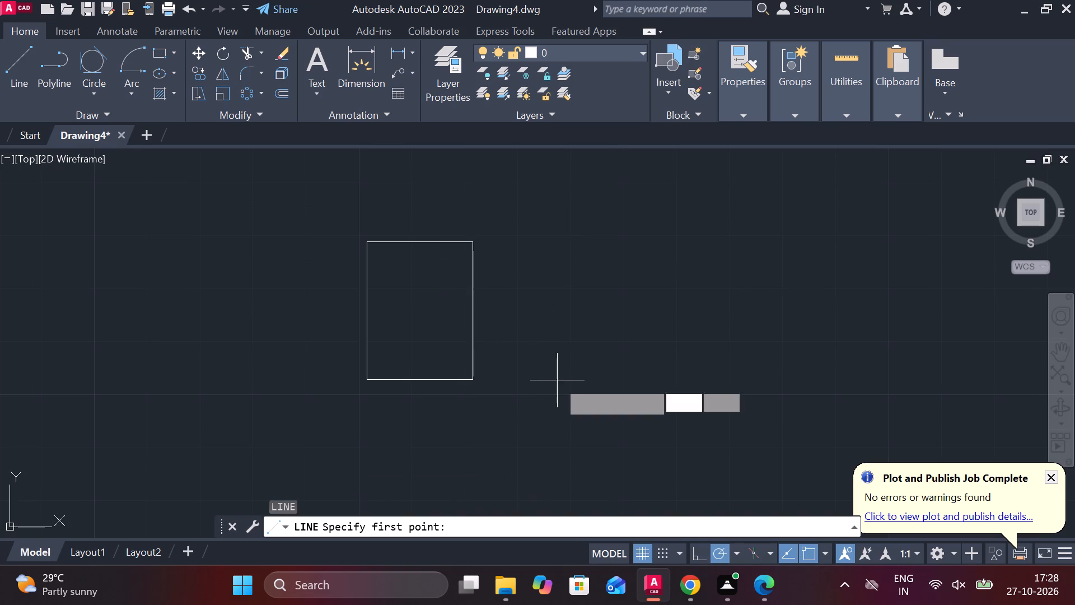
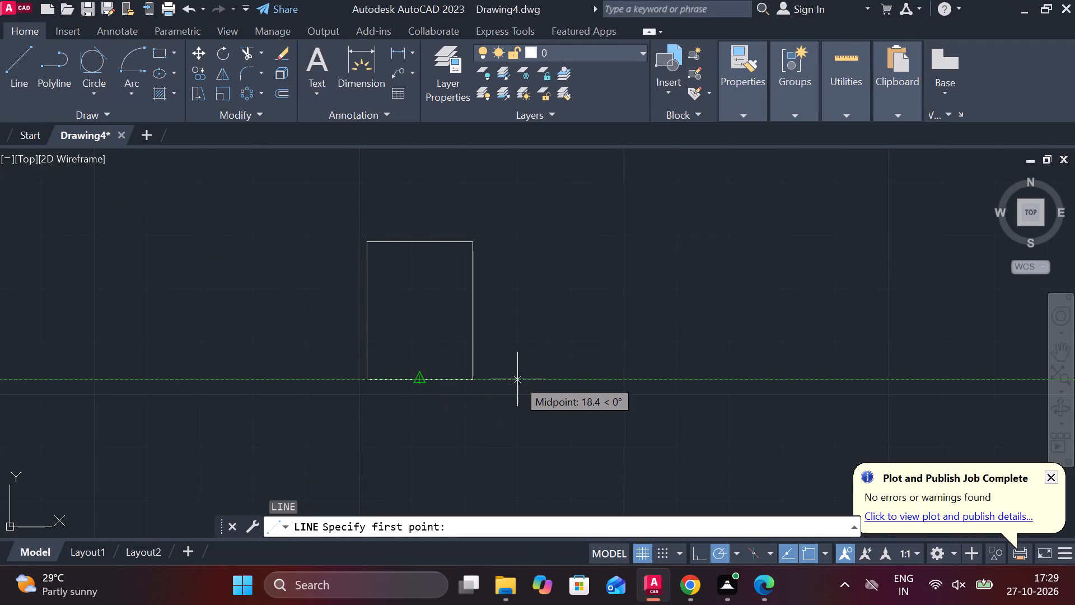
Draw three lines below the rectangle, starting 9 from its bottom midpoint: 16 down, 18 left, and back up to the rectangle's bottom edge.
key(9)
key(Return)
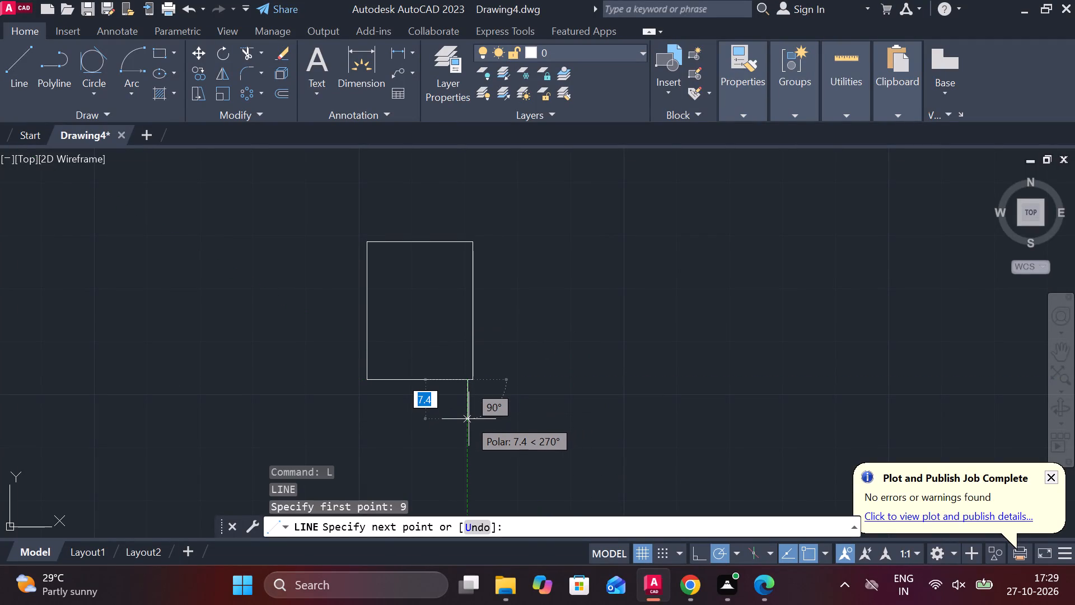
text(16)
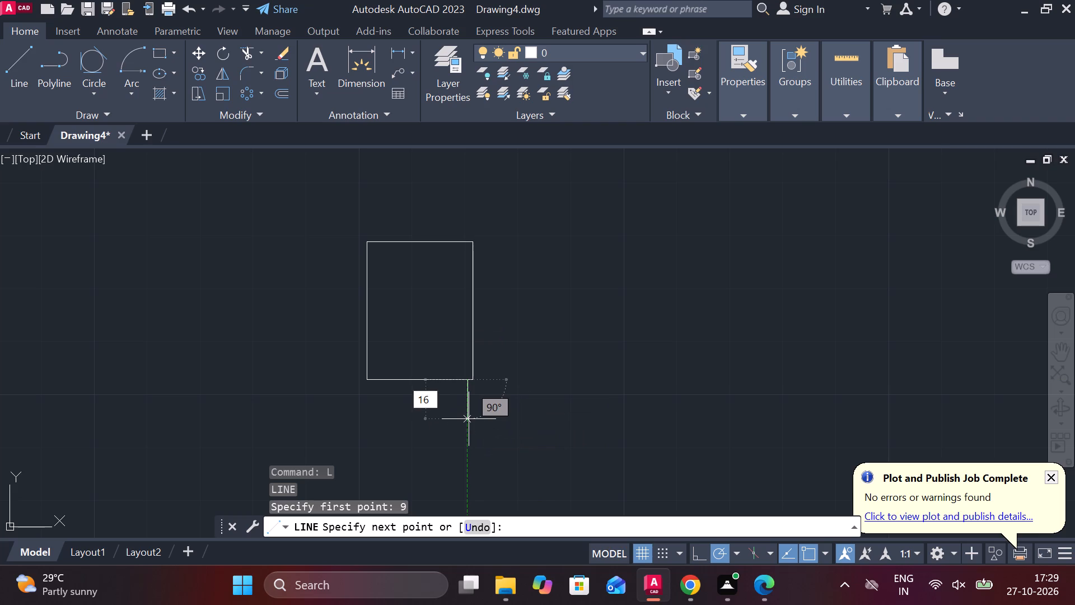
key(space)
middle_drag(420, 455, 494, 379)
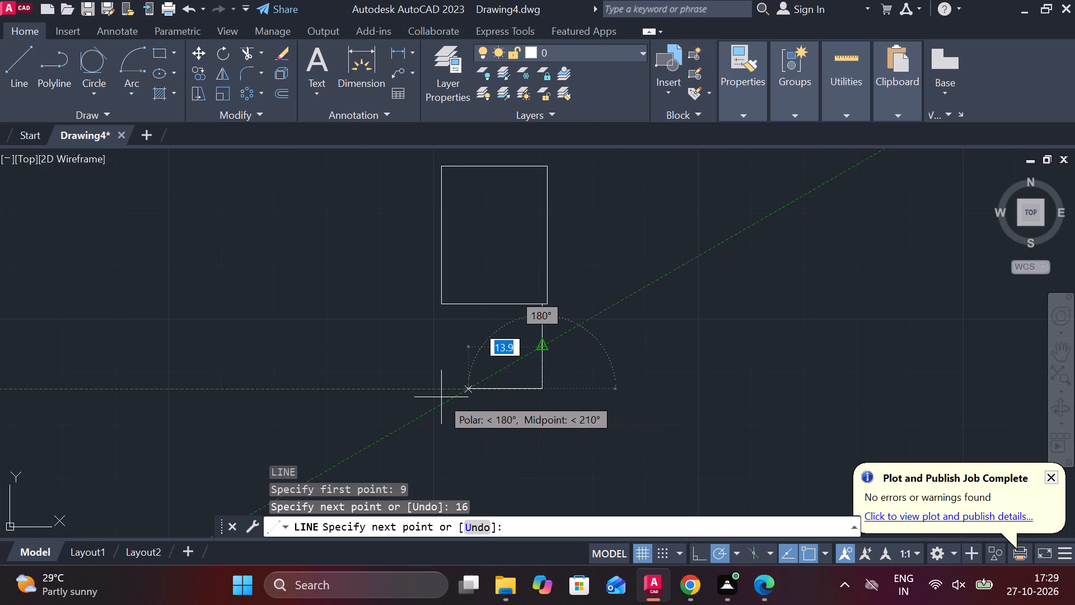
key(1)
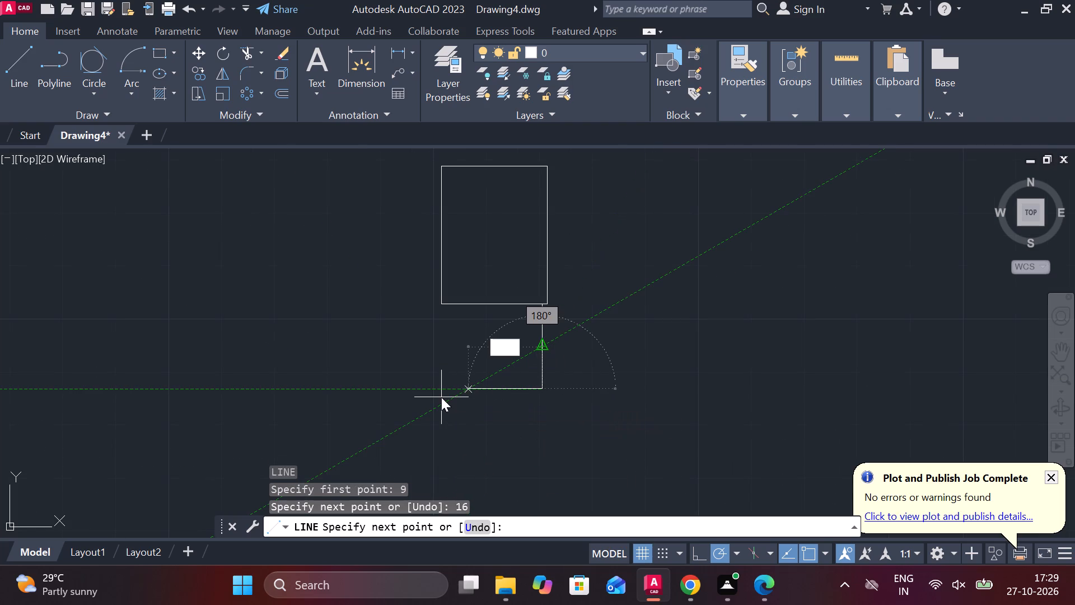
key(8)
key(Return)
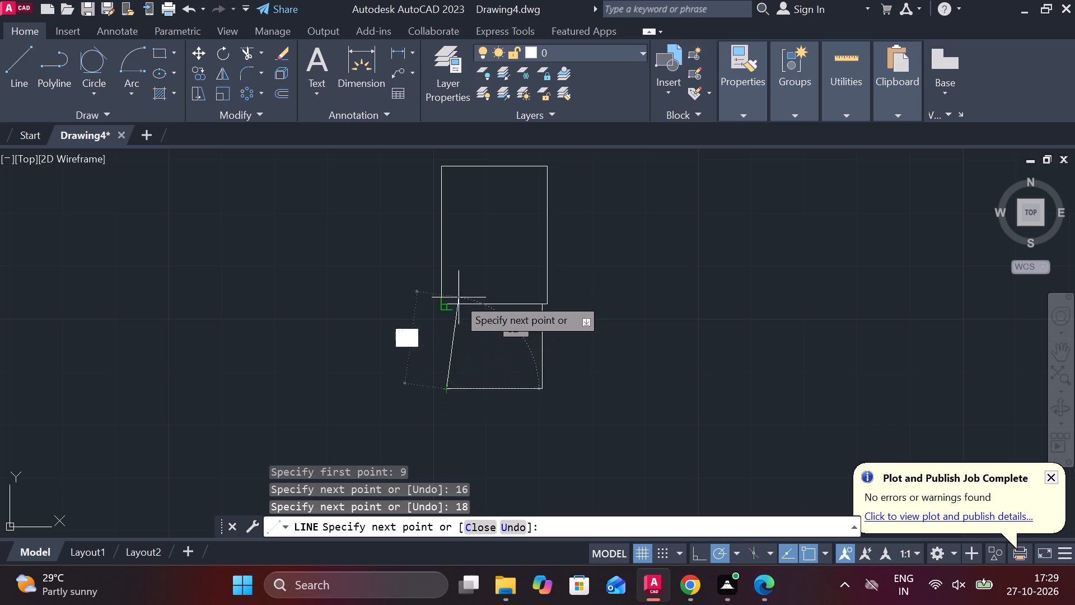
scroll(455, 297, up, 2)
click(432, 314)
scroll(464, 309, down, 2)
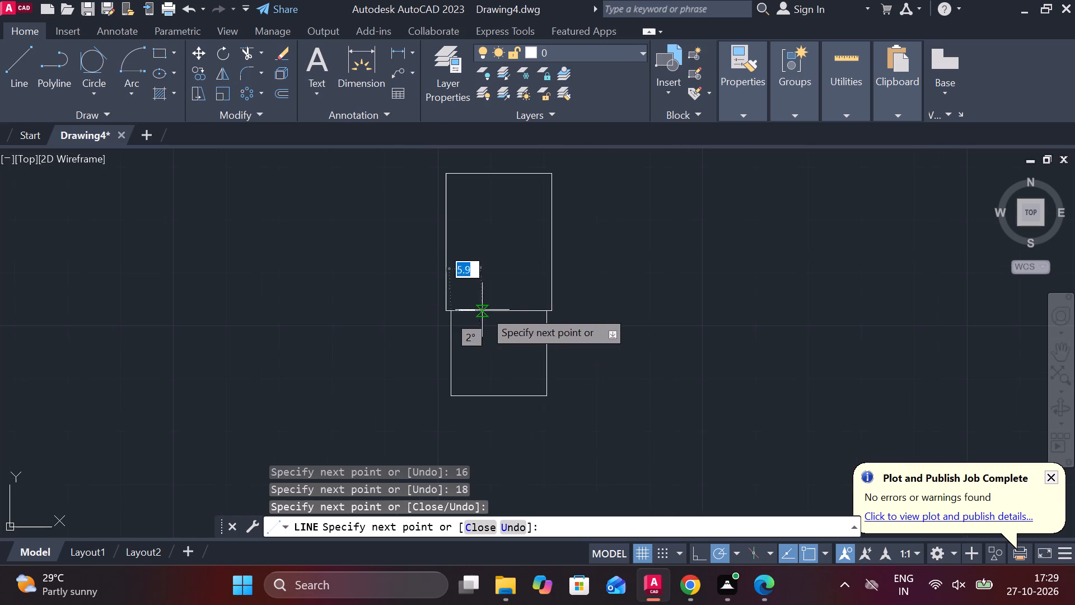
key(Escape)
middle_drag(581, 339, 558, 339)
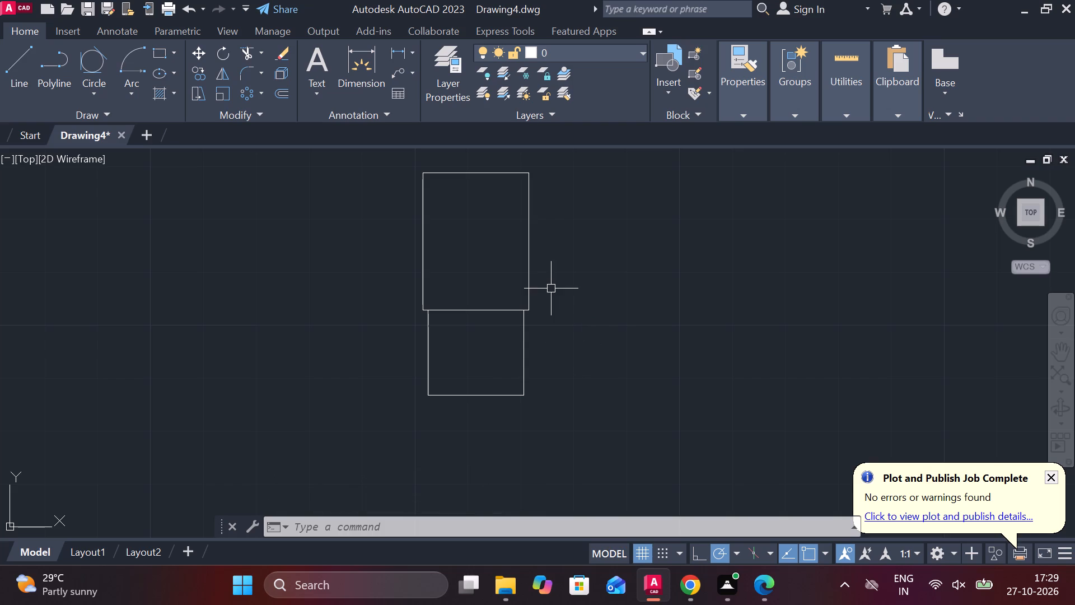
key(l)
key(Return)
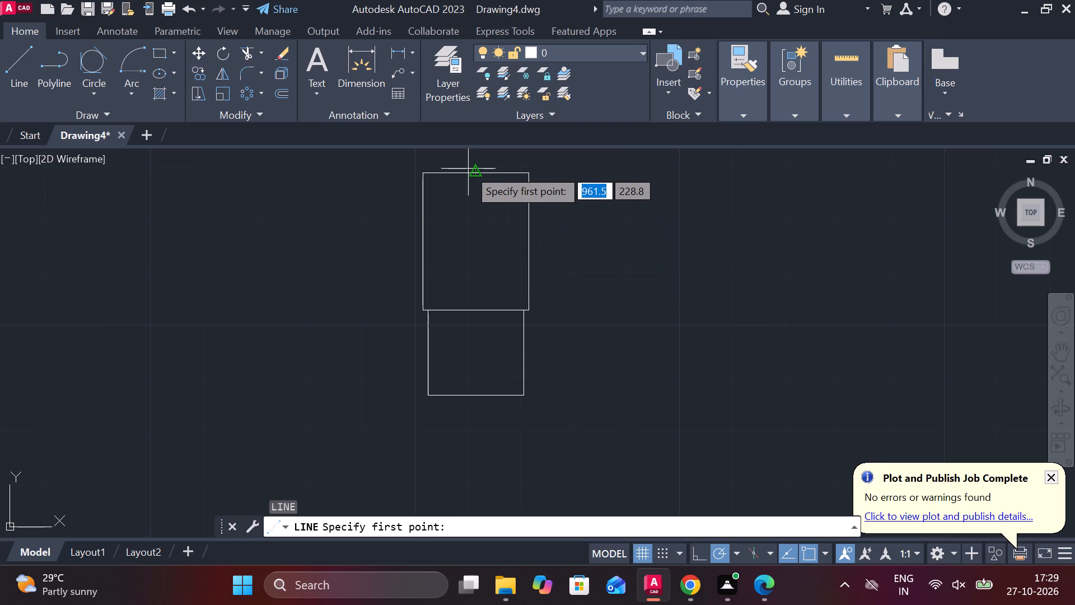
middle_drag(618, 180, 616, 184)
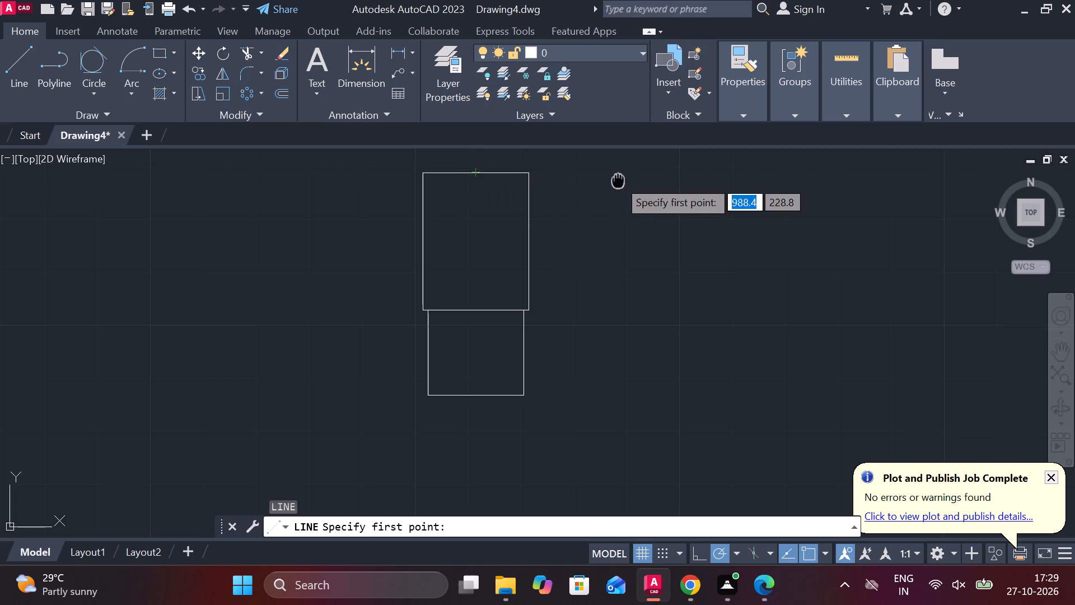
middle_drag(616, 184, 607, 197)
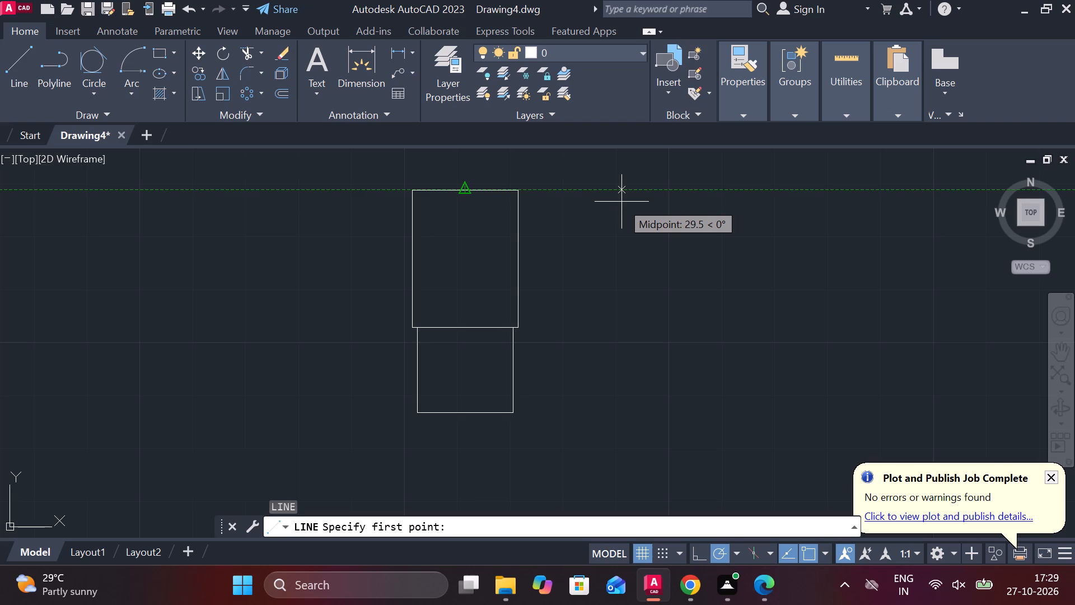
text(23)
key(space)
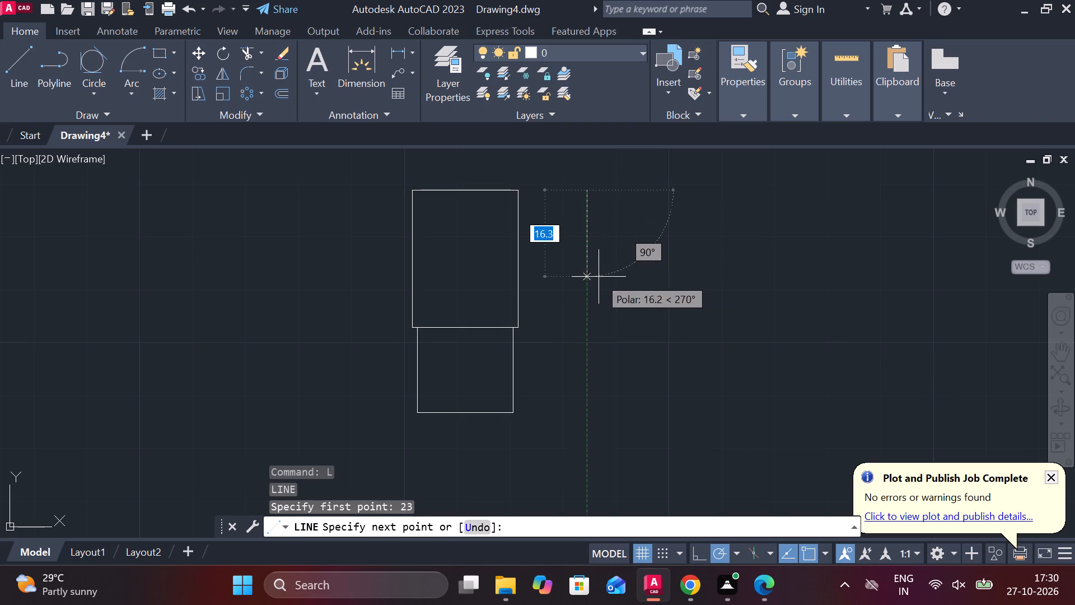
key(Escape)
Draw a stepped line from the upper rectangle's top-right corner: 3 right, 20 down, and 5 right.
key(l)
key(Return)
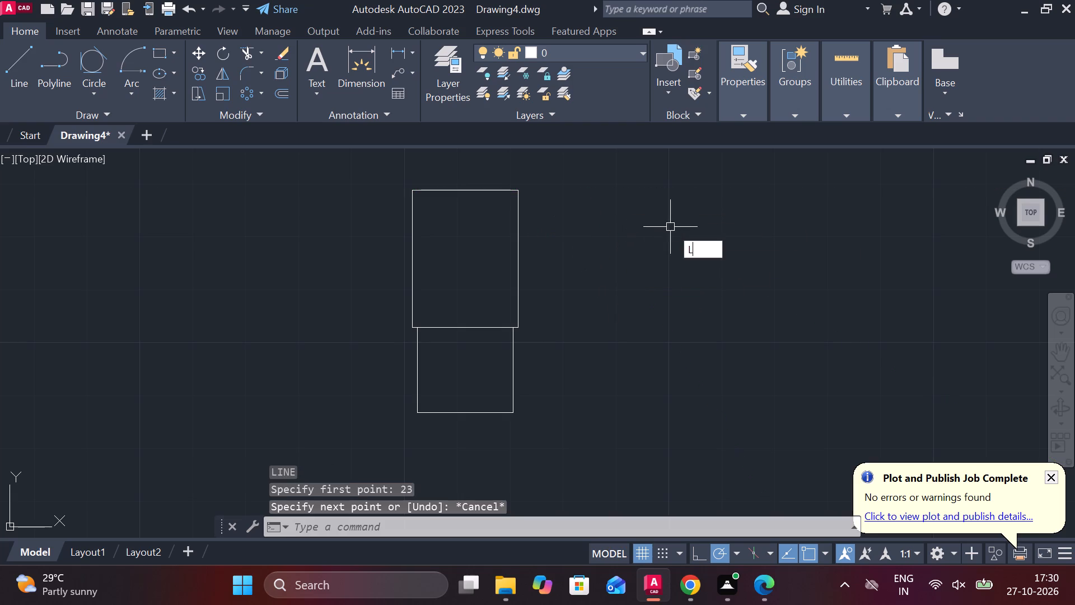
click(524, 190)
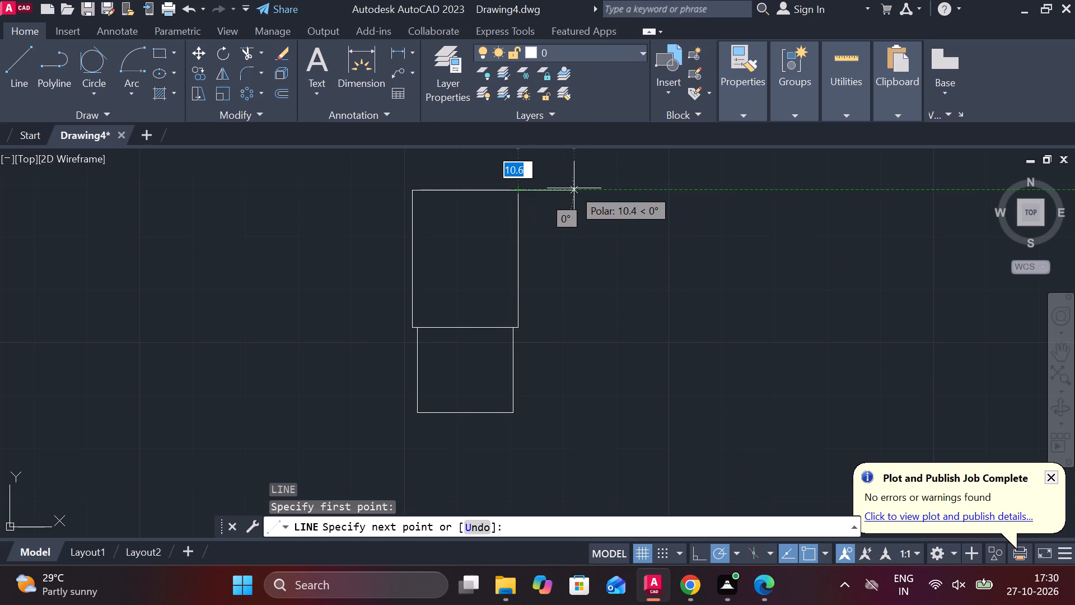
text(3)
key(space)
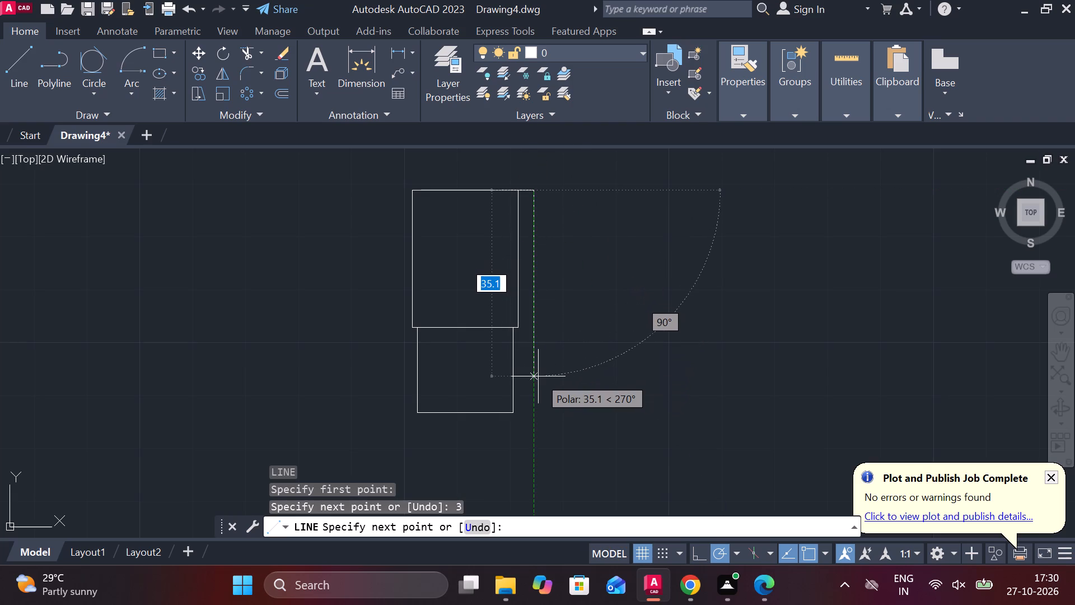
scroll(534, 349, up, 1)
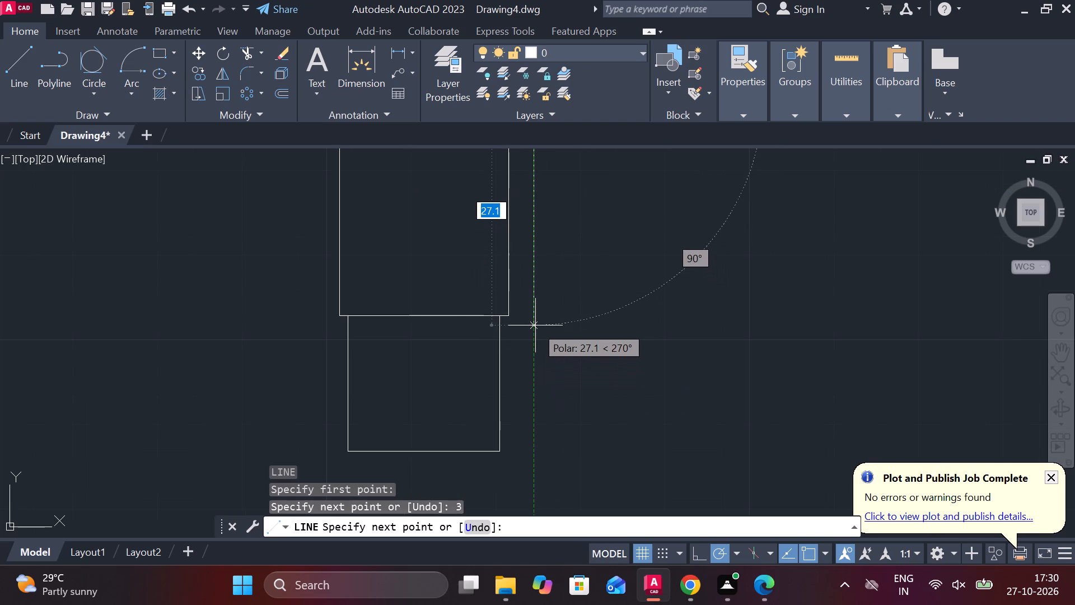
text(20)
key(Return)
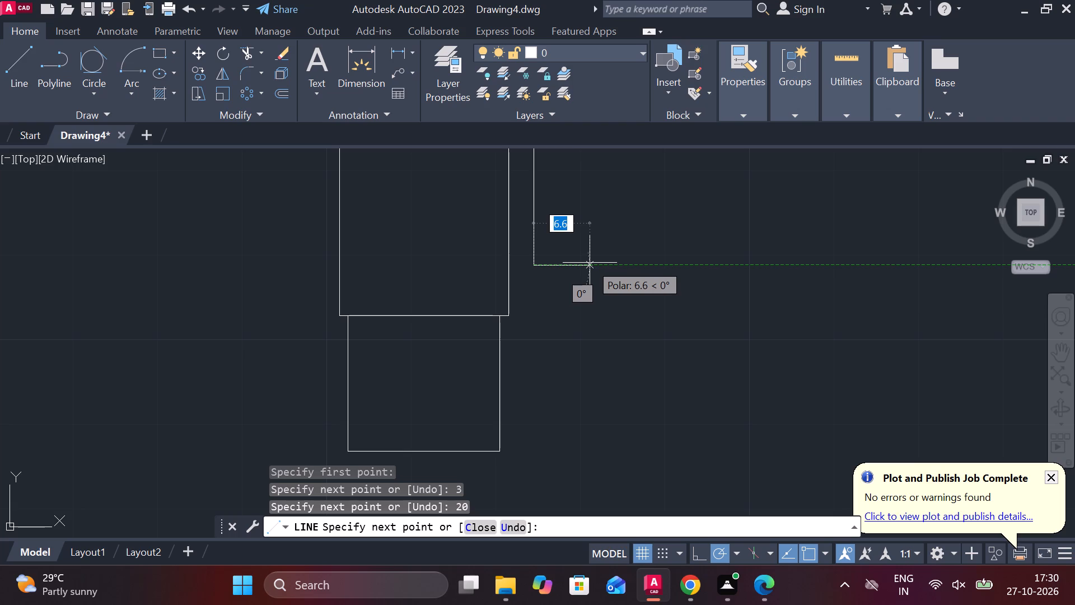
text(5)
key(space)
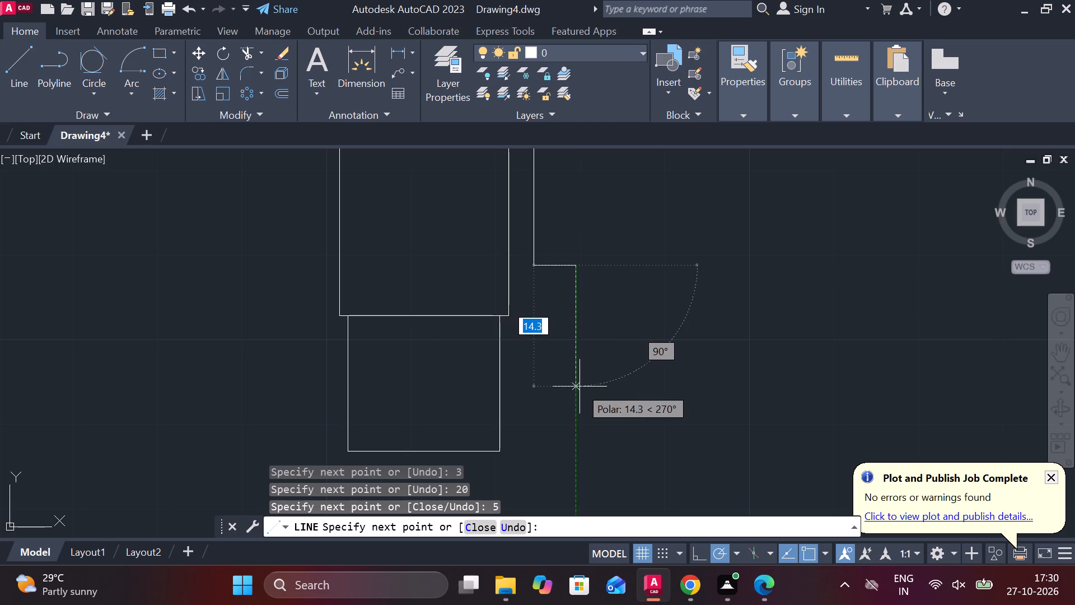
key(Escape)
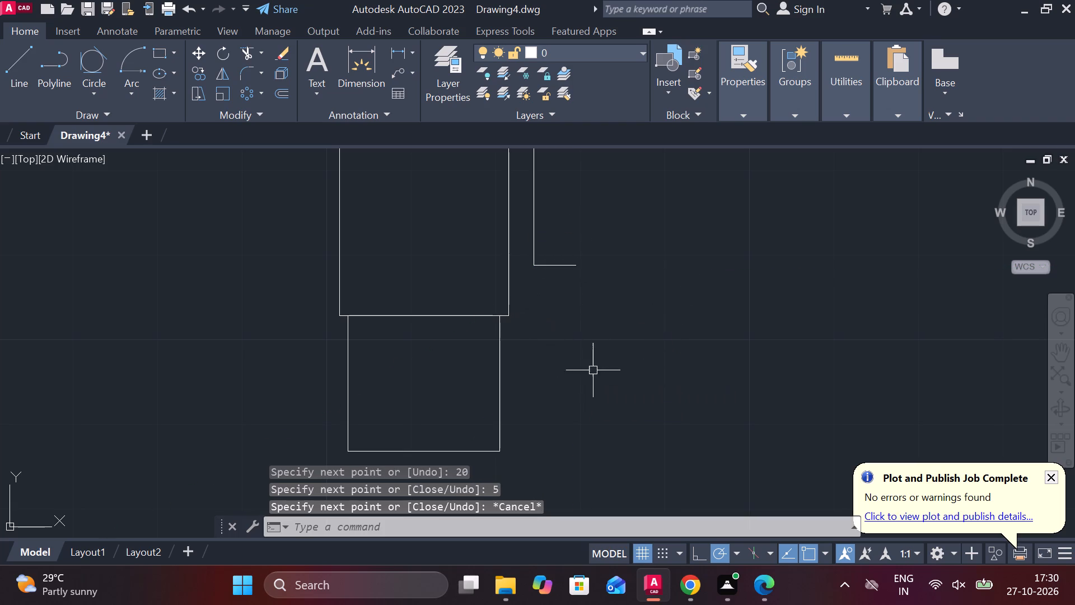
Draw a short vertical line downward from the free end of the 5-unit horizontal segment.
middle_drag(558, 290, 602, 381)
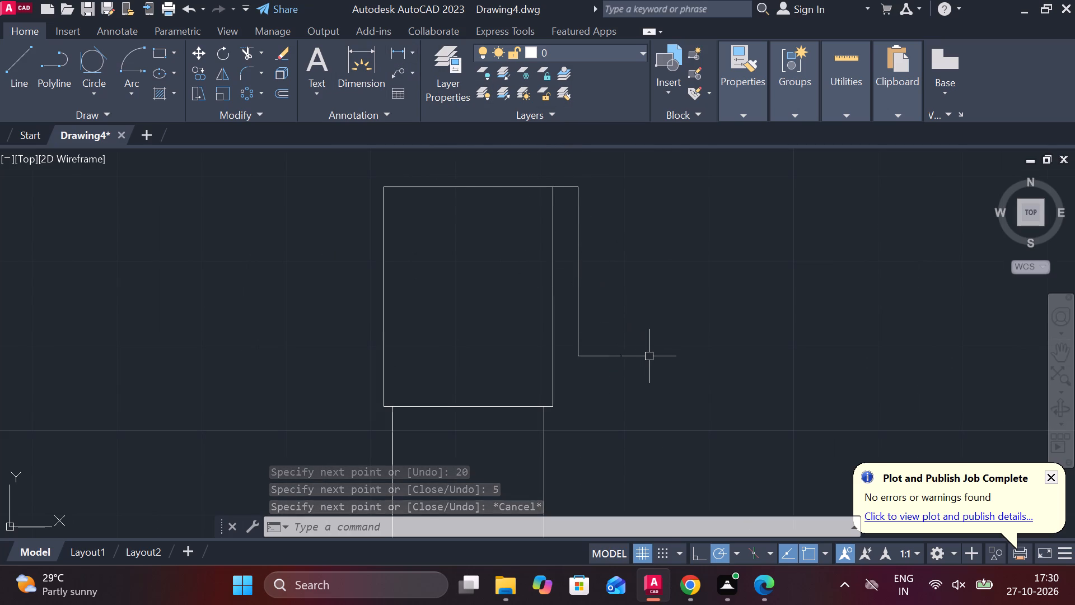
key(l)
key(Return)
click(632, 353)
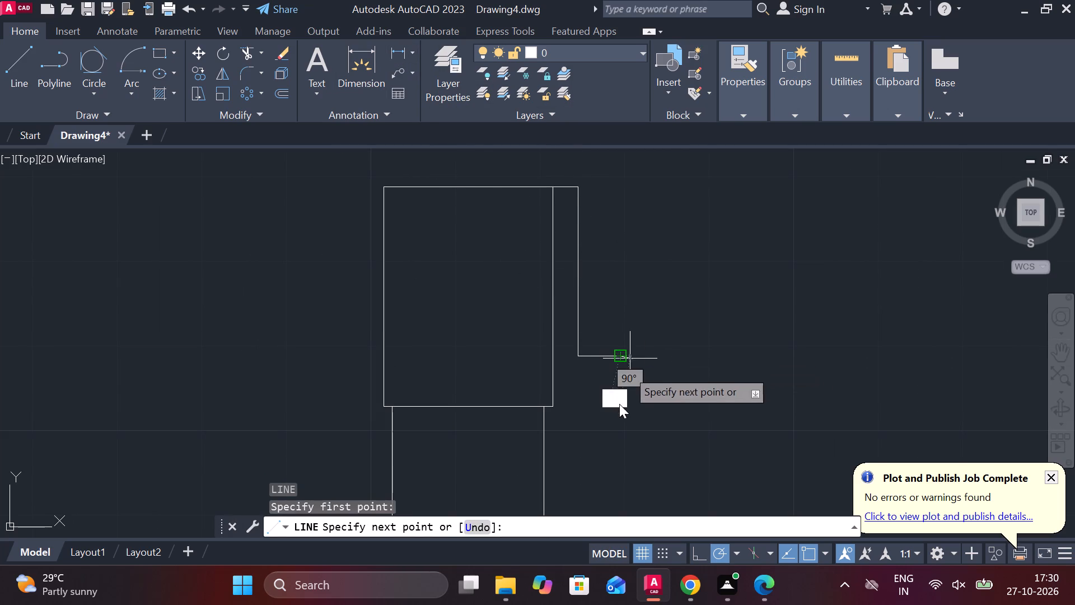
click(620, 404)
key(Escape)
Mirror the four stepped outline segments about the upper rectangle's vertical centerline, keeping the source objects.
drag(634, 410, 621, 398)
click(572, 276)
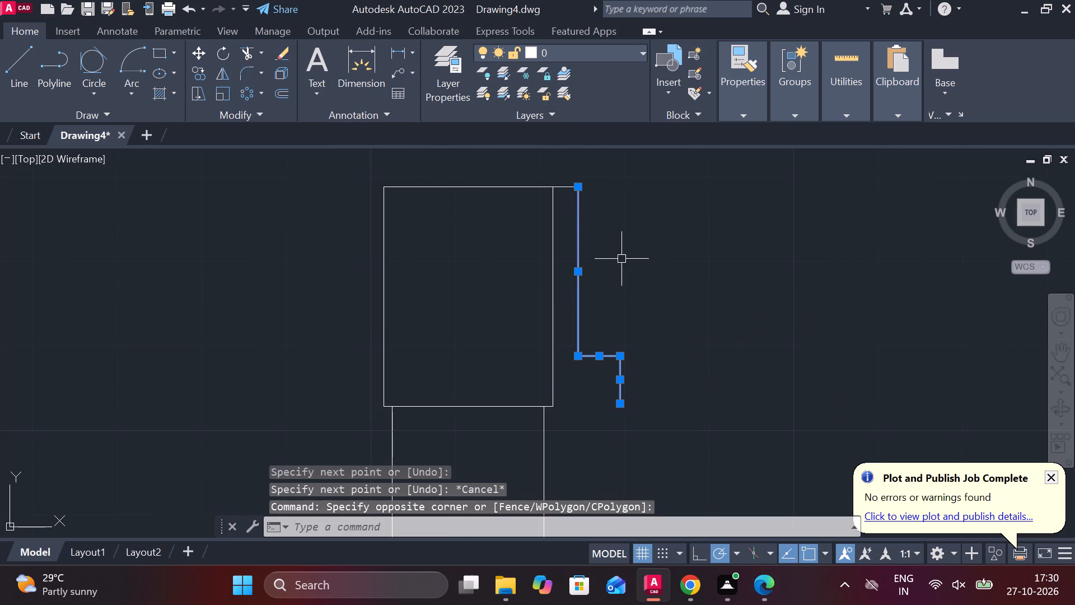
click(565, 189)
text(MI)
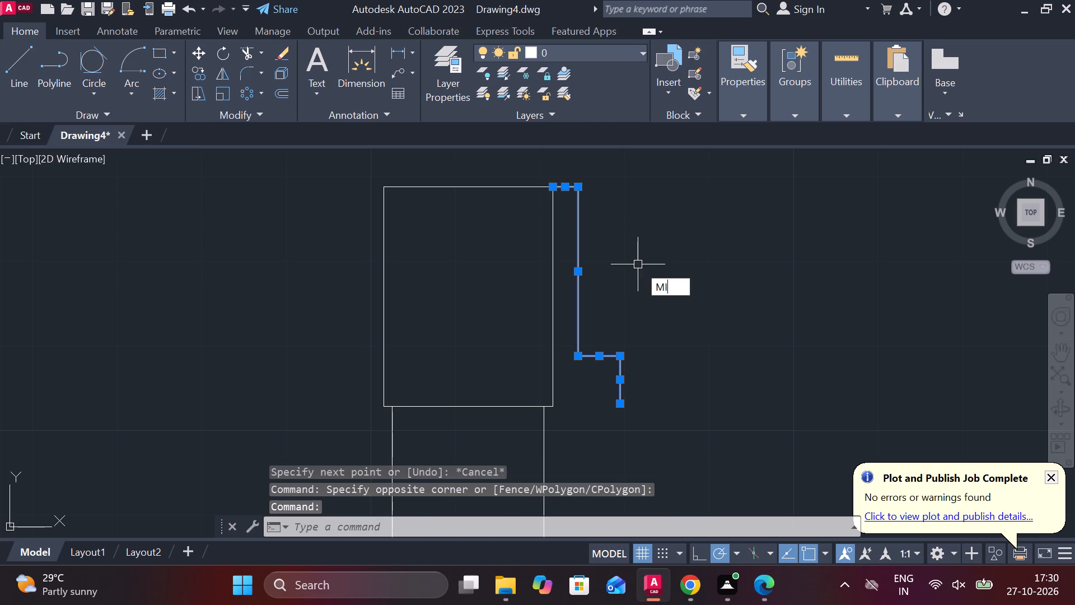
key(Return)
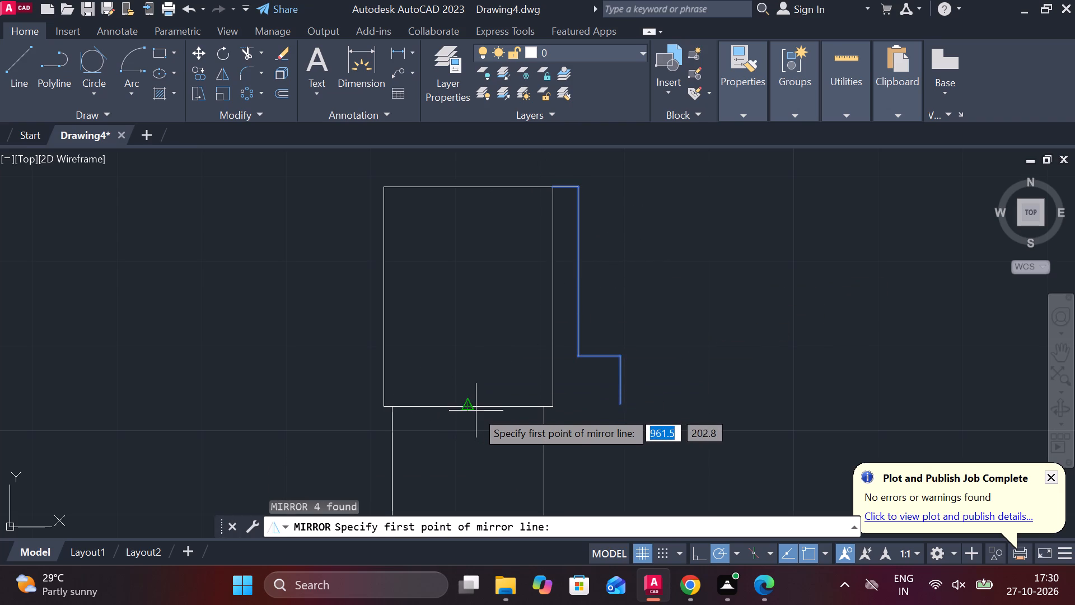
click(469, 408)
click(472, 189)
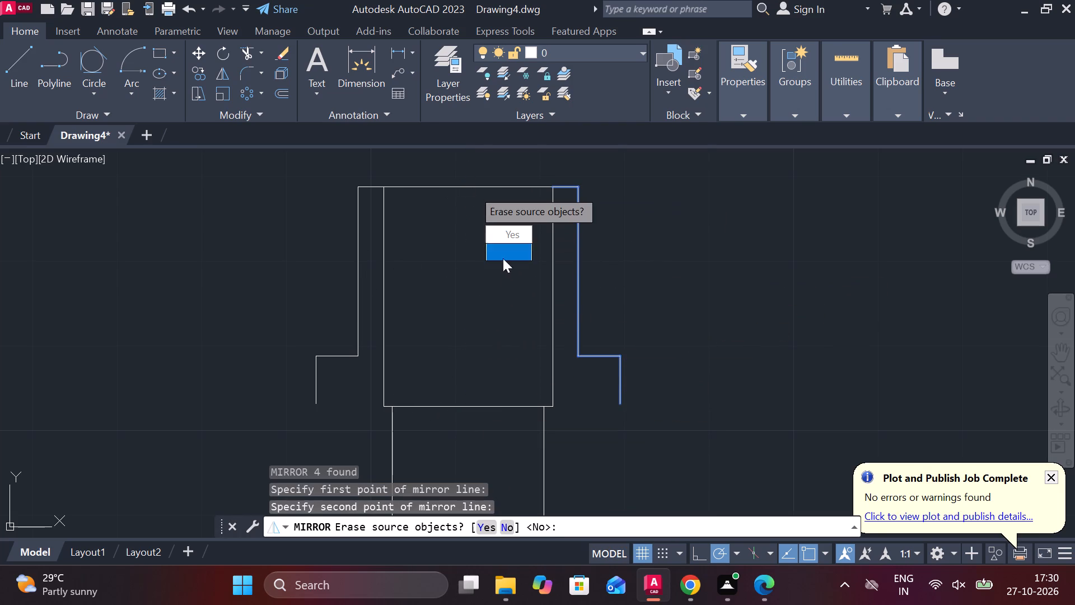
click(516, 260)
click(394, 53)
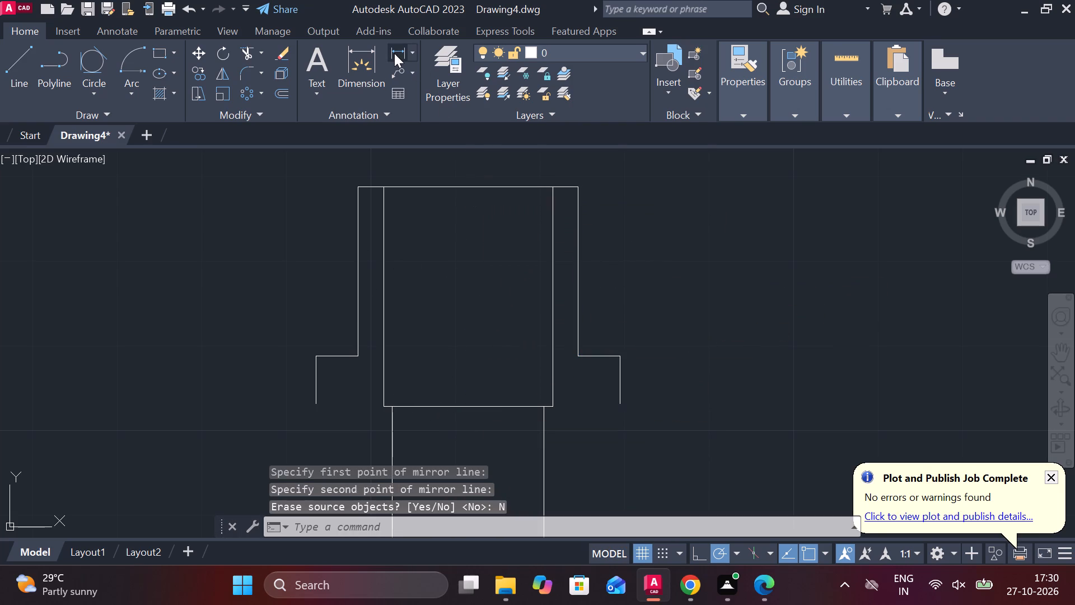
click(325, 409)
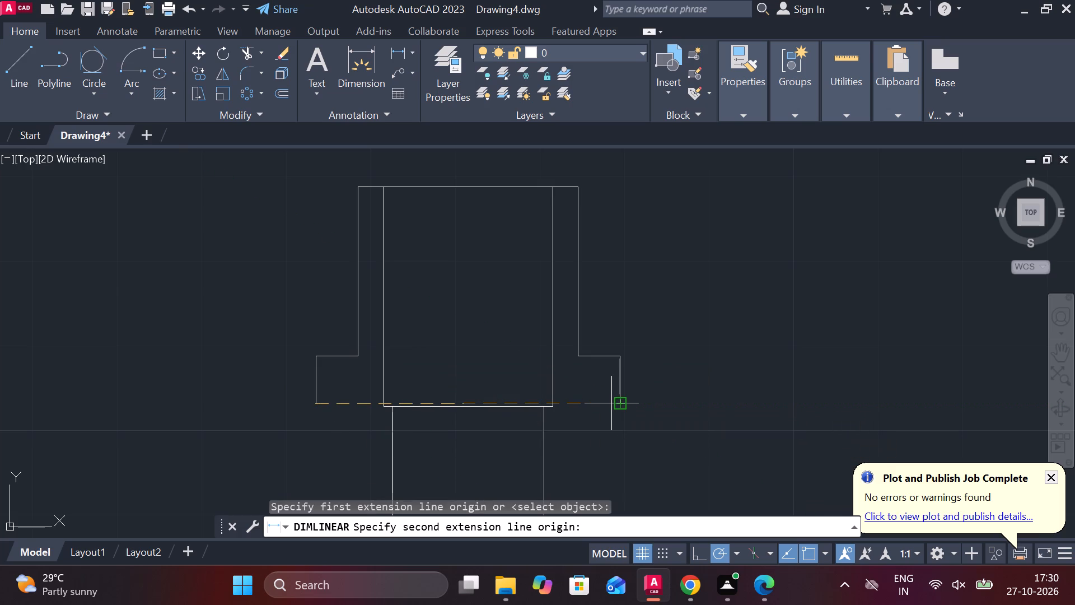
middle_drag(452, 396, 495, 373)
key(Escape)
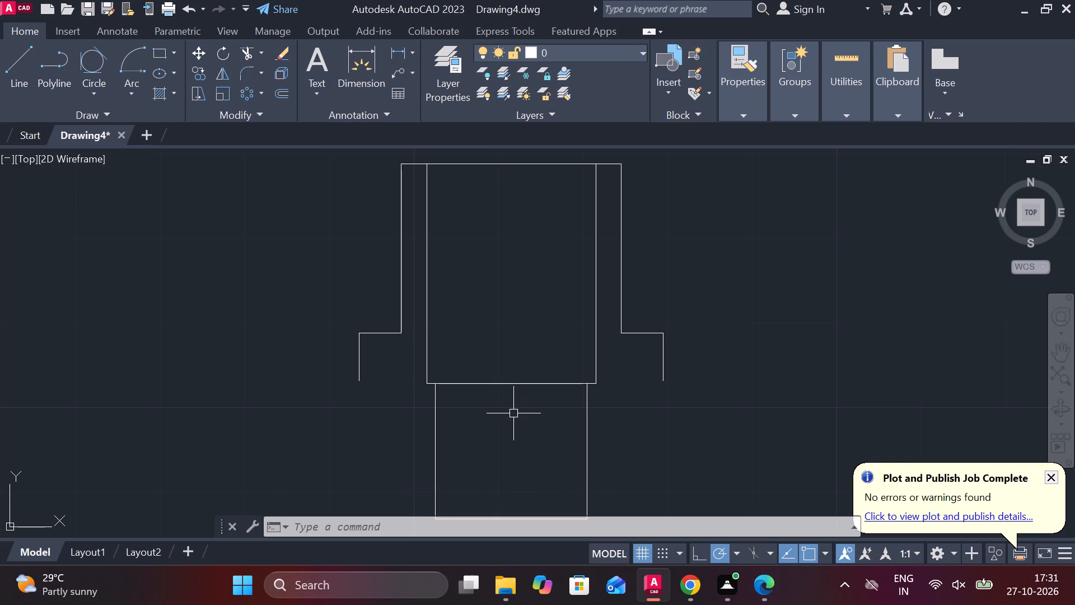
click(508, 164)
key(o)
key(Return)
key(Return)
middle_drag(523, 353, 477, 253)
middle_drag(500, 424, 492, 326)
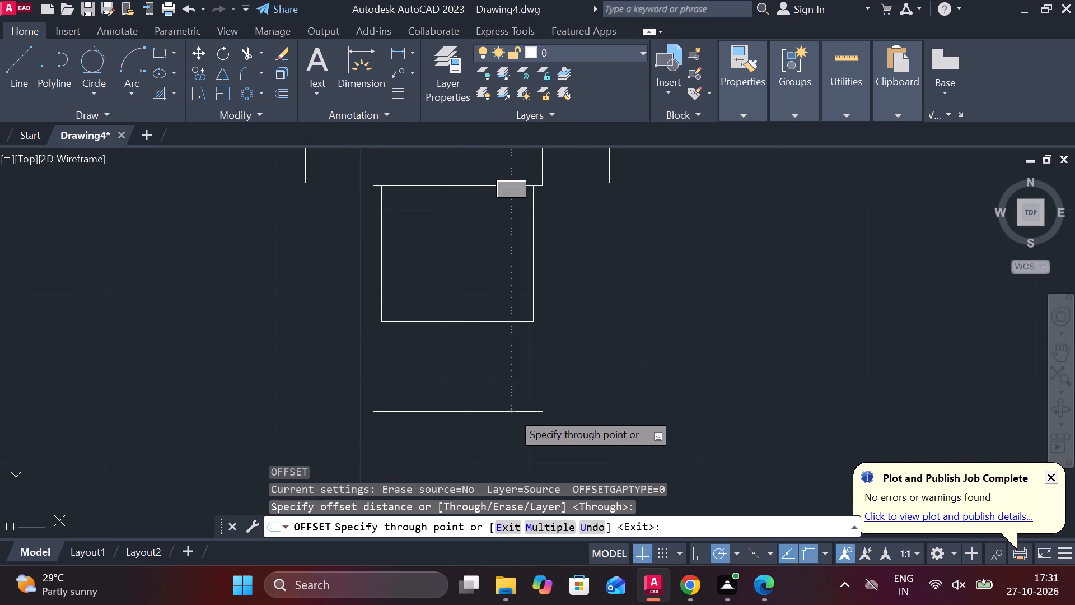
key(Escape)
Draw a closed rectangle from four lines, 30 wide and 20 high, to the right of the stepped profile.
scroll(517, 394, down, 1)
middle_drag(598, 340, 504, 425)
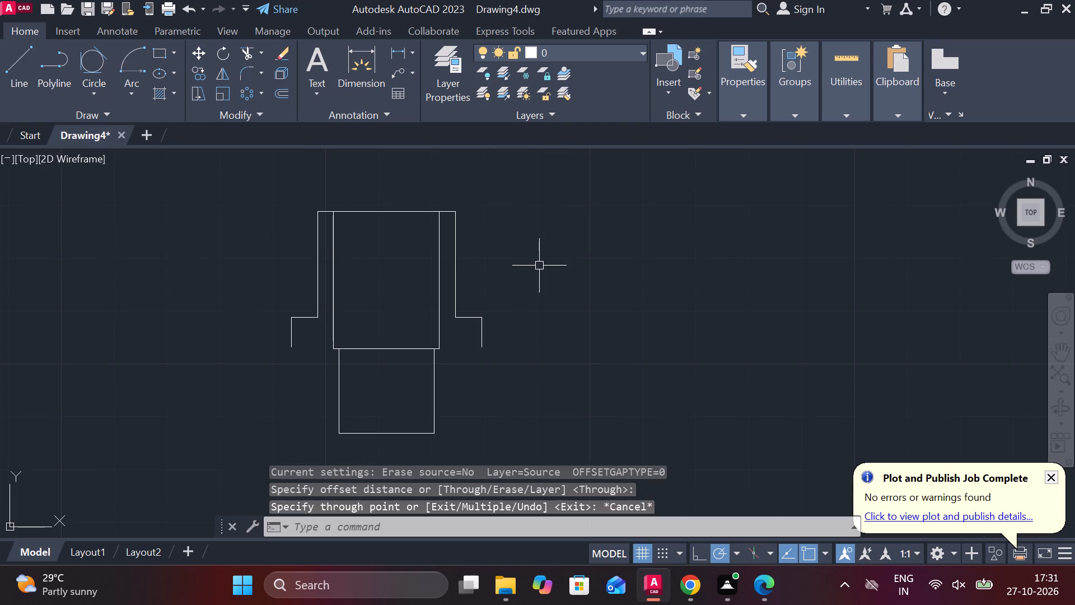
key(l)
key(Return)
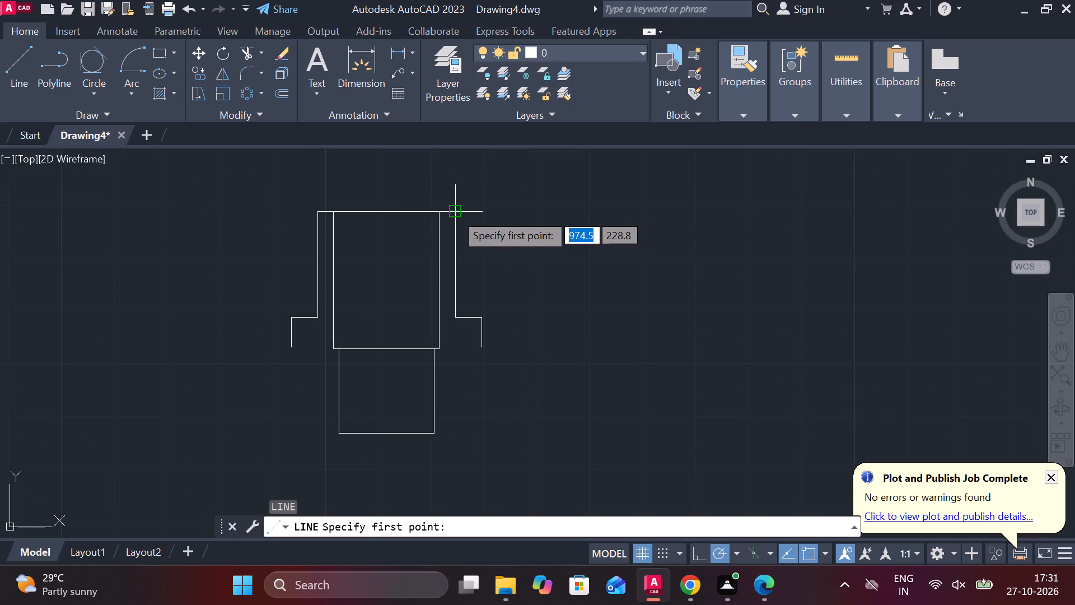
click(629, 224)
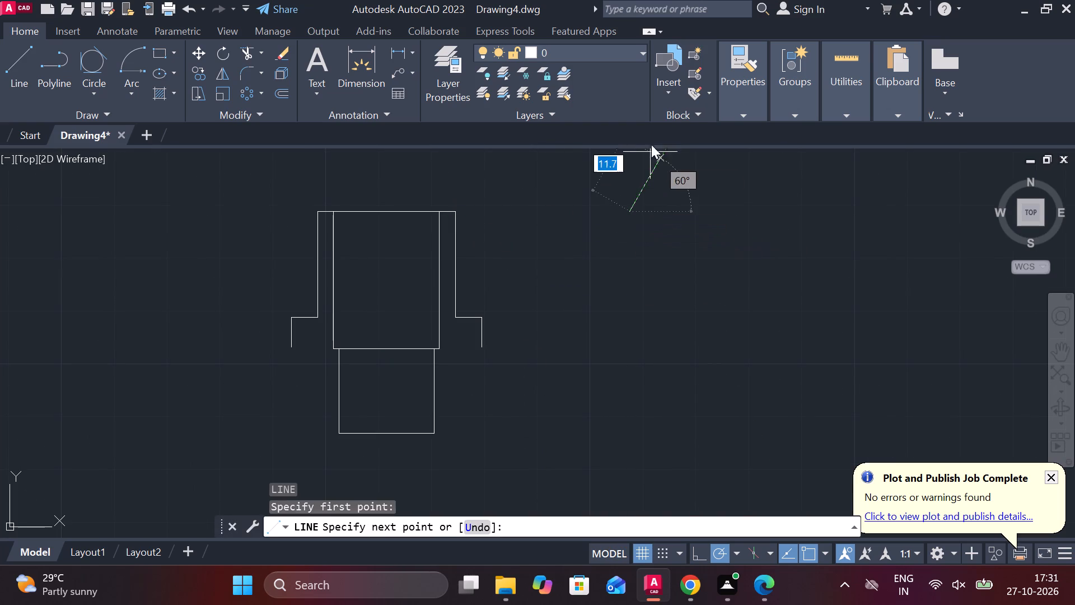
middle_drag(627, 175, 530, 220)
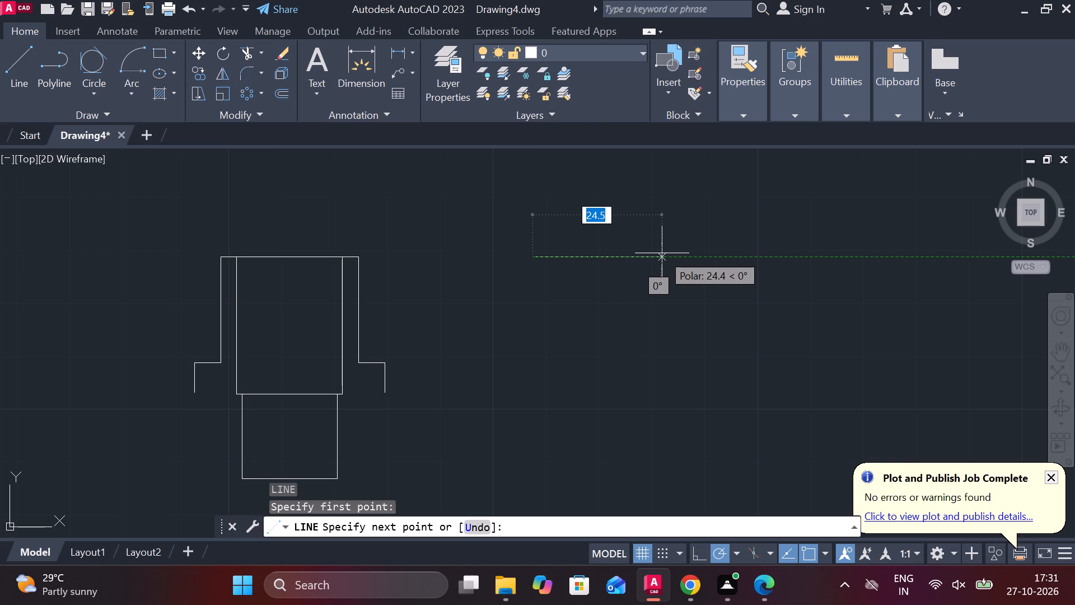
key(2)
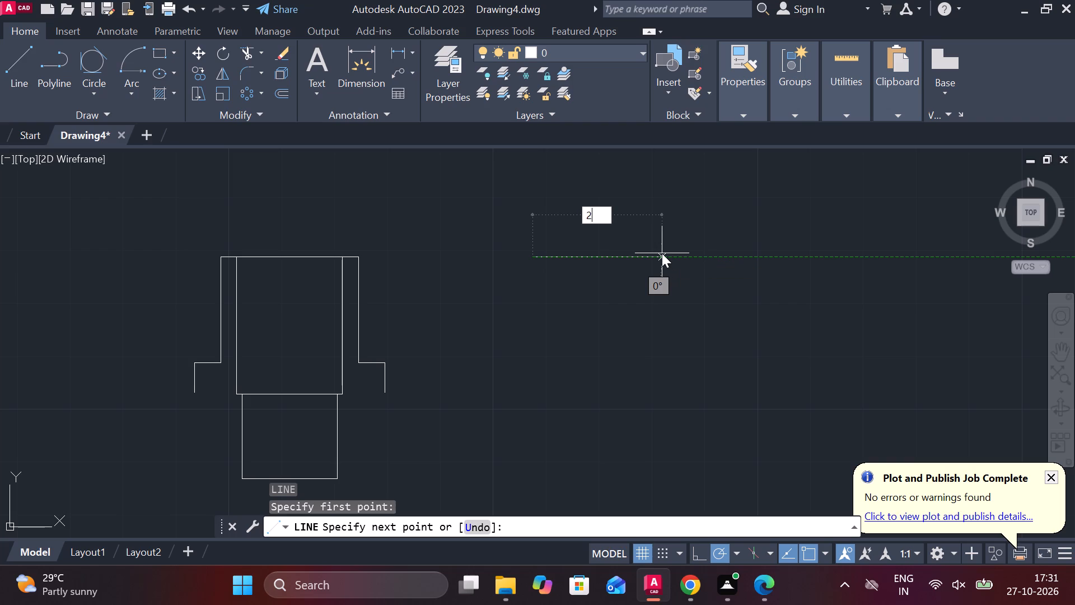
key(BackSpace)
text(30)
key(Return)
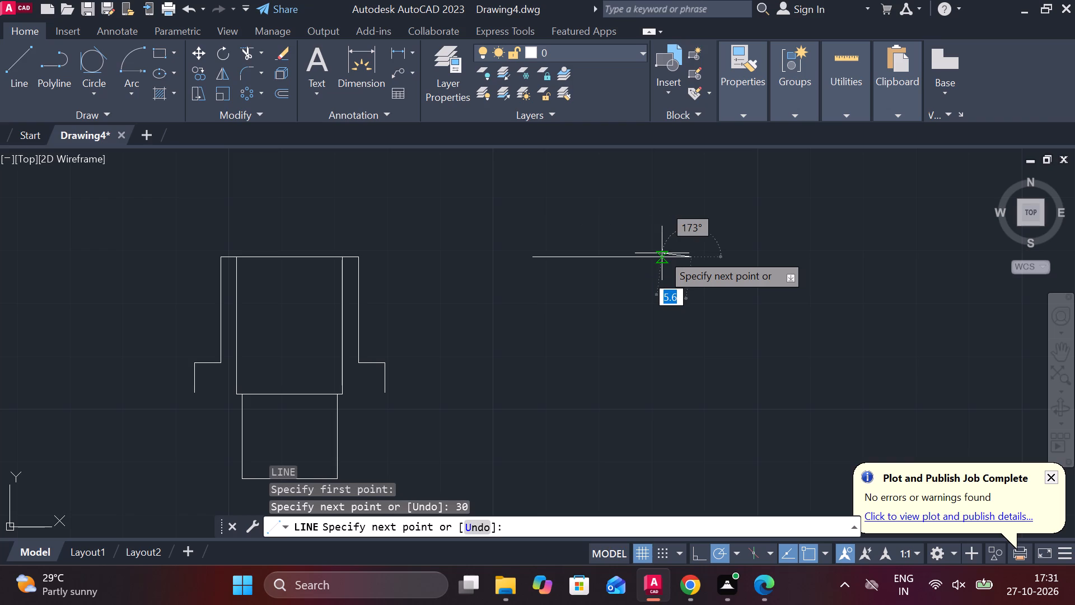
middle_drag(676, 385, 519, 313)
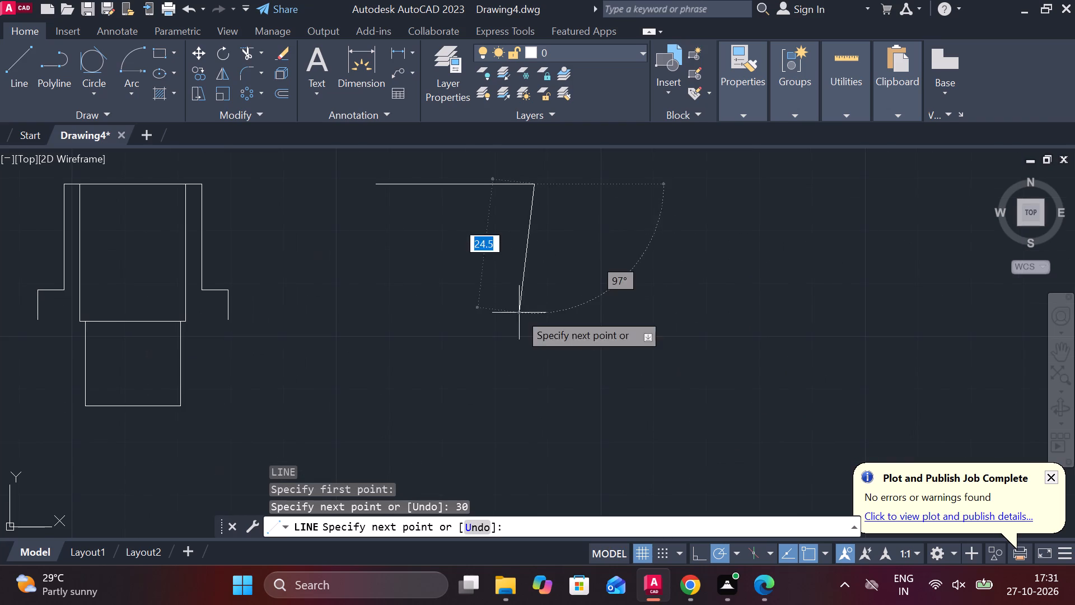
text(20)
key(Return)
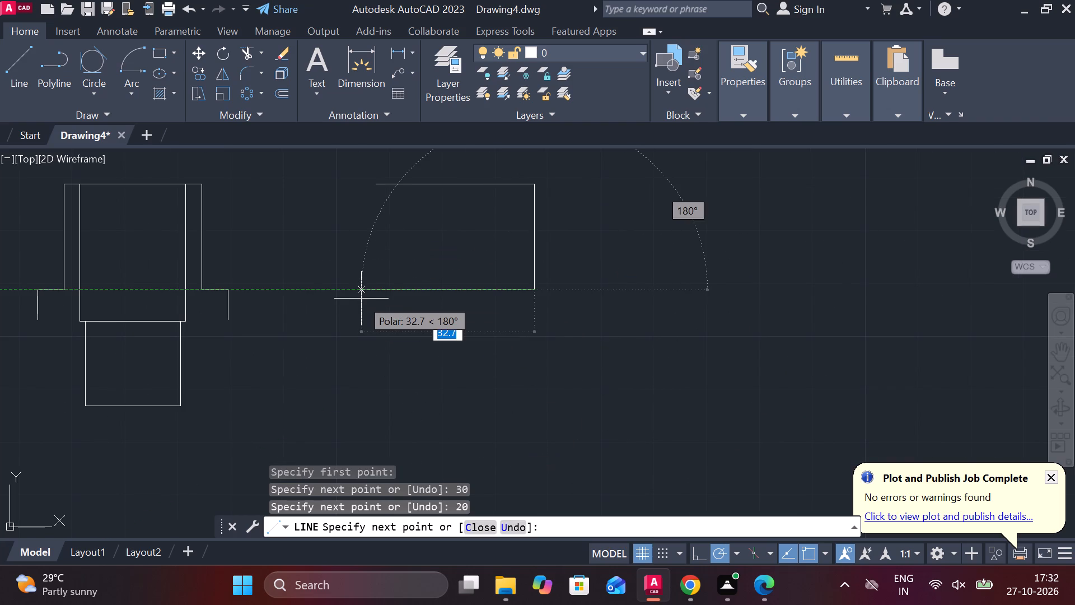
text(30)
key(Return)
click(375, 180)
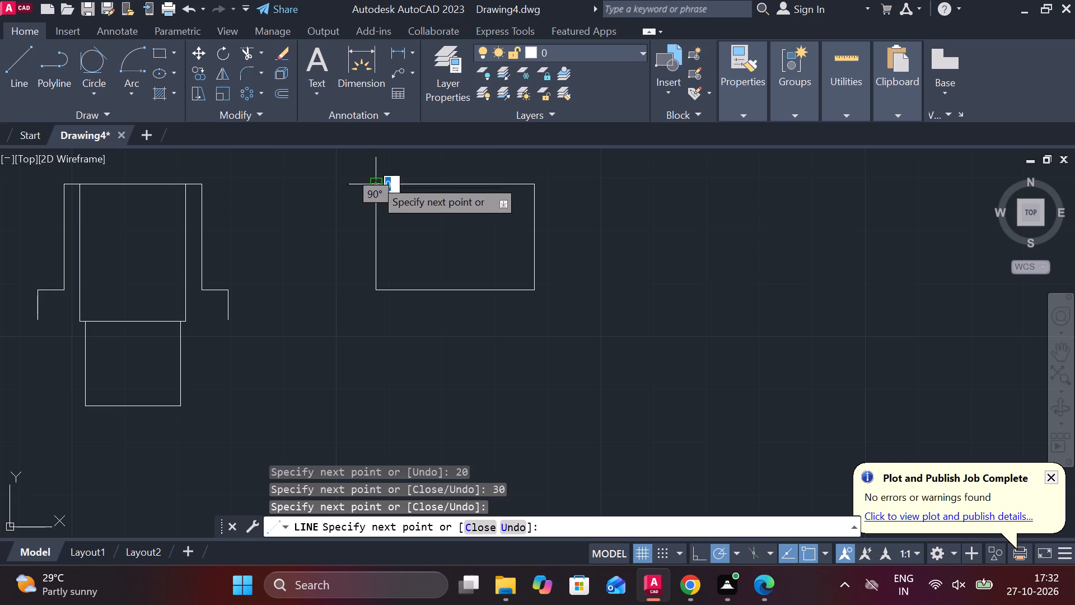
key(Escape)
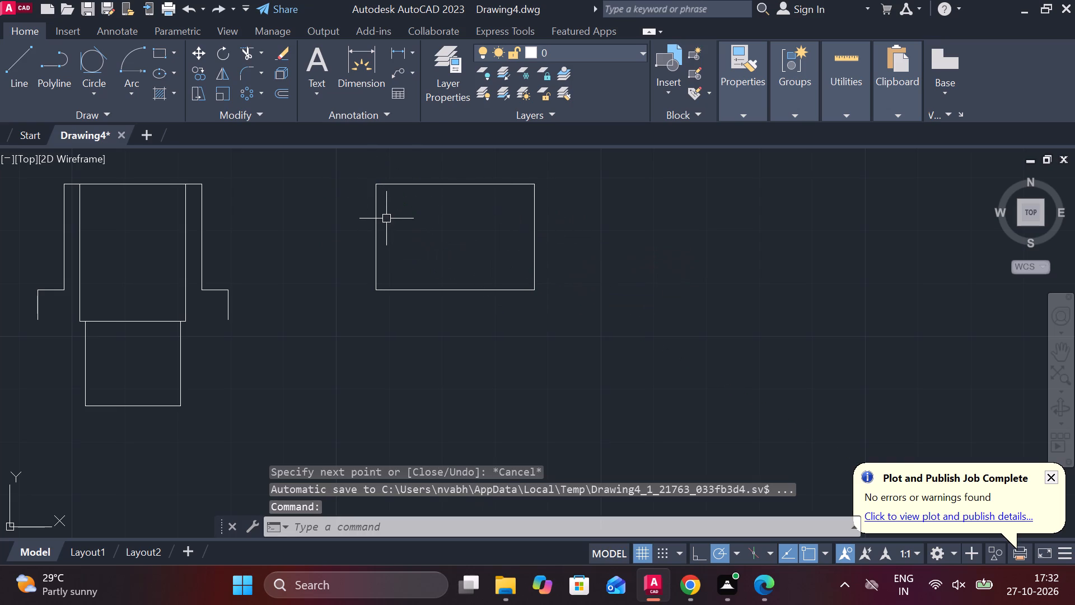
Offset the left and right sides of the 30 by 20 rectangle inward by 1.
click(373, 208)
key(o)
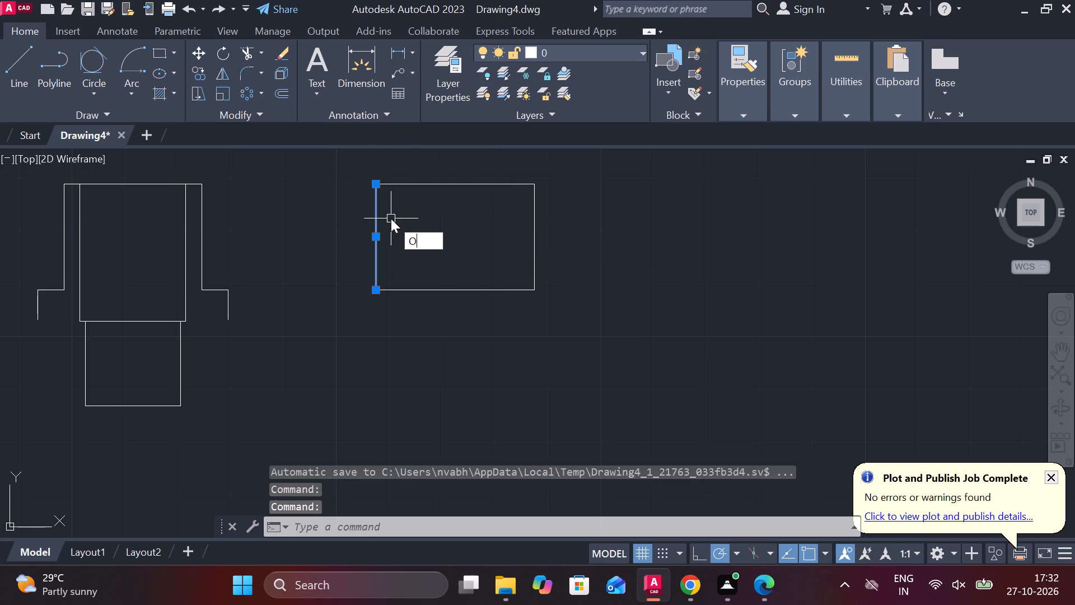
key(Return)
key(Return)
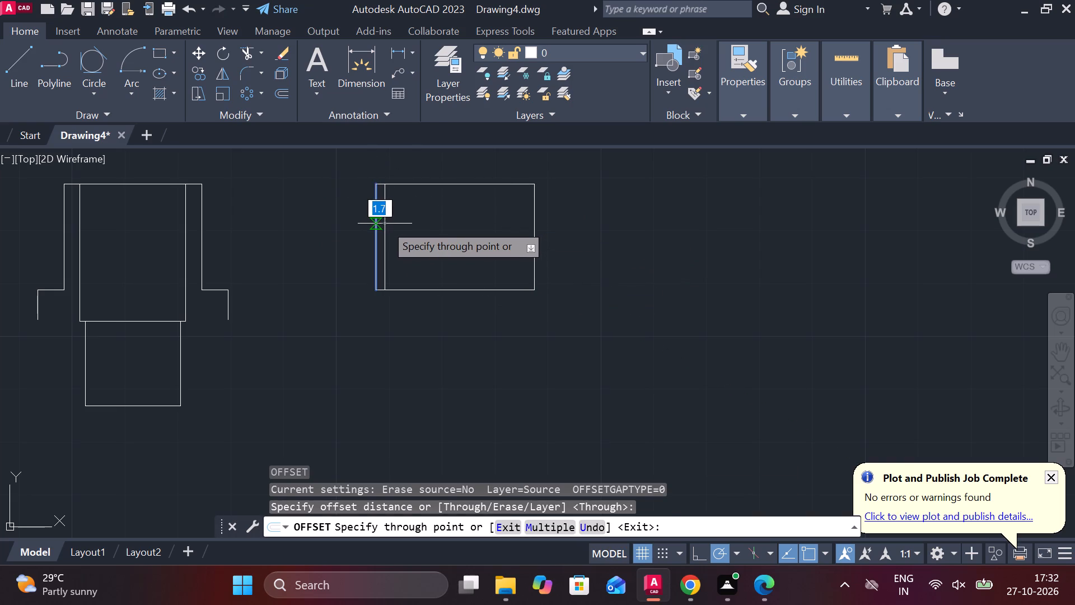
text(1)
key(space)
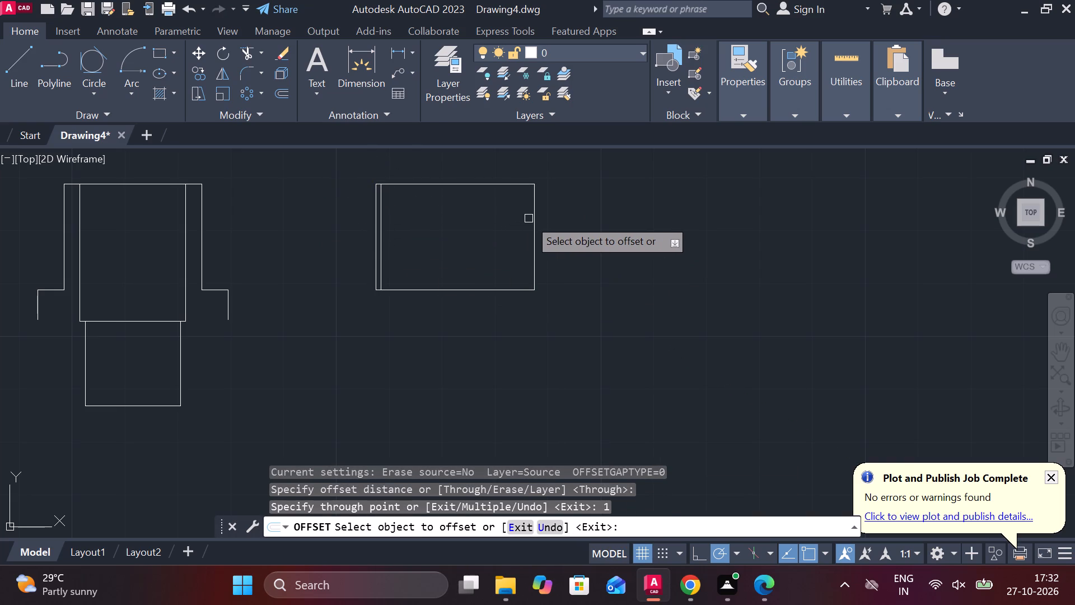
click(530, 218)
click(532, 229)
key(1)
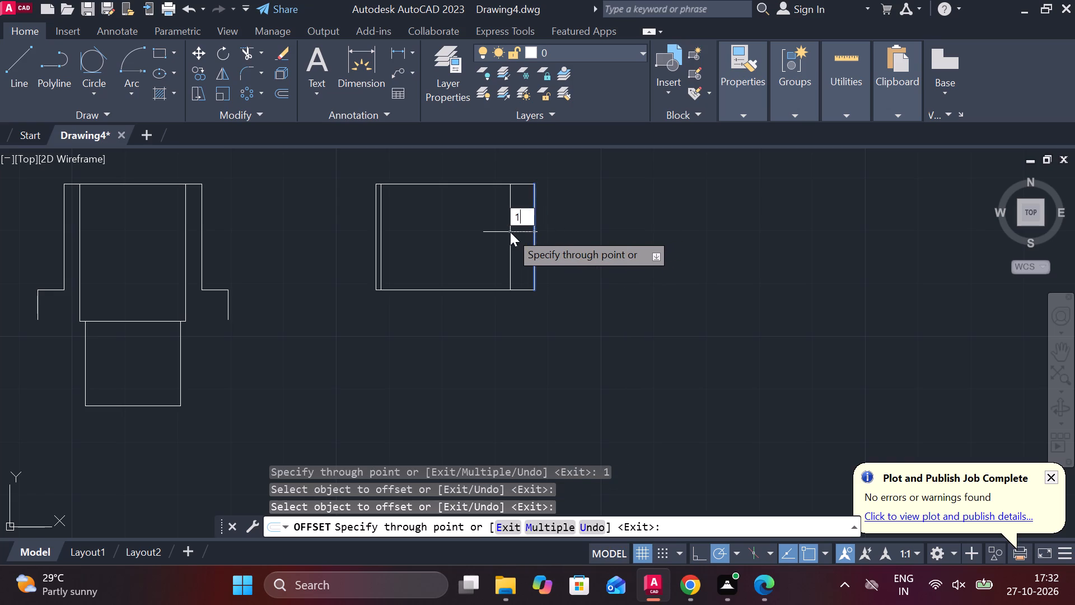
key(space)
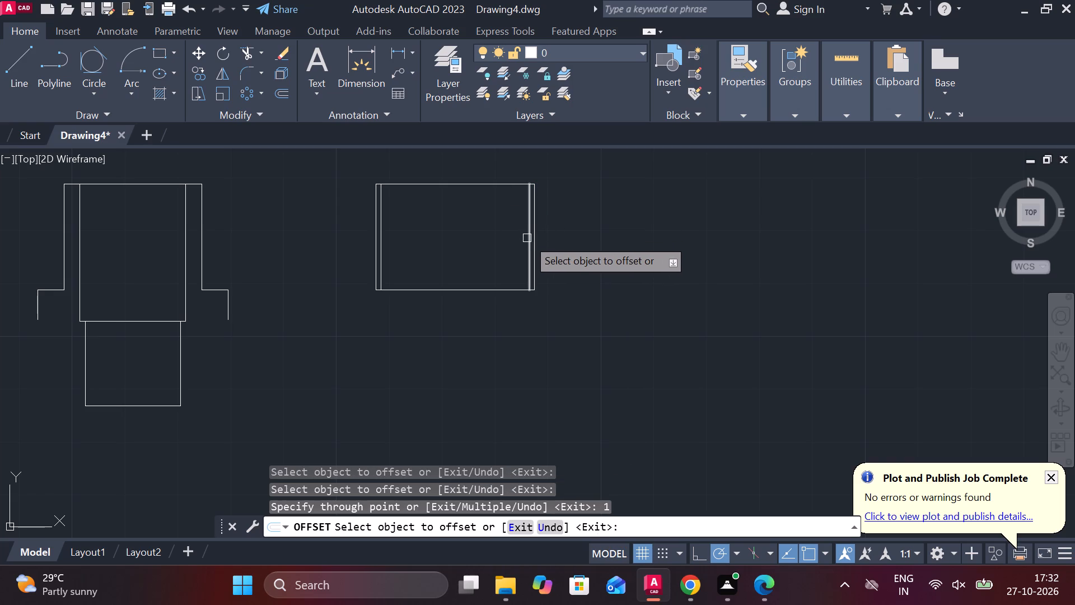
key(Escape)
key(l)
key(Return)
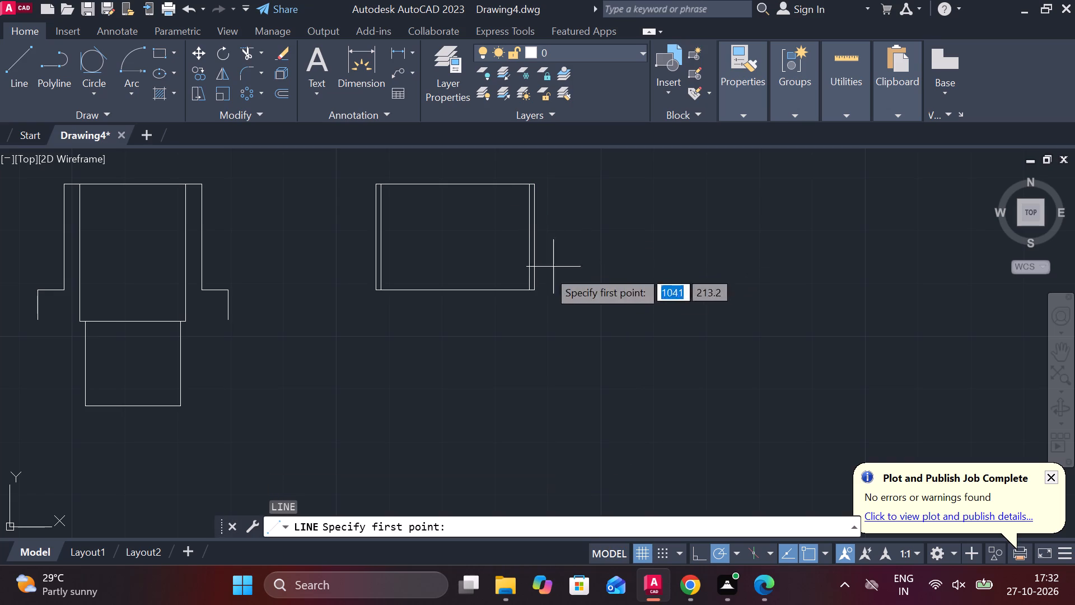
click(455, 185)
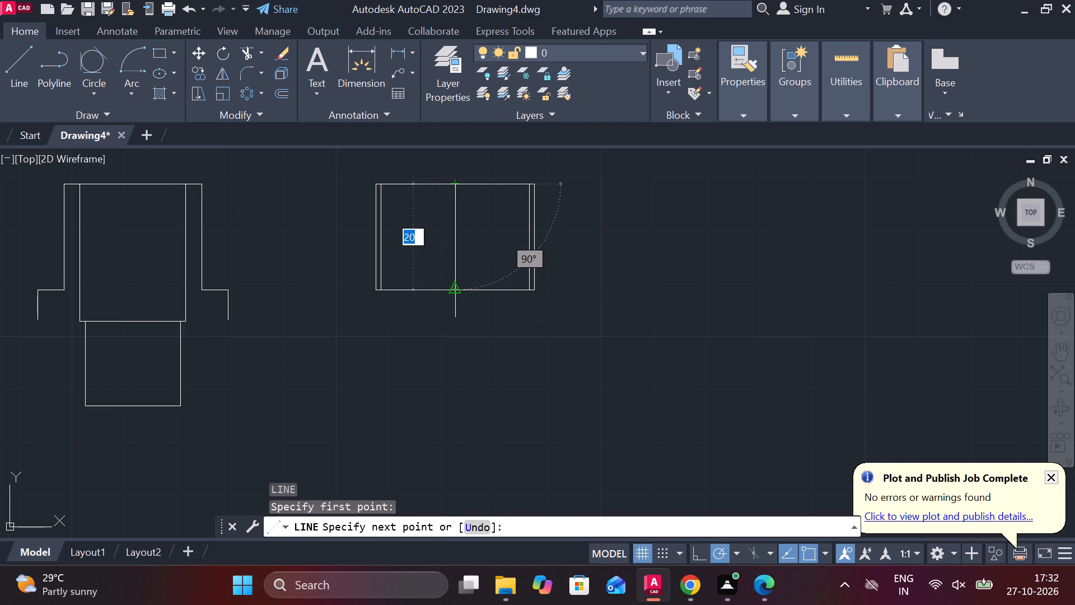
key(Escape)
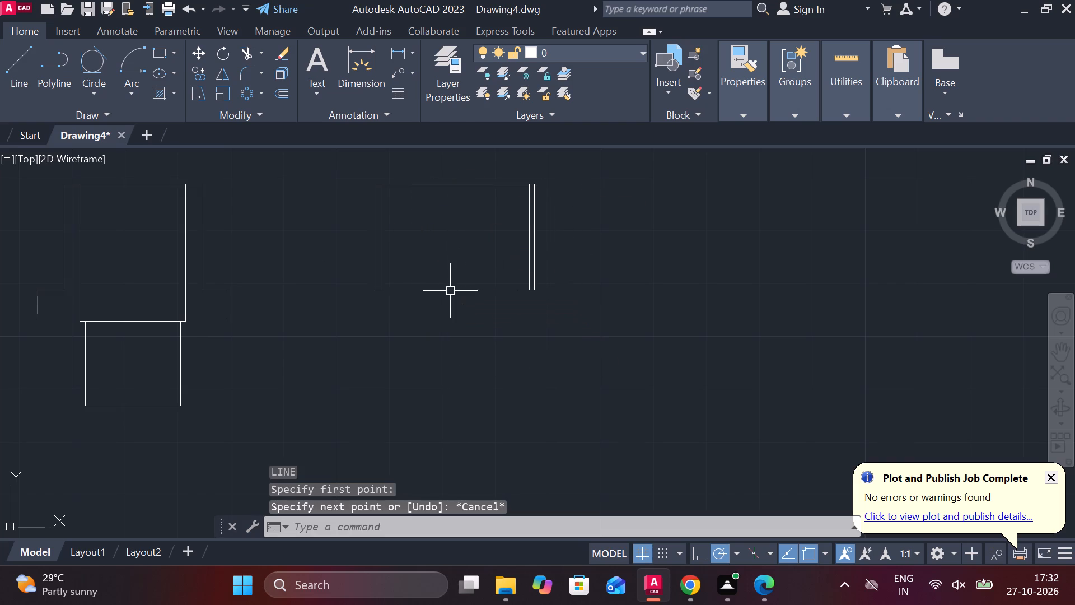
Draw two connected lines from the bottom midpoint of the 30 by 20 rectangle: 18 left and 43 down.
key(l)
key(Return)
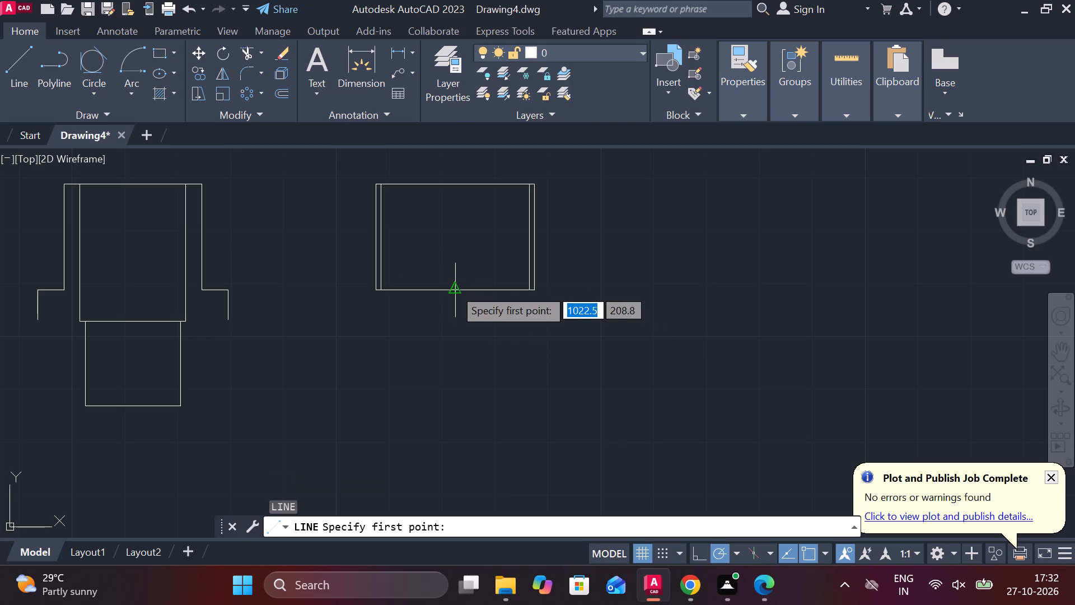
click(454, 288)
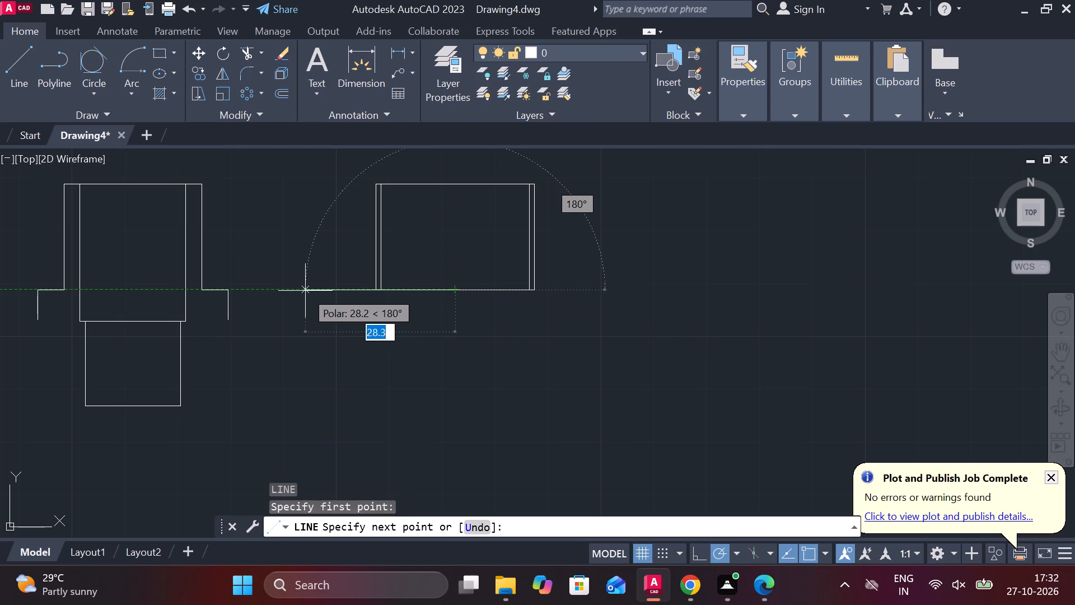
key(1)
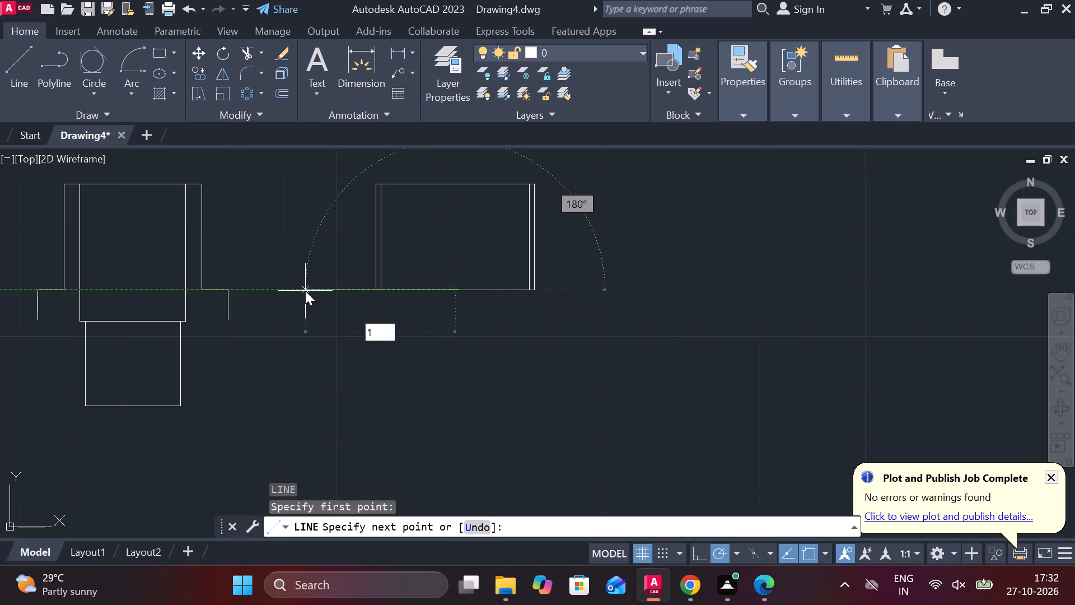
key(8)
key(Return)
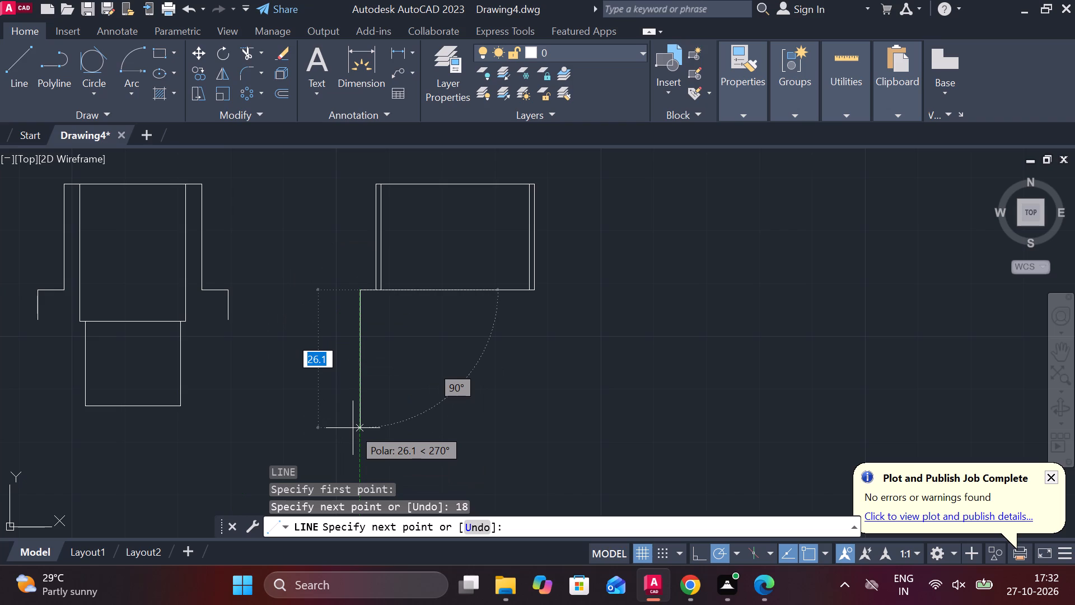
text(43)
key(Return)
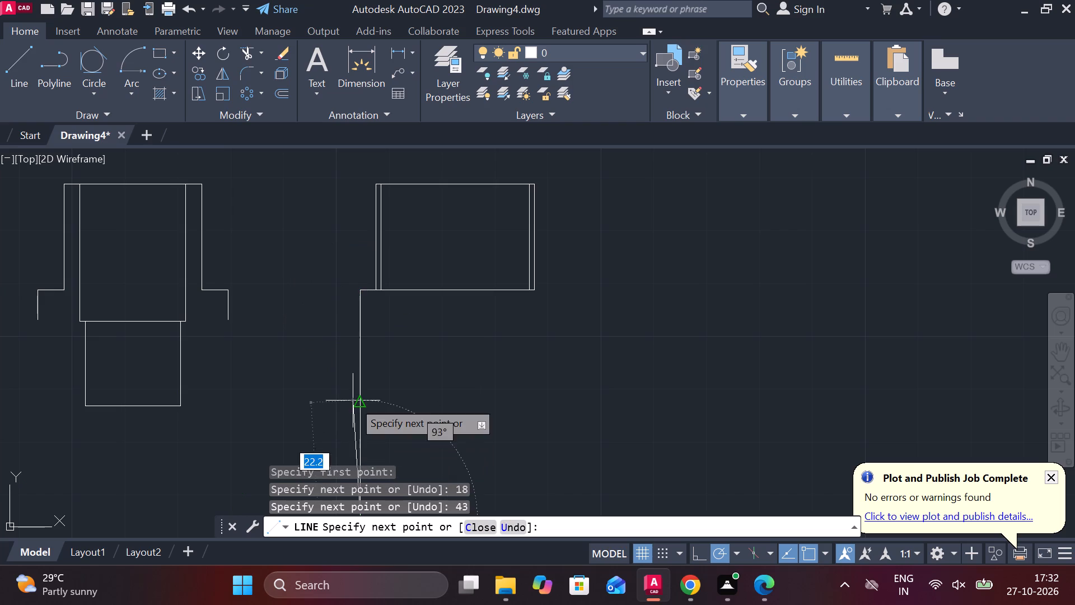
Continue the outline 36 right and 43 up, finishing with a line to the upper rectangle's bottom-right corner.
middle_drag(353, 401, 343, 371)
scroll(382, 345, down, 2)
middle_drag(382, 345, 361, 338)
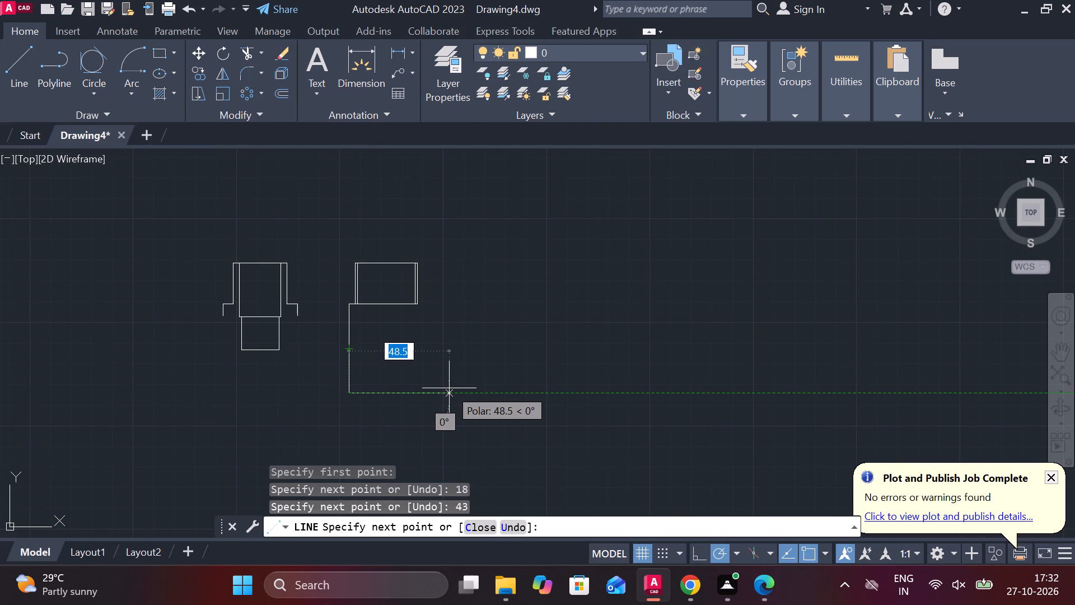
key(3)
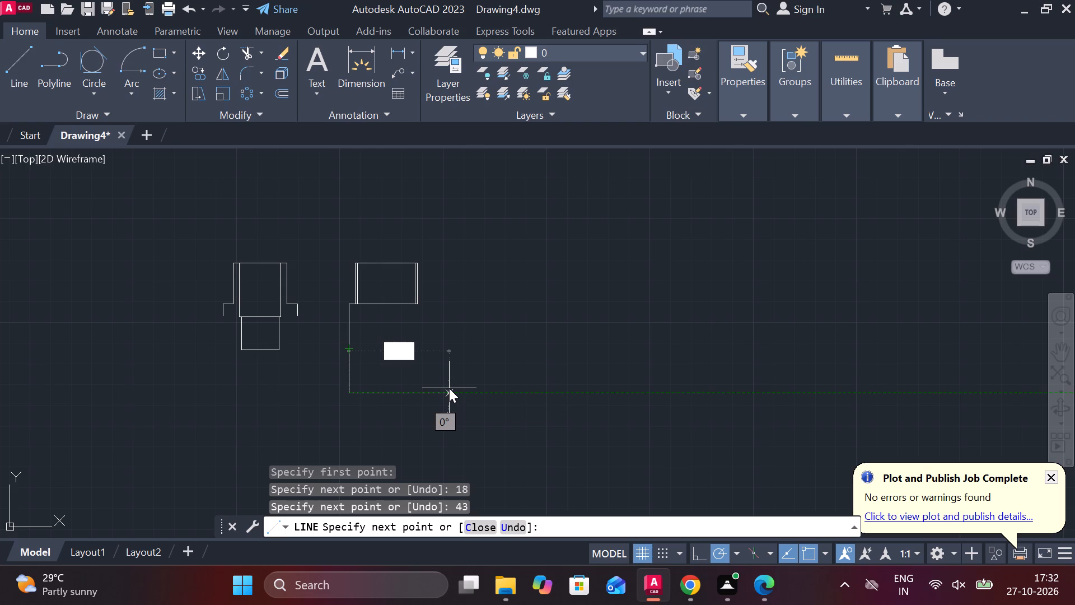
key(6)
key(Return)
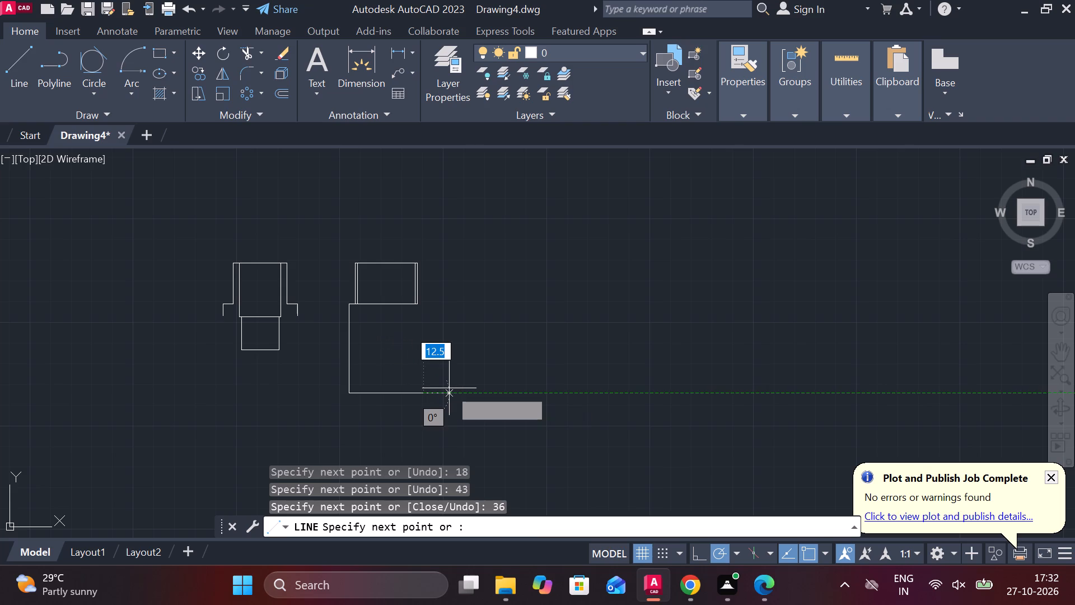
scroll(438, 379, up, 1)
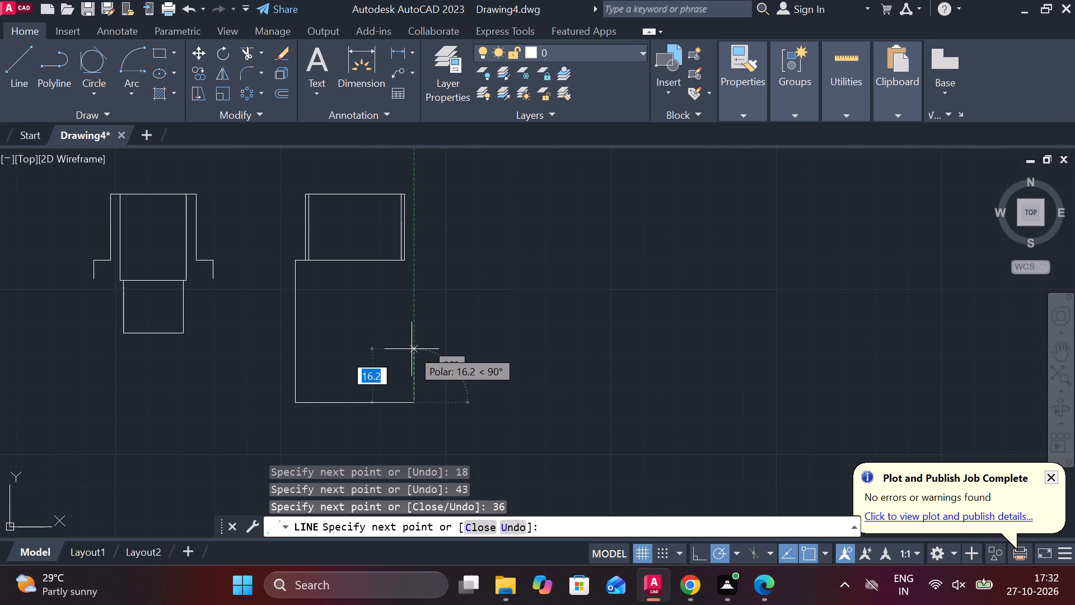
text(43)
key(Return)
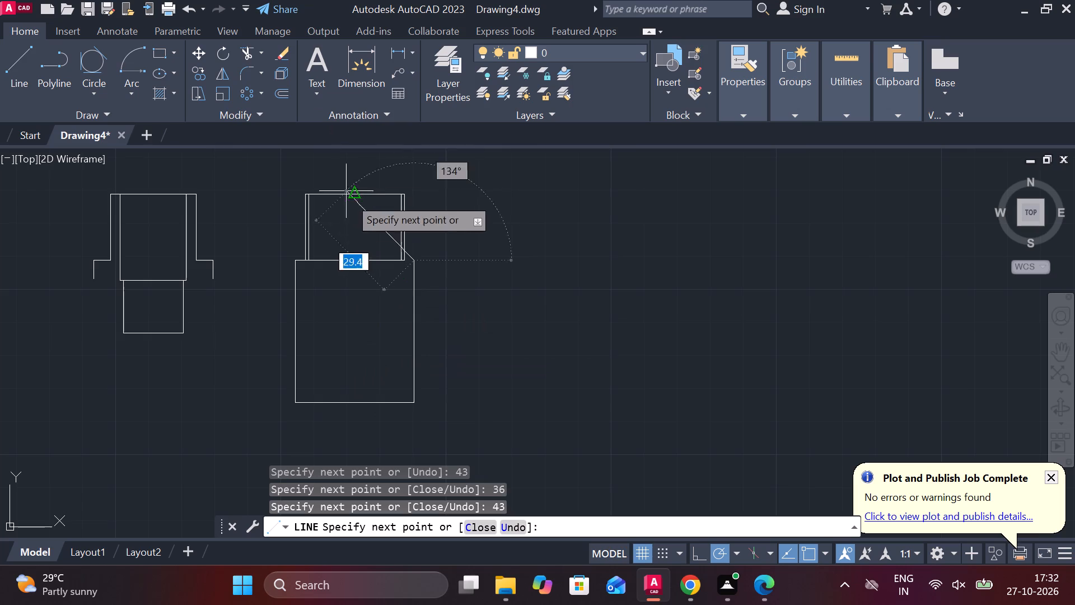
scroll(436, 250, up, 4)
middle_drag(405, 274, 842, 306)
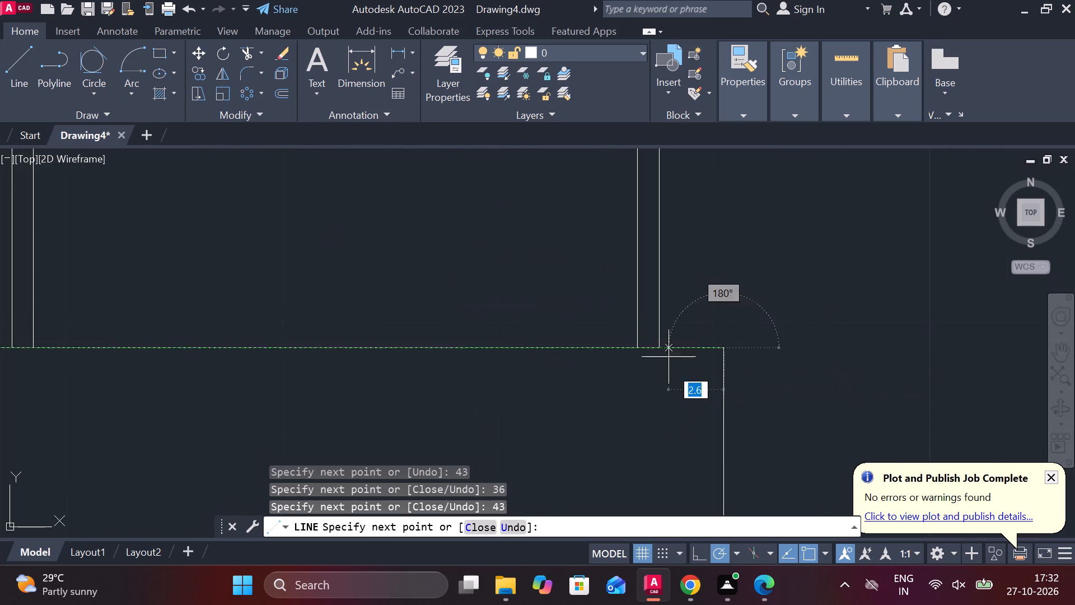
click(657, 346)
scroll(688, 291, down, 1)
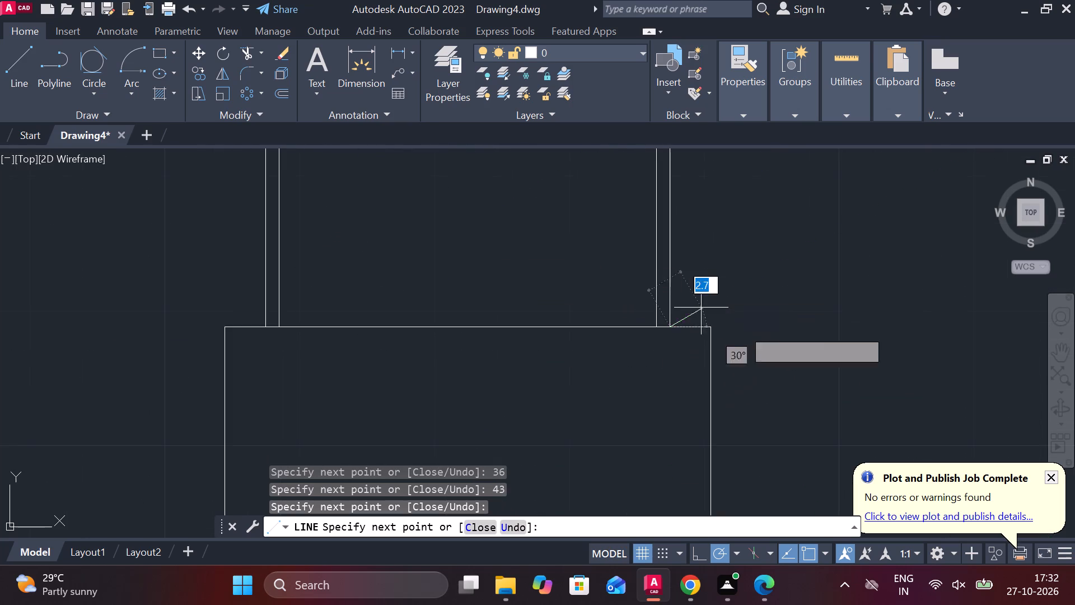
key(Escape)
Draw two connected lines from the bottom midpoint of the 36 by 43 rectangle: 14.5 right and 26 down.
middle_drag(745, 327, 684, 290)
scroll(677, 272, down, 1)
middle_drag(672, 338, 621, 268)
scroll(616, 263, down, 1)
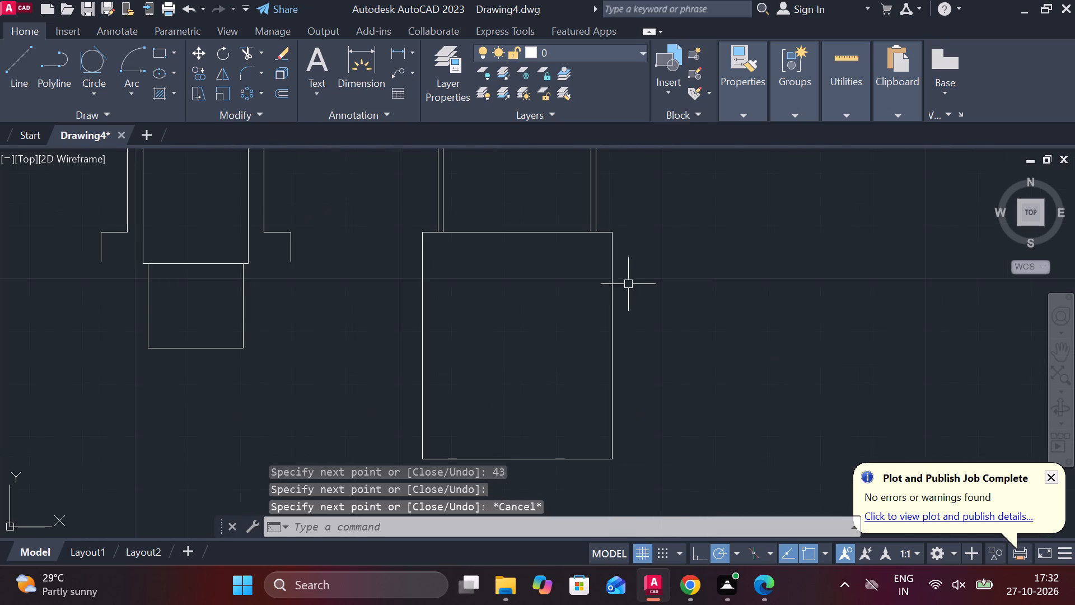
middle_drag(624, 283, 559, 240)
scroll(559, 308, down, 1)
middle_drag(553, 307, 536, 283)
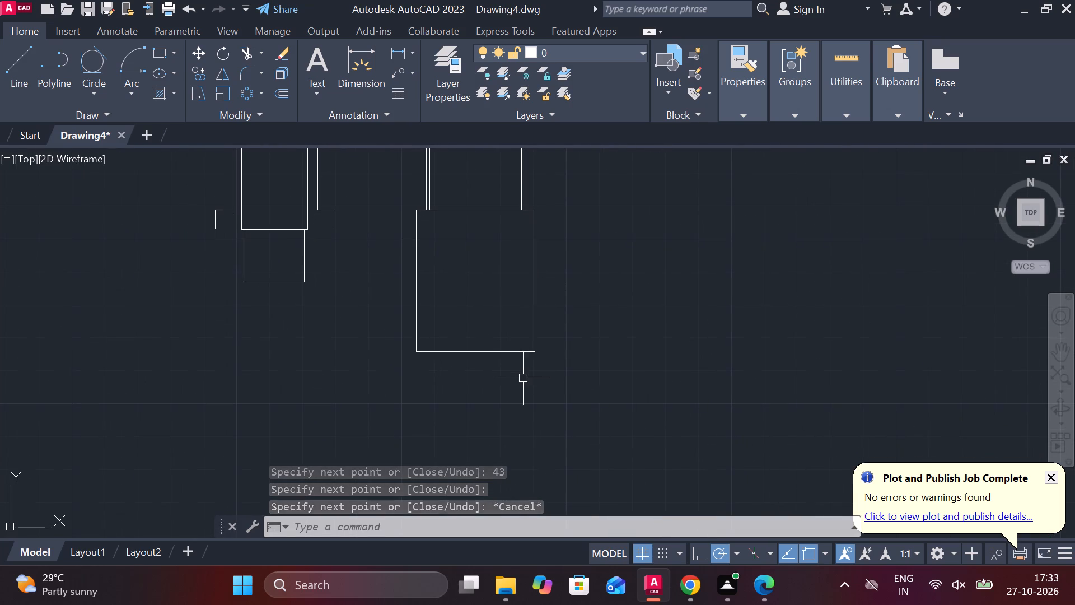
key(l)
key(Return)
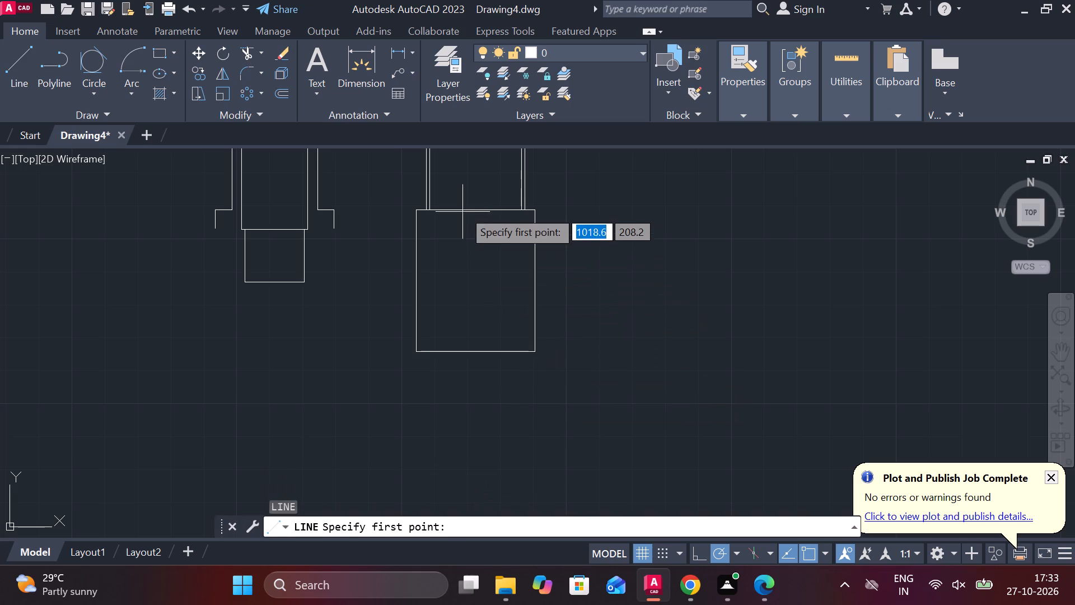
click(475, 353)
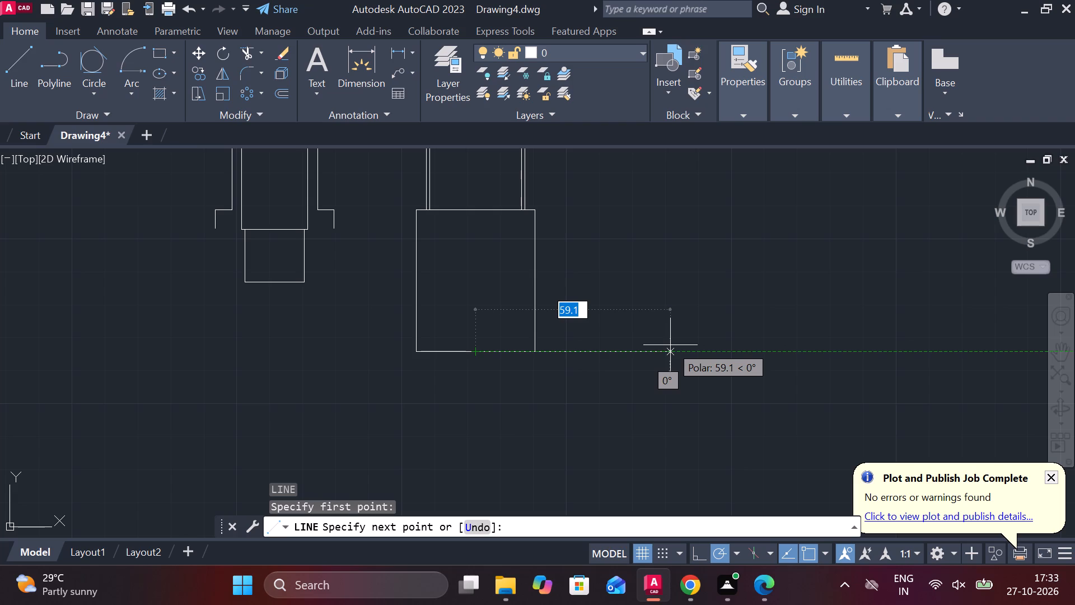
key(1)
key(4)
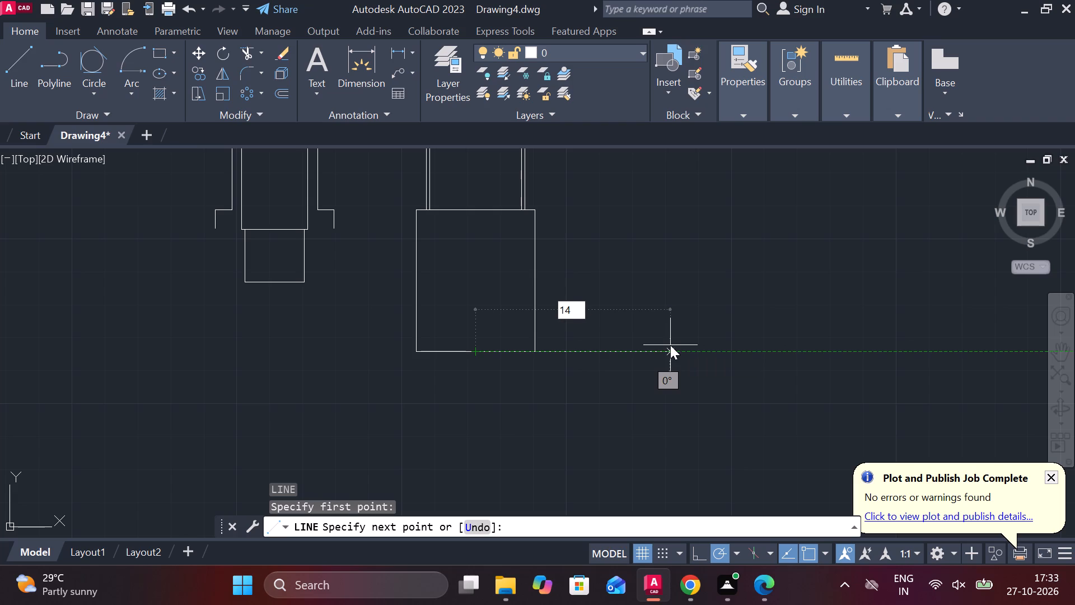
key(period)
key(5)
key(Return)
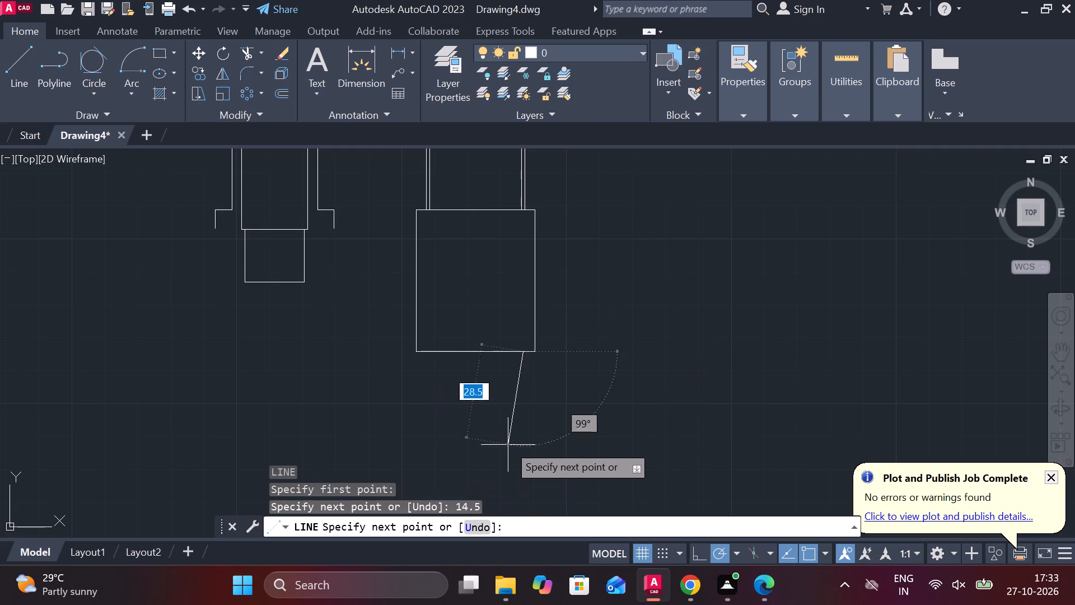
middle_drag(517, 428, 442, 371)
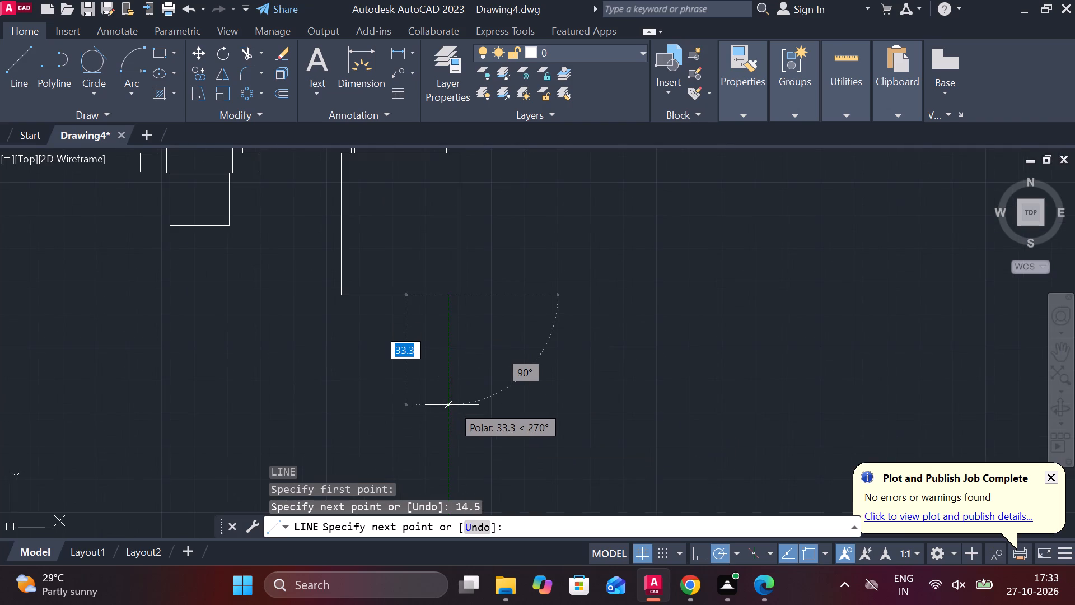
key(2)
text(6)
key(space)
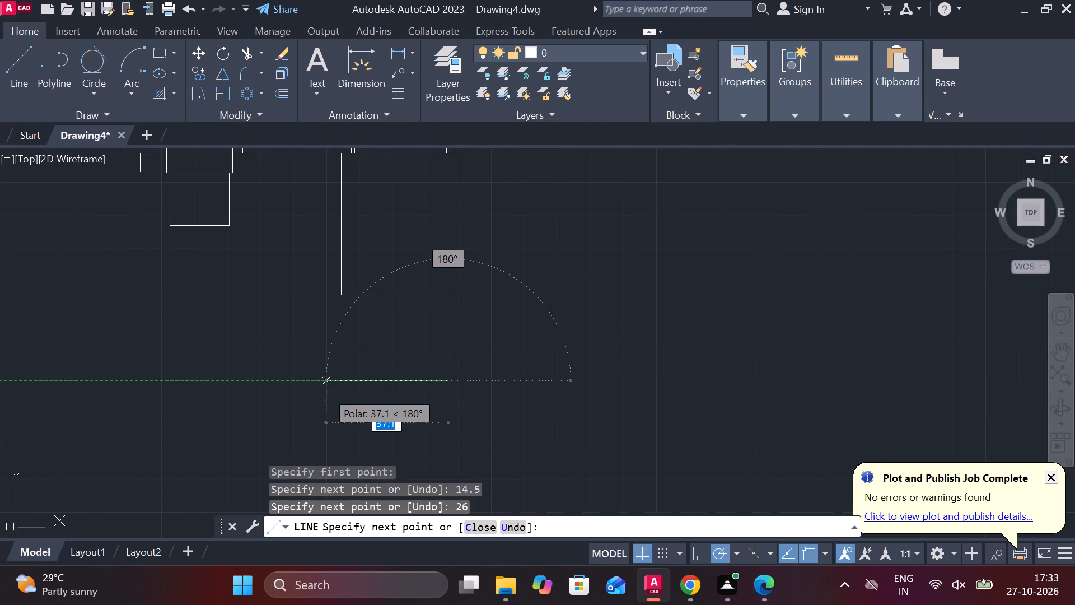
key(2)
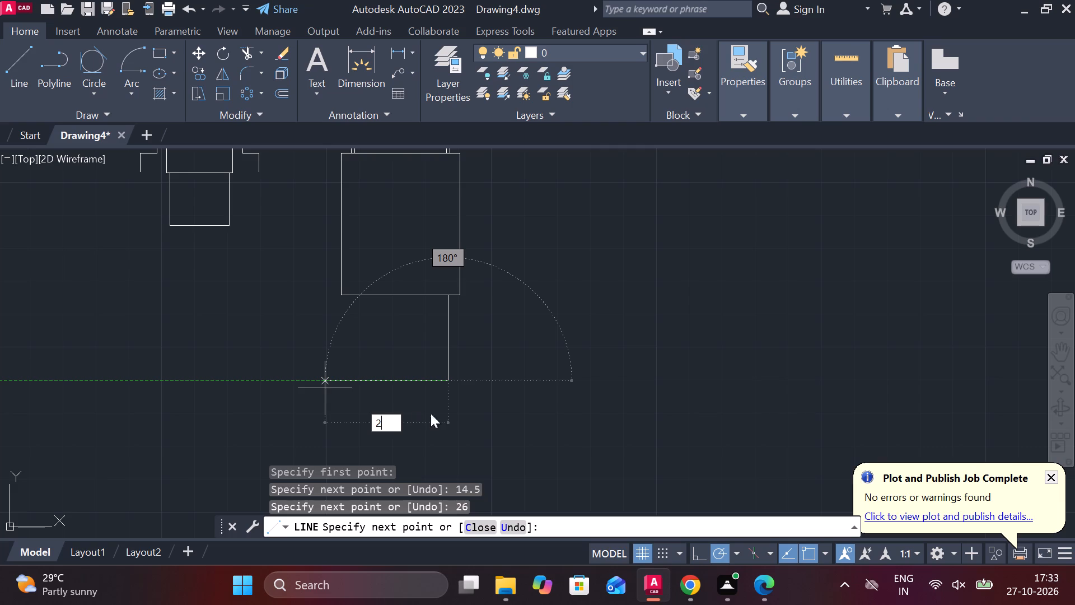
key(Escape)
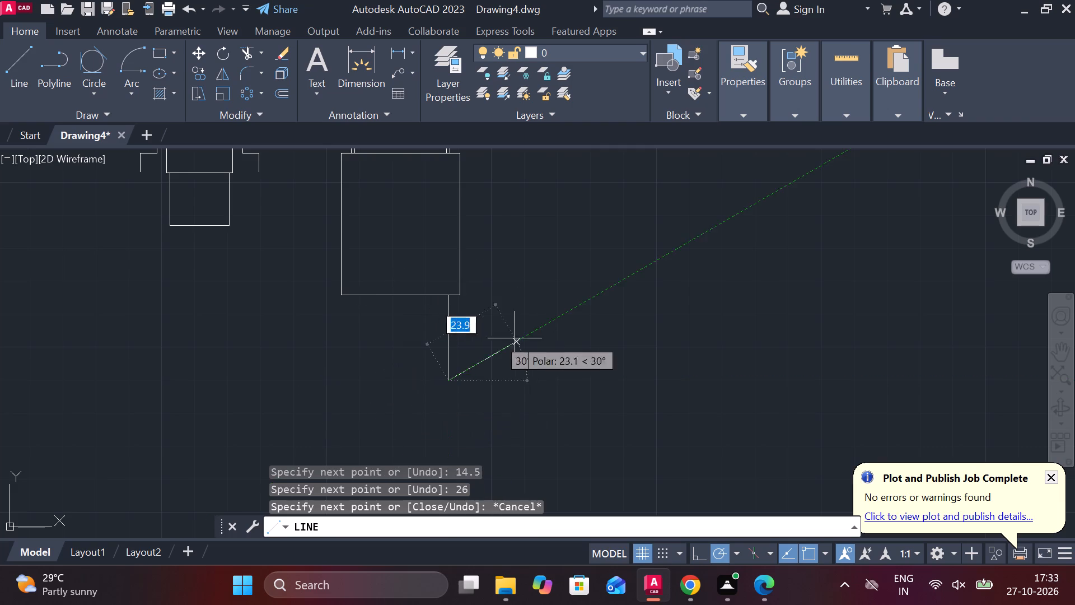
key(Escape)
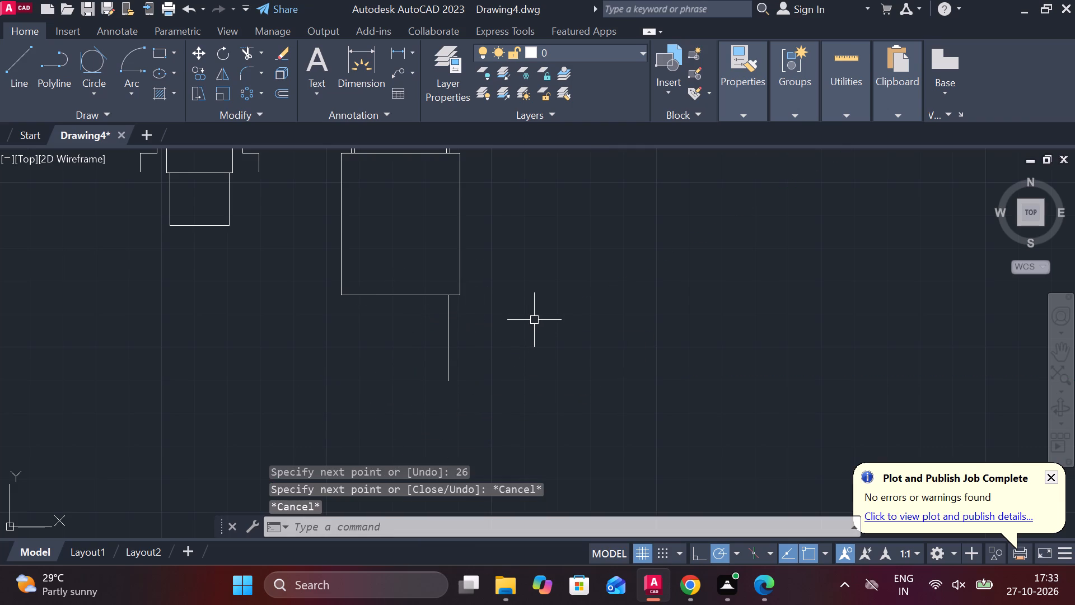
Draw two connected lines from the same bottom midpoint: 26 down as a centre line and 13 left.
key(l)
key(Return)
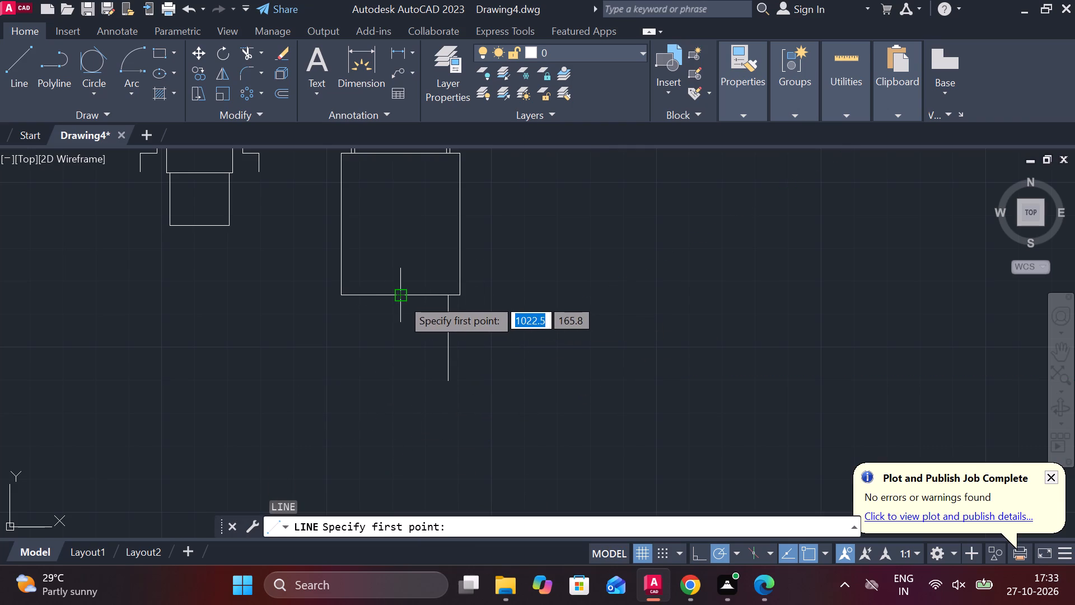
click(401, 297)
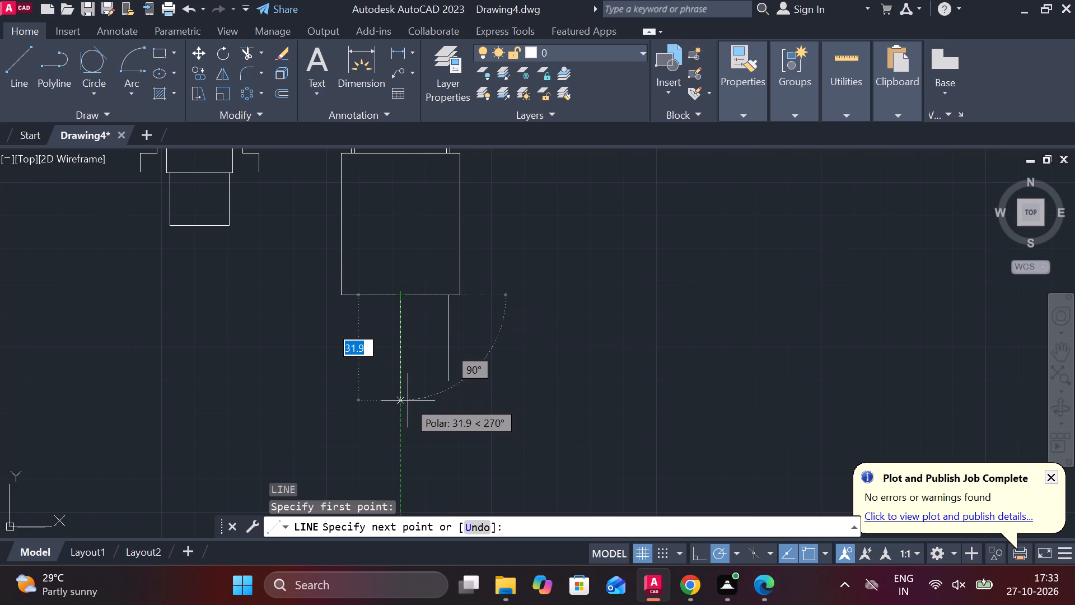
text(26)
key(space)
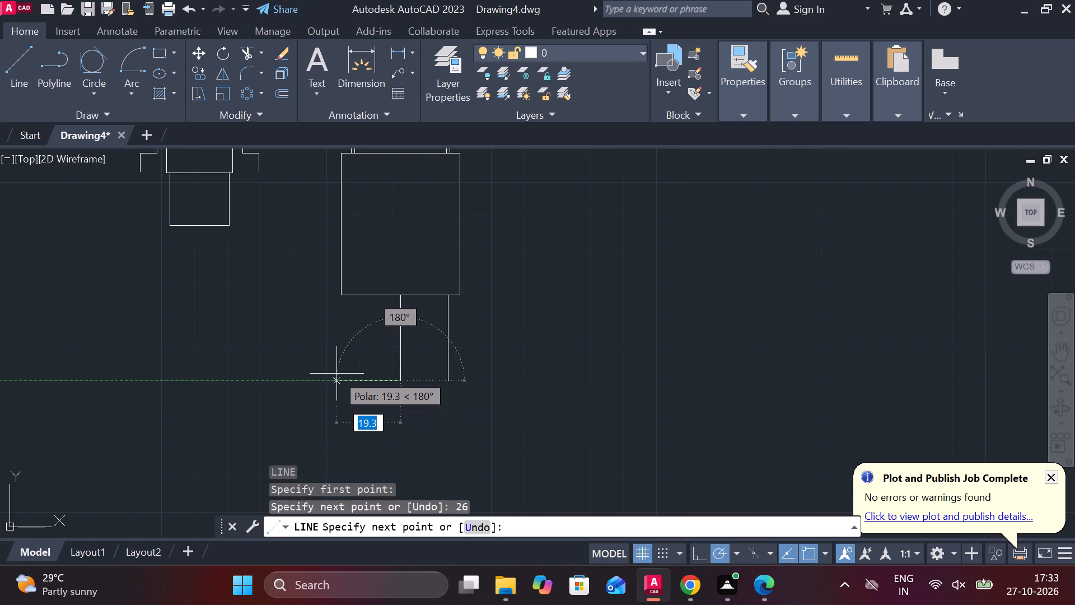
text(13)
key(space)
key(Escape)
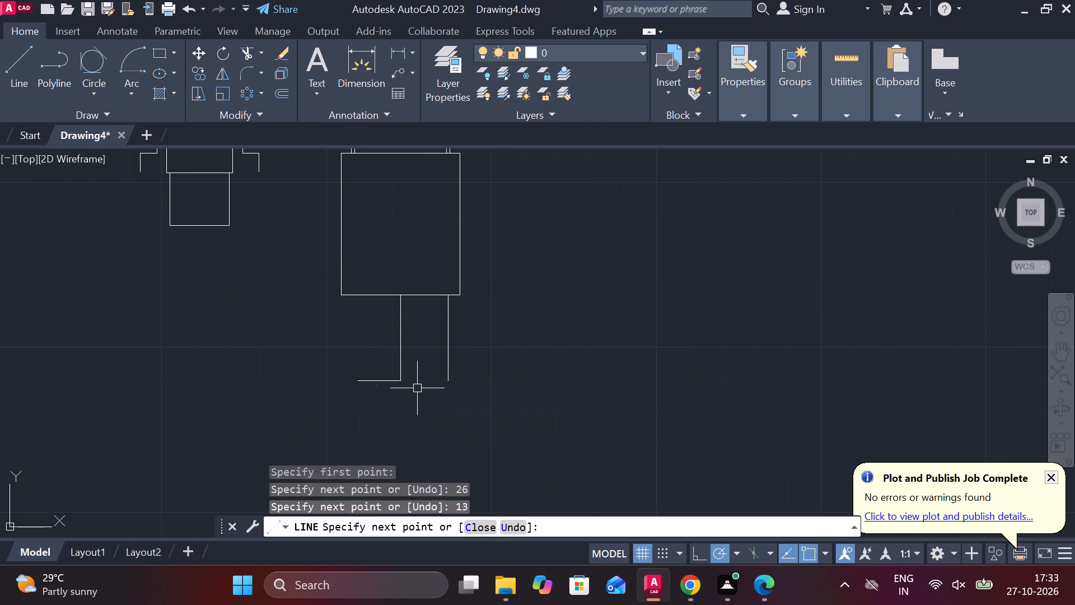
Mirror the 13-long bottom line about the vertical centre line, keeping the original.
click(386, 380)
text(MI)
key(Return)
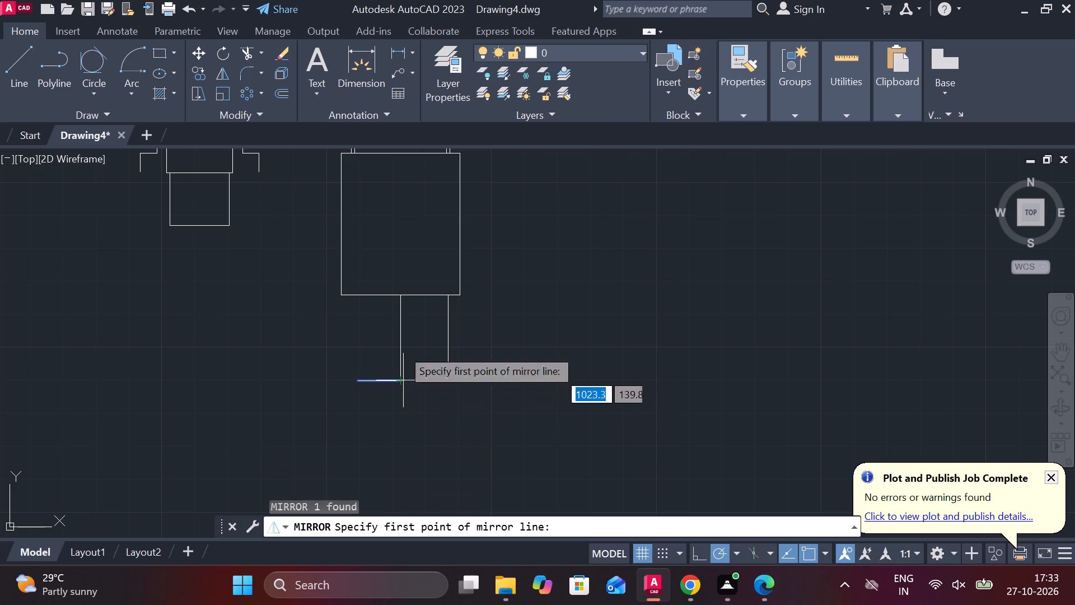
double_click(395, 376)
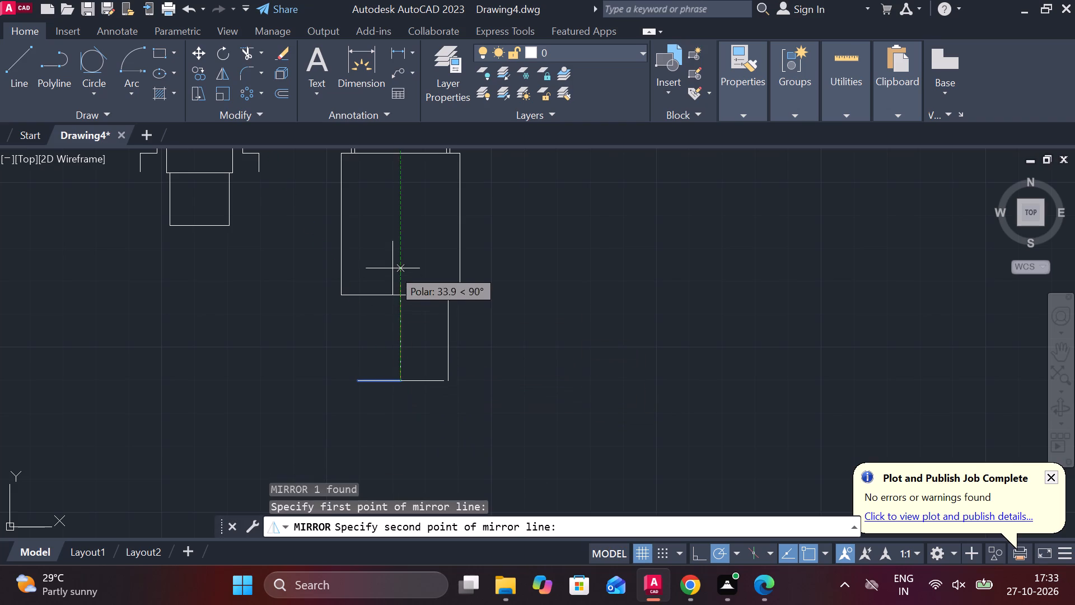
click(399, 290)
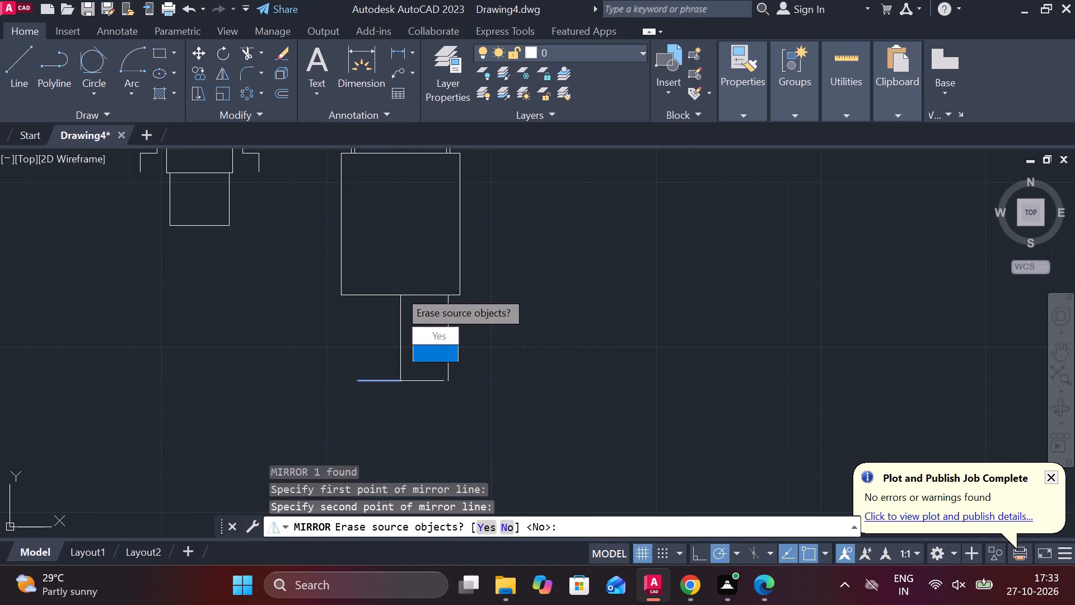
drag(438, 353, 399, 290)
key(Escape)
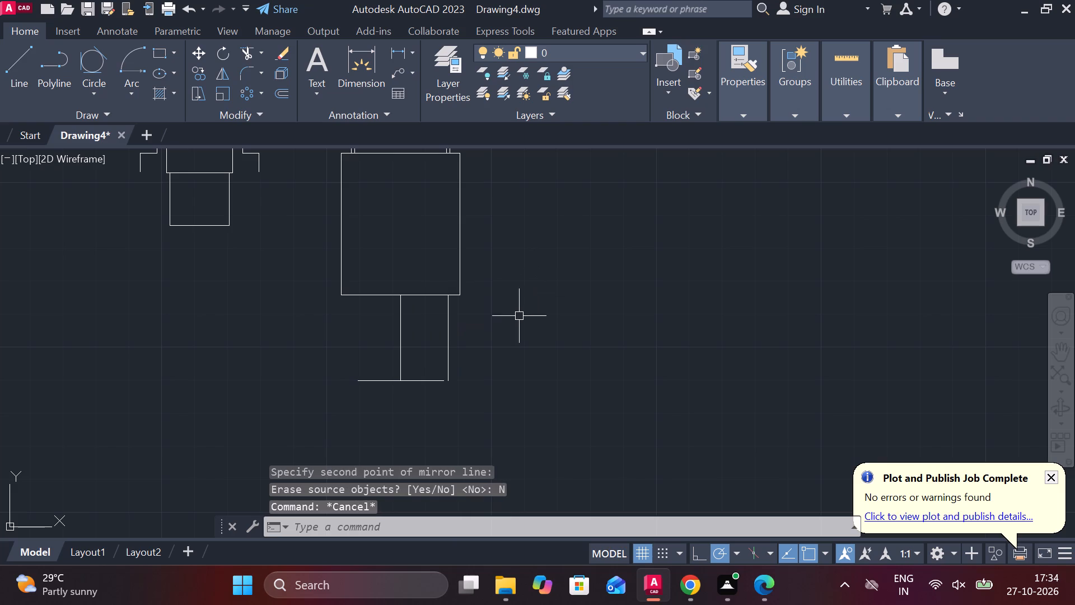
Draw a slanted line from the top of the right 26-long vertical to the right end of the mirrored bottom line.
key(l)
key(Return)
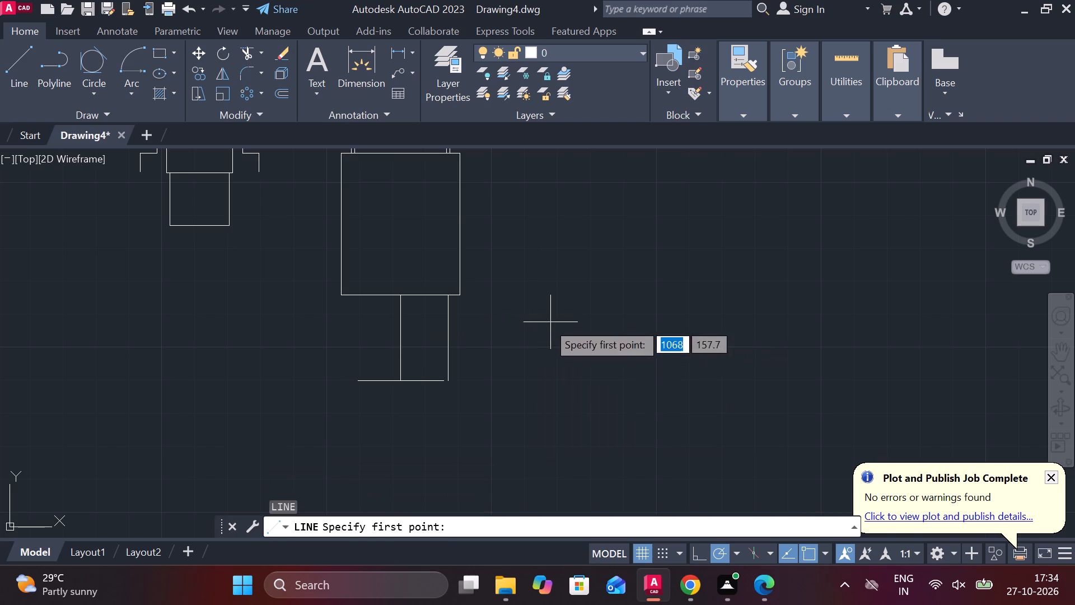
scroll(454, 311, up, 2)
click(437, 272)
middle_drag(427, 432, 426, 315)
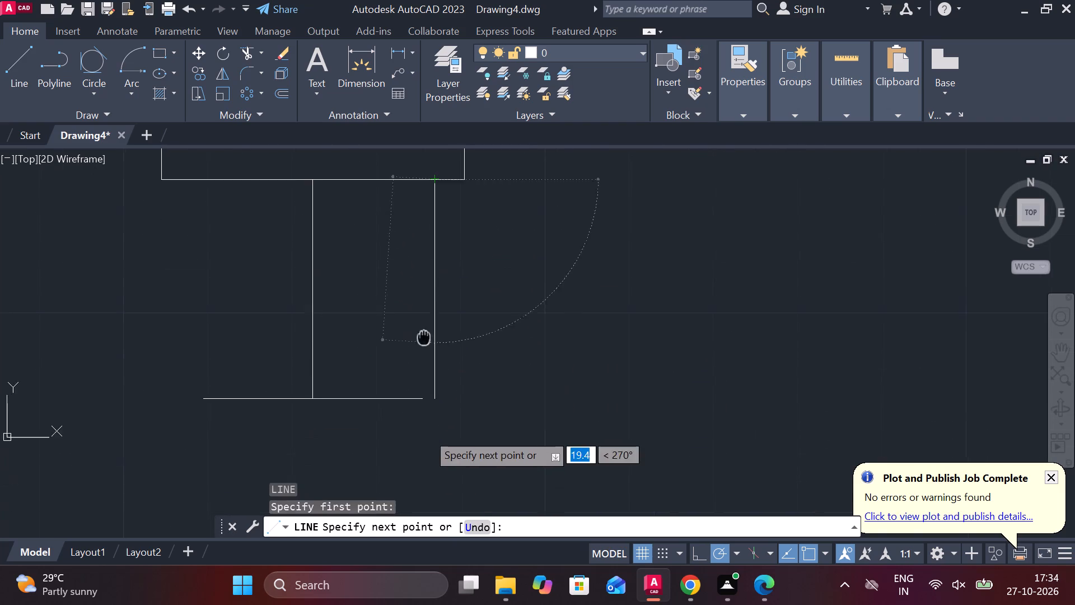
click(424, 367)
key(Escape)
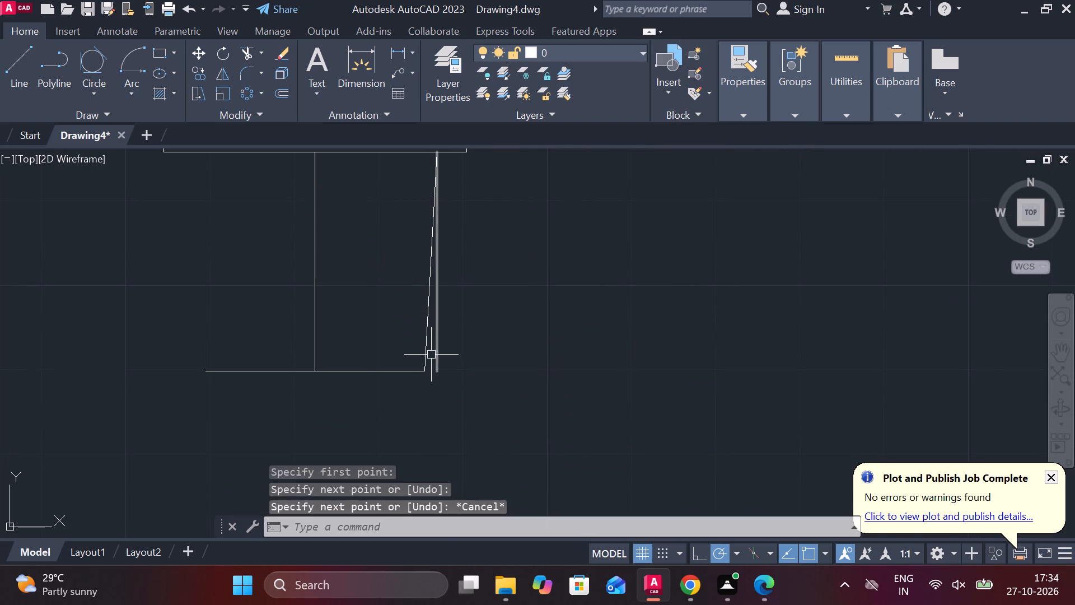
Erase the right-hand 26-long vertical line beside the slanted side.
click(435, 351)
text(EV)
key(space)
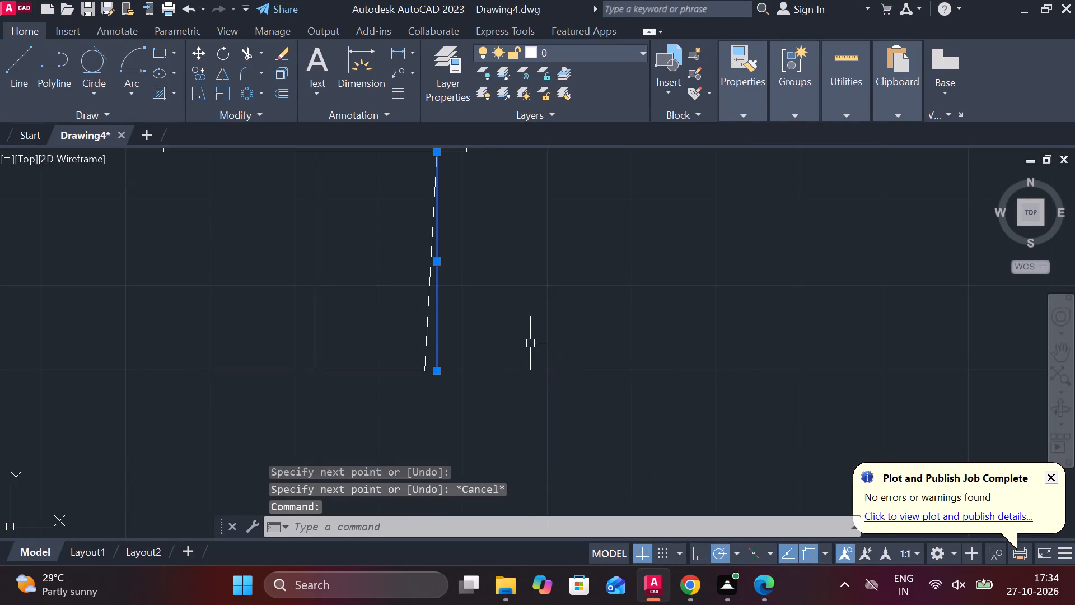
key(Escape)
click(440, 337)
text(E)
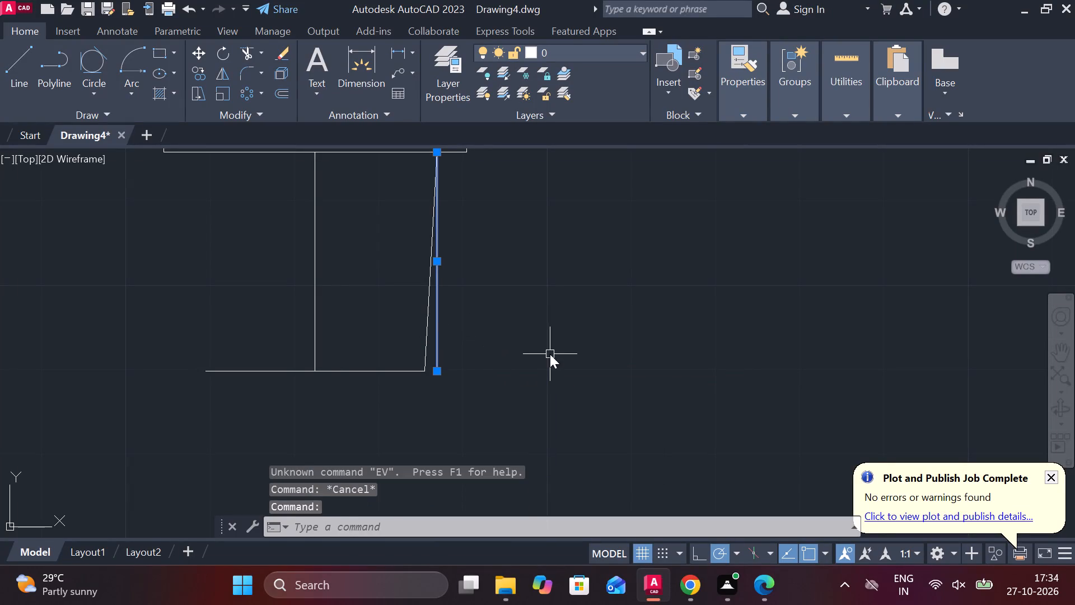
key(space)
Mirror the slanted right side about the vertical centre line, keeping the original.
click(433, 288)
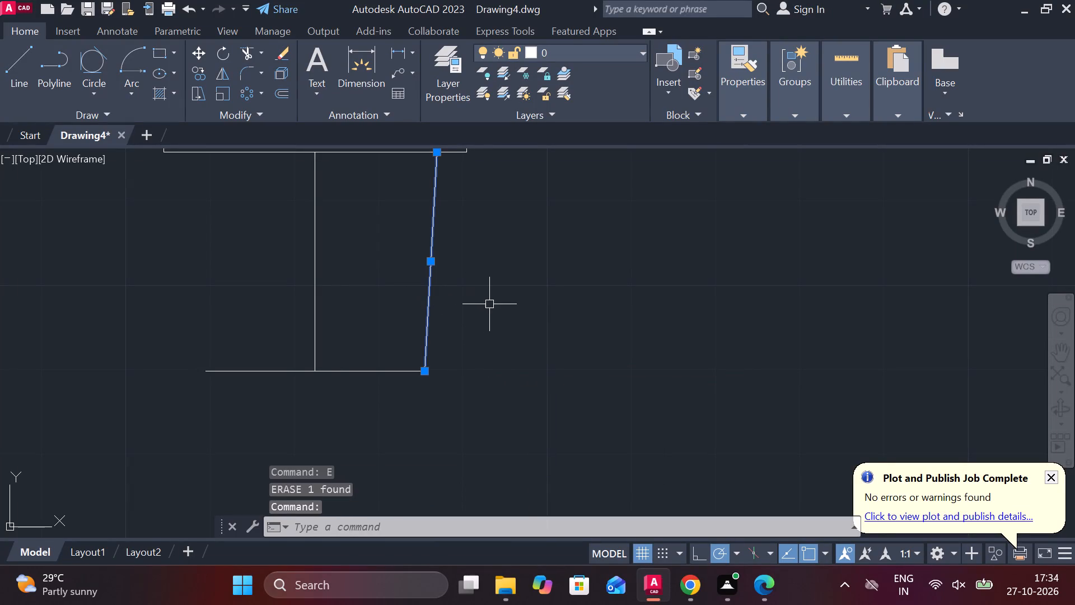
text(MI)
key(Return)
click(316, 370)
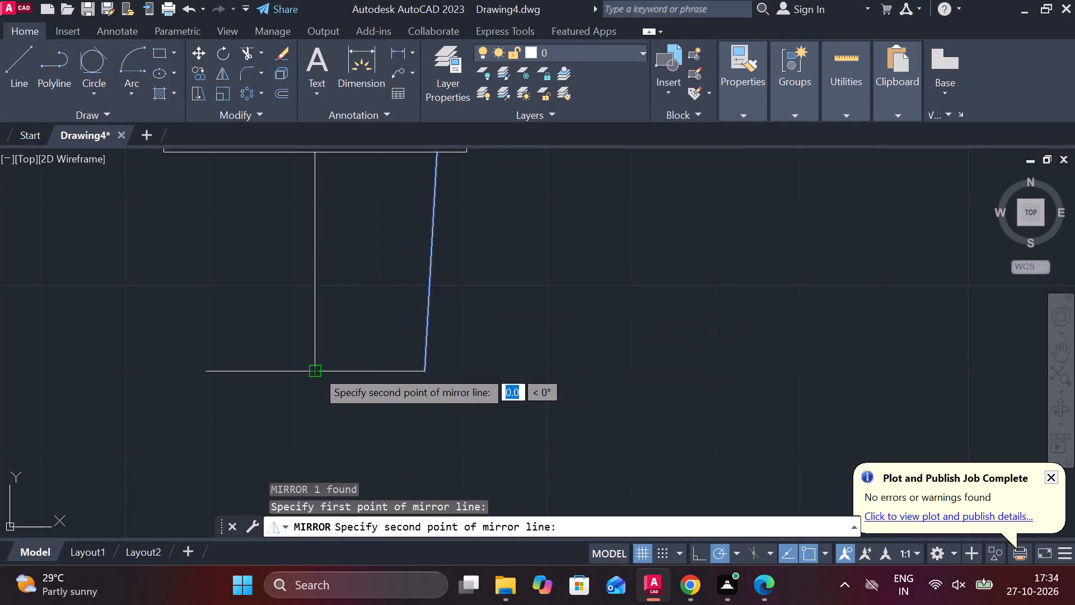
click(316, 156)
drag(357, 223, 317, 156)
Offset the bottom edge of the 36 by 43 rectangle downward by 1, into the tapered section.
scroll(376, 197, down, 1)
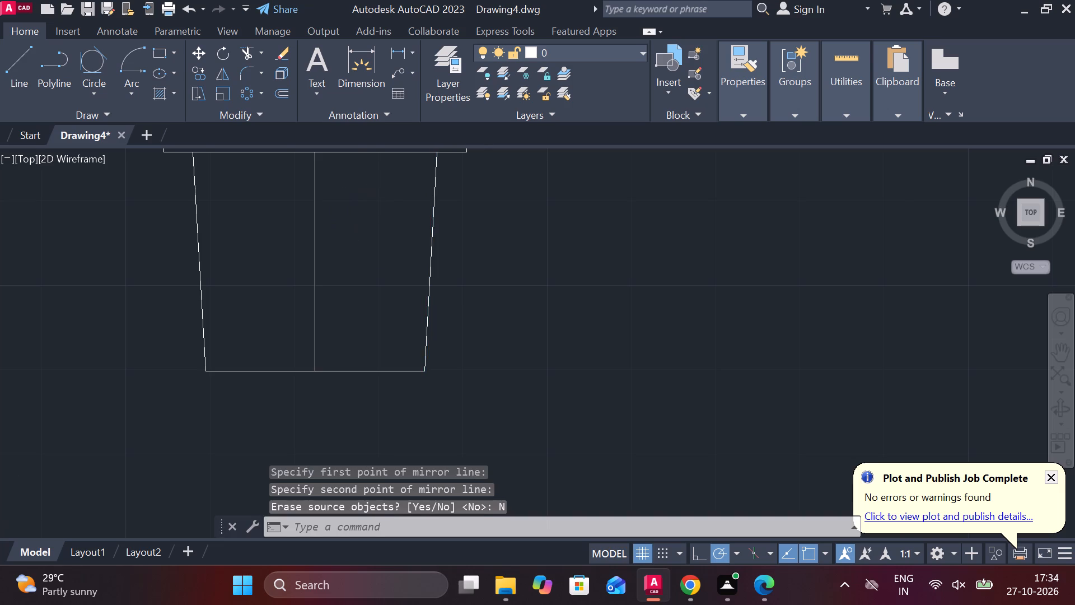
middle_drag(428, 242, 541, 336)
middle_drag(628, 336, 622, 333)
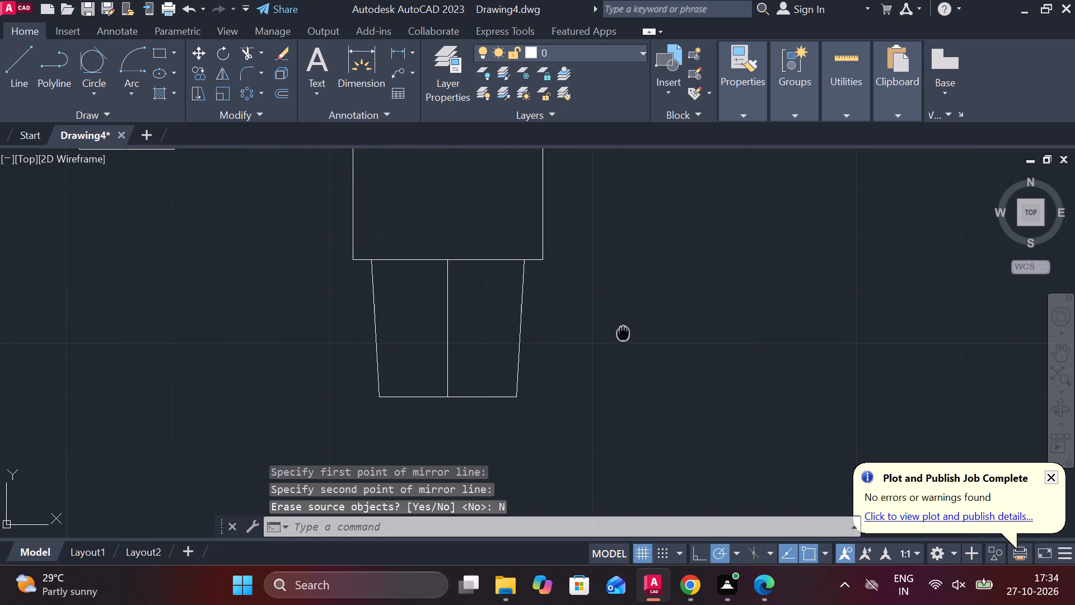
middle_drag(622, 333, 568, 364)
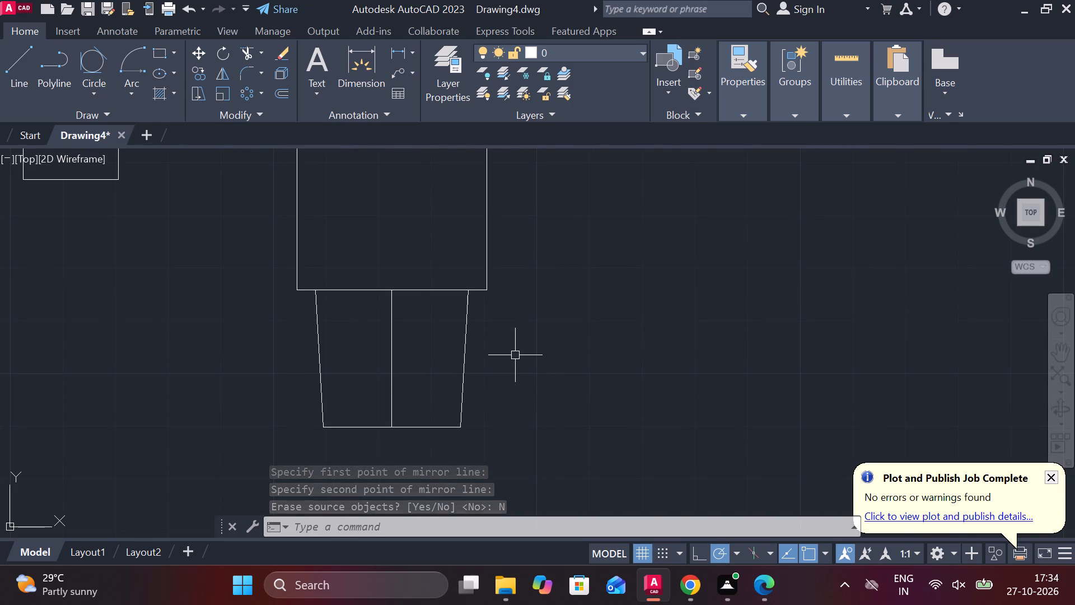
middle_drag(534, 388, 529, 364)
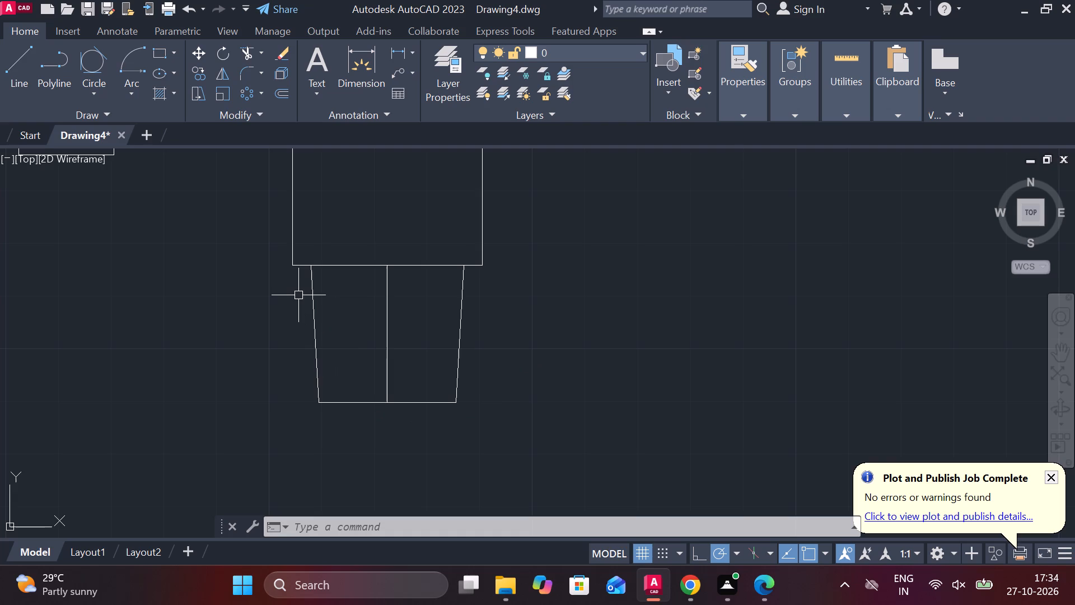
click(338, 269)
key(o)
key(Return)
key(Return)
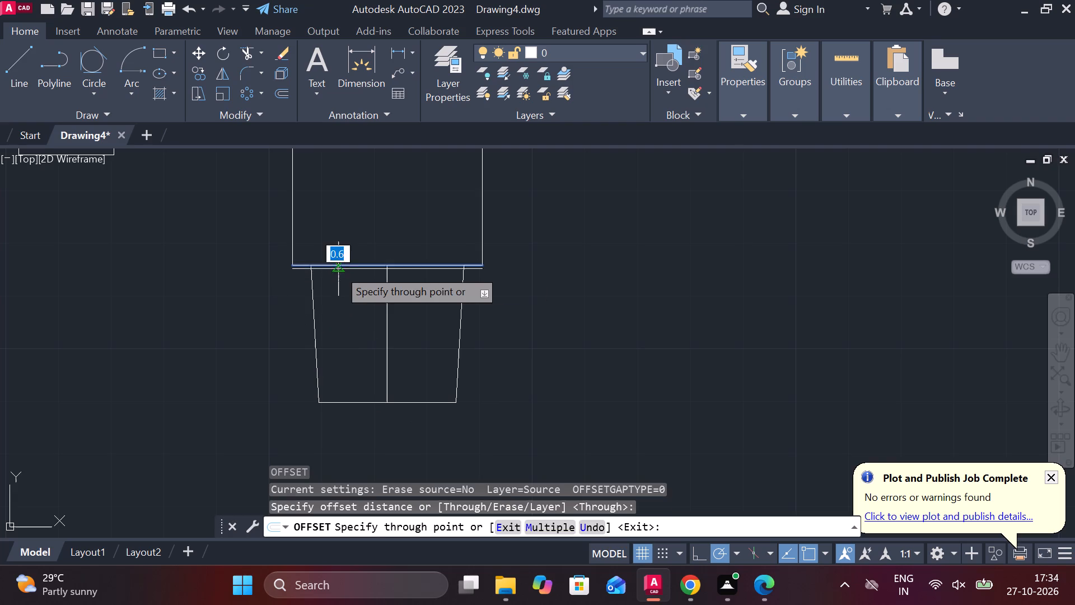
text(1)
key(space)
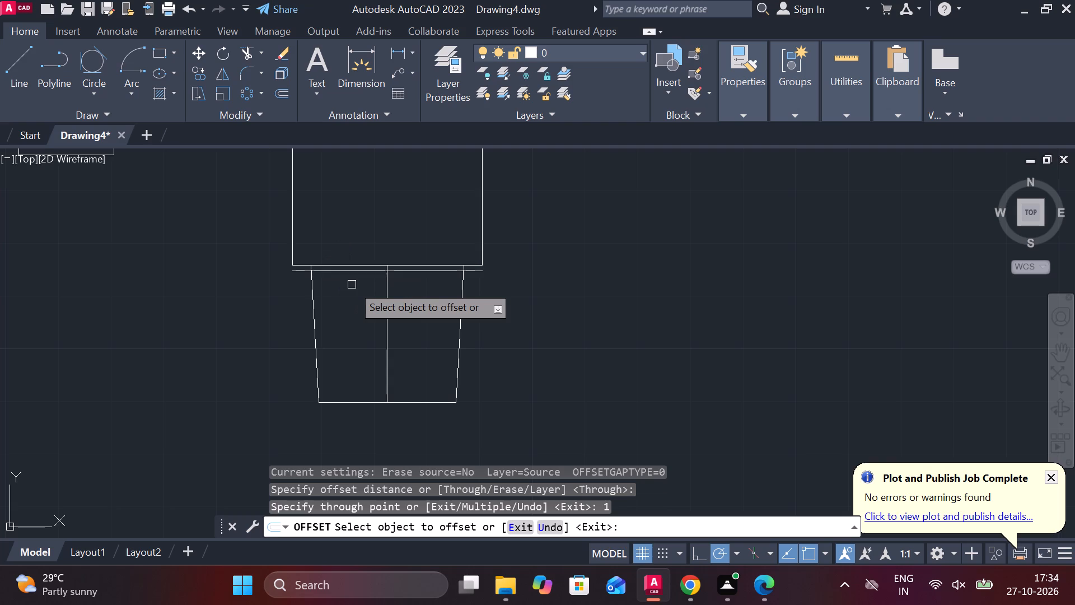
key(Escape)
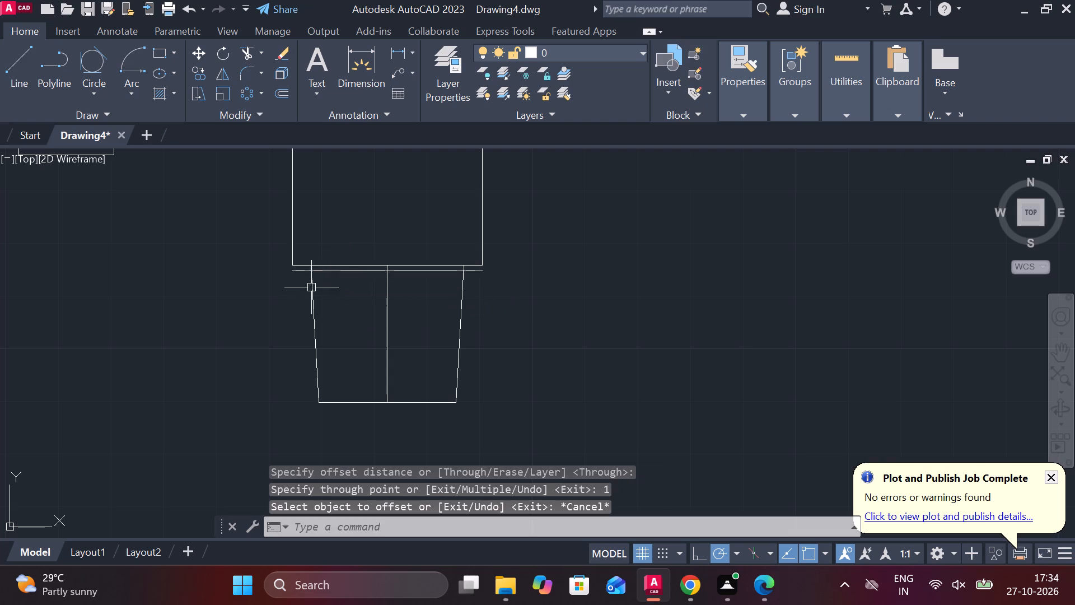
Join the two slanted sides and the two bottom lines of the tapered section into one polyline.
click(308, 283)
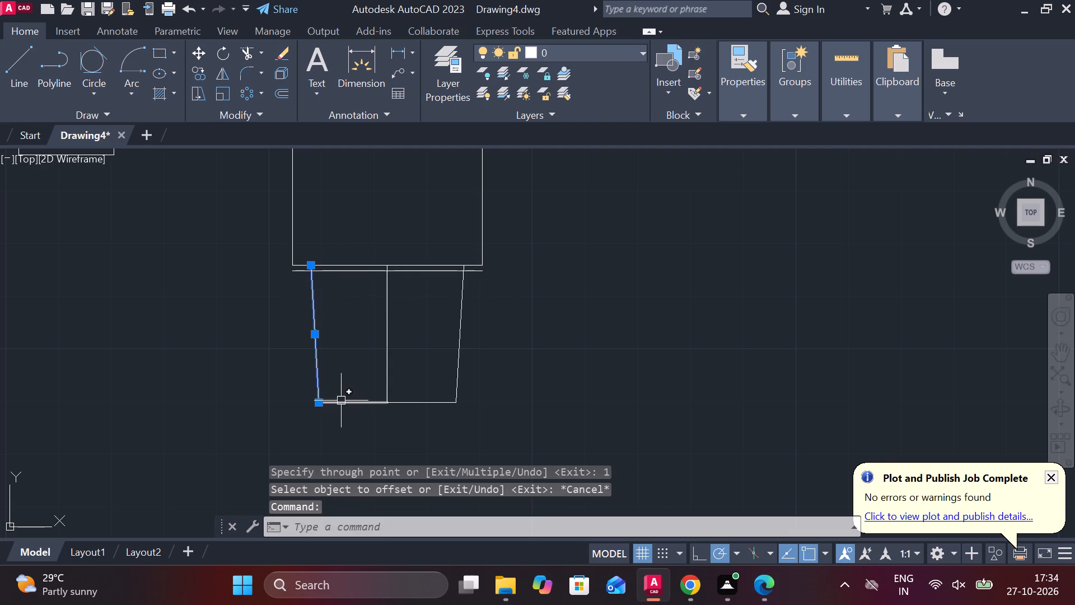
click(341, 401)
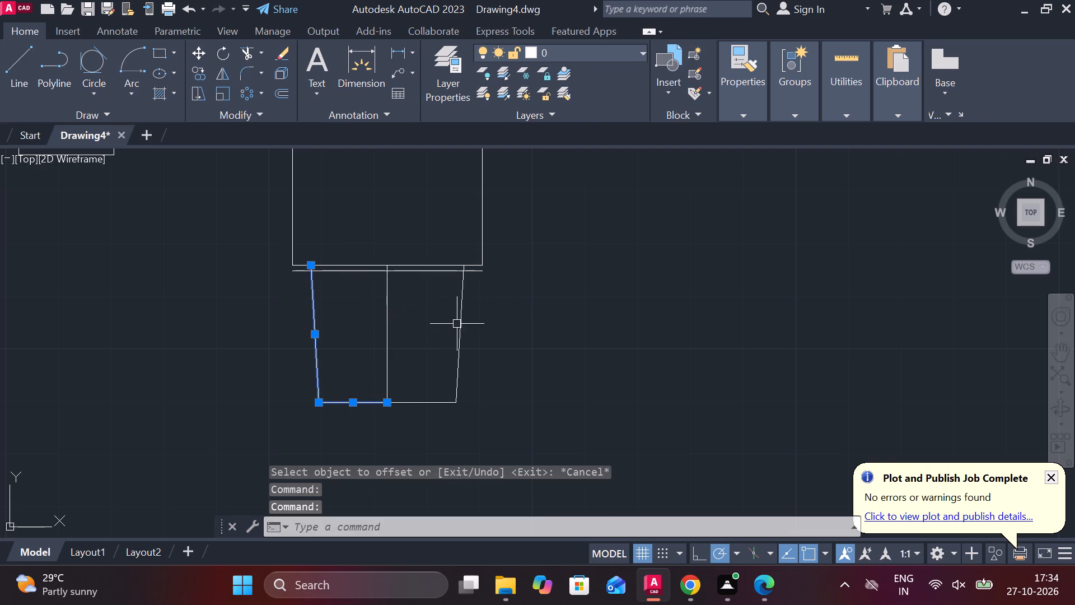
click(457, 324)
click(427, 407)
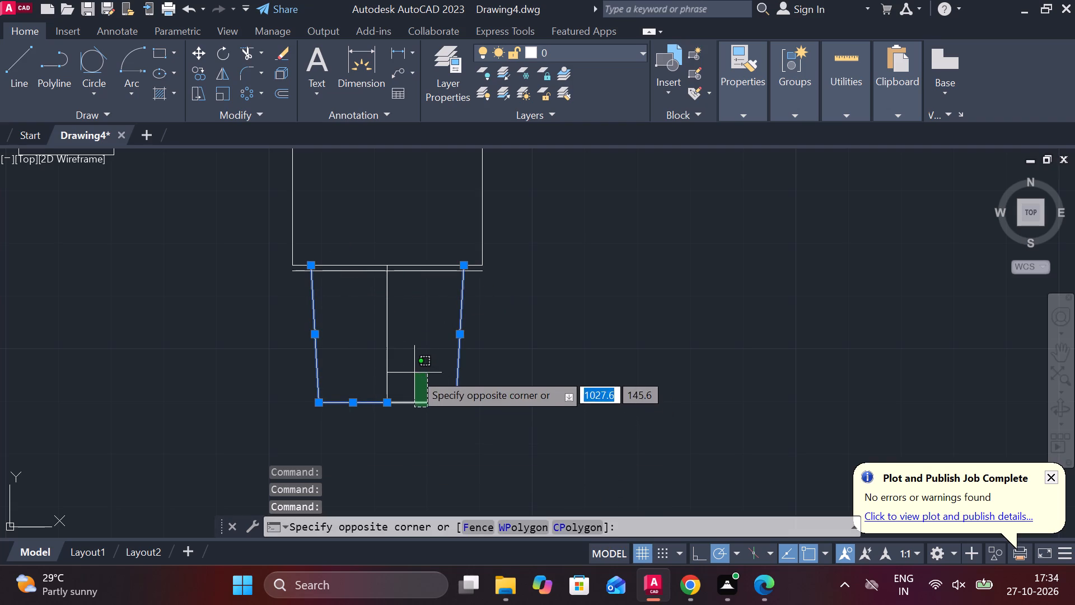
click(413, 392)
key(j)
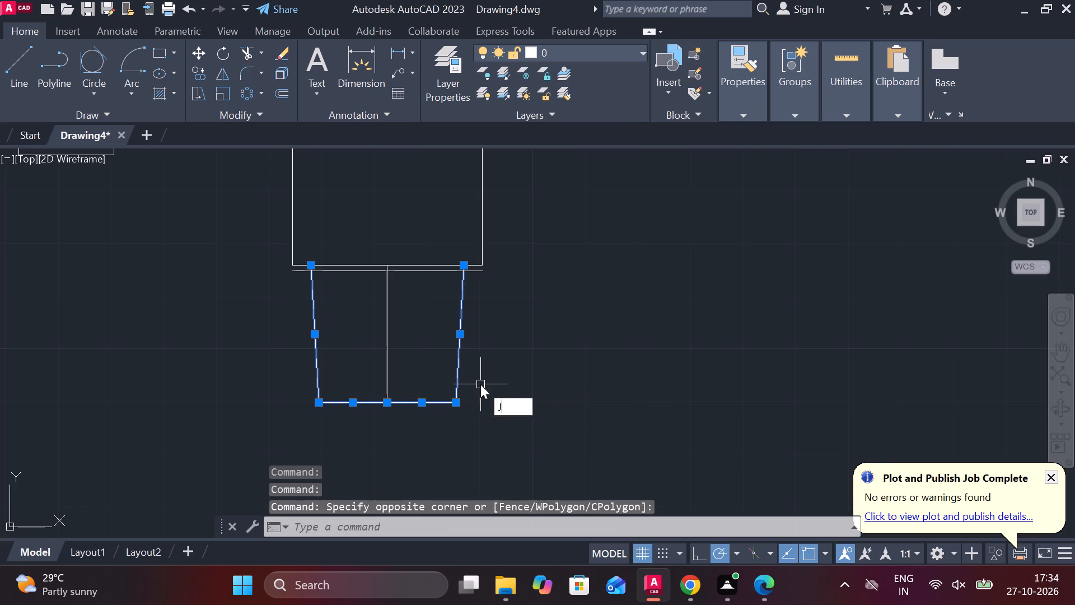
key(Return)
Move the joined tapered outline down from the rectangle's bottom edge so its top meets the offset line.
click(458, 373)
middle_drag(419, 331, 443, 406)
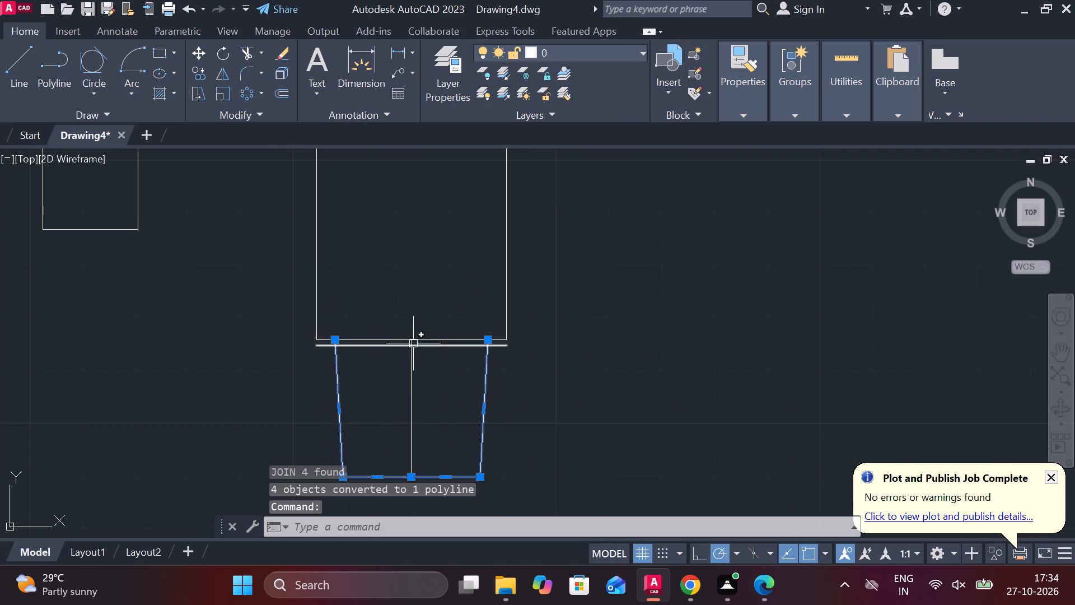
scroll(413, 330, up, 2)
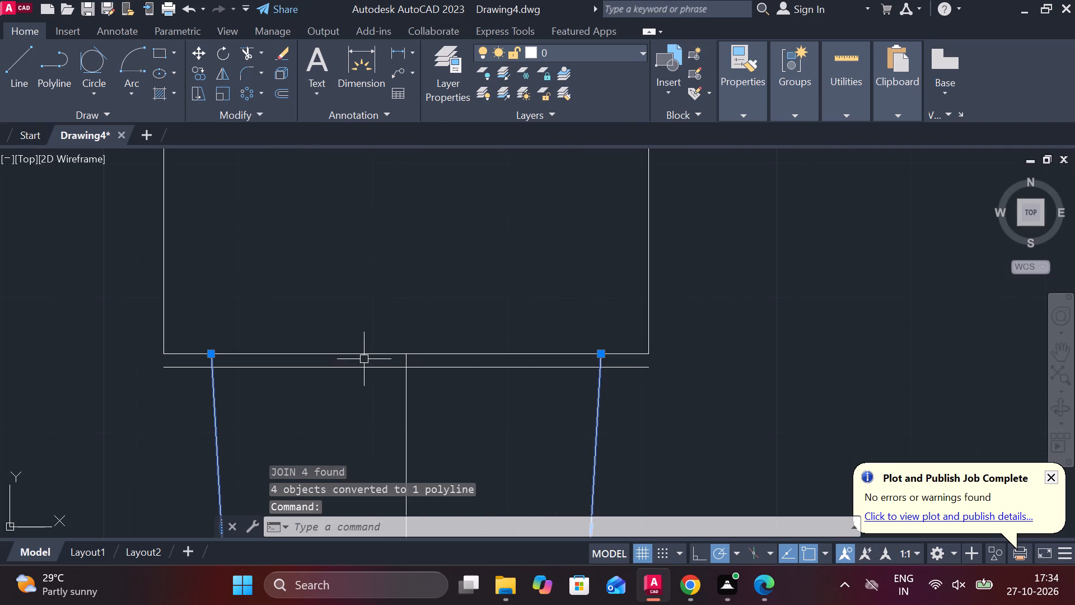
scroll(394, 370, down, 1)
key(m)
key(Return)
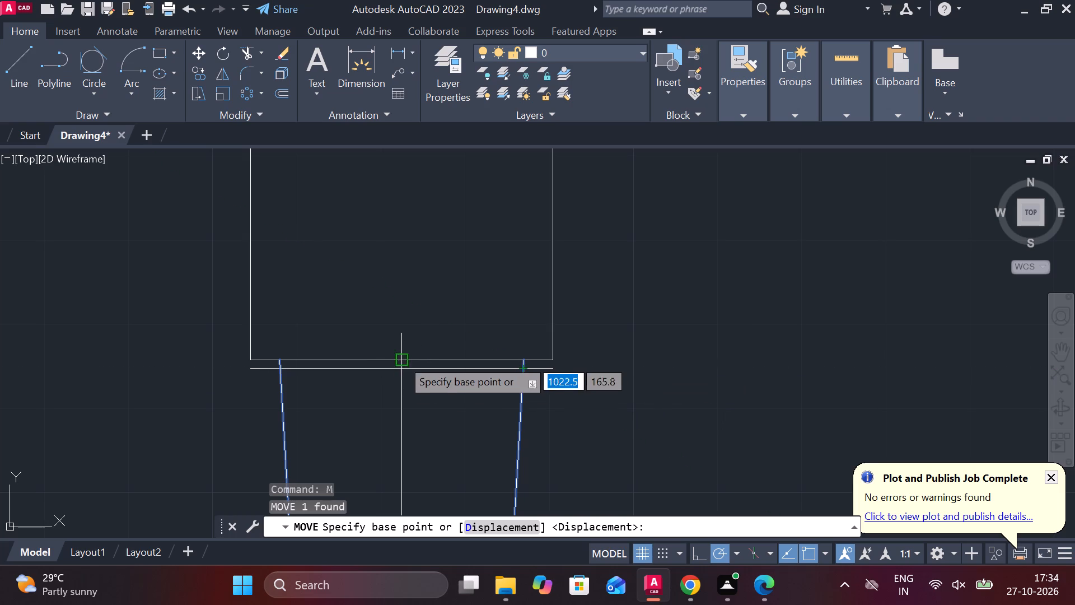
scroll(389, 353, up, 2)
click(418, 374)
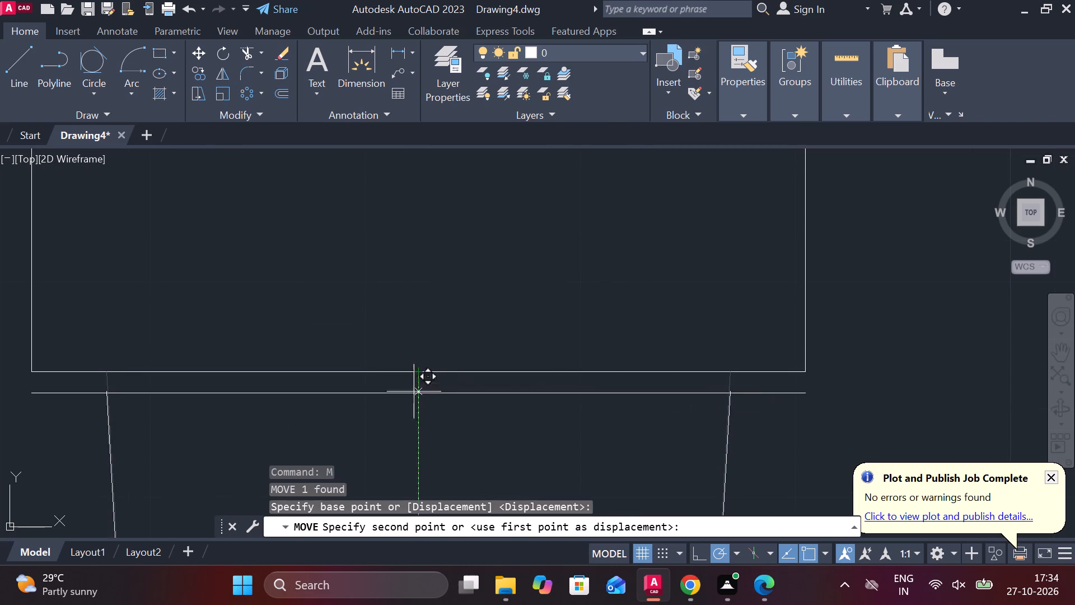
click(422, 398)
scroll(429, 394, down, 2)
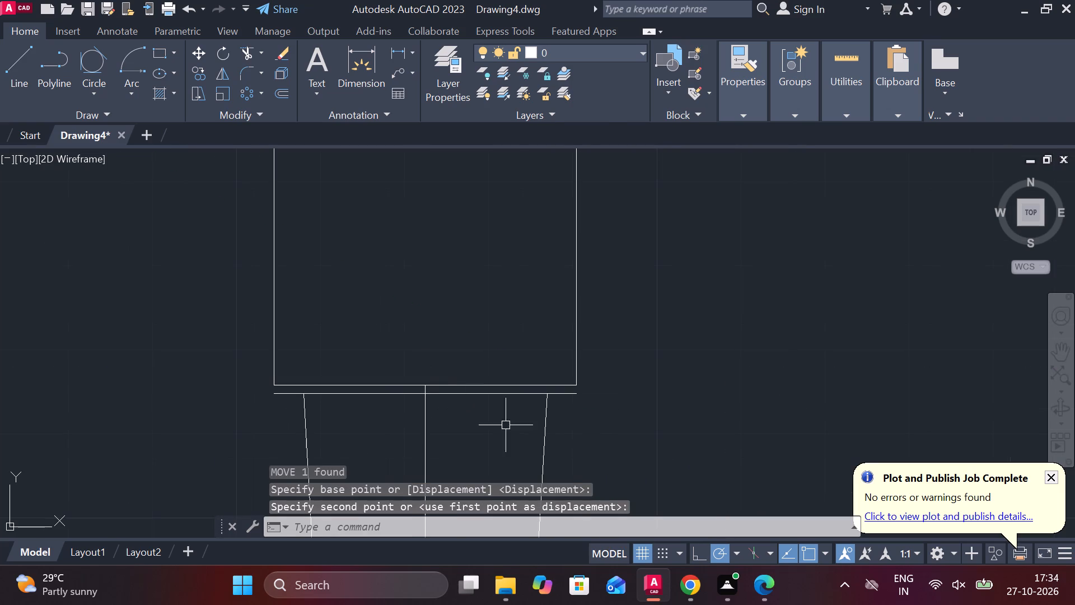
Draw a short vertical line from the top of the tapered section's right side up to the rectangle's bottom edge.
key(l)
key(Return)
scroll(498, 396, up, 2)
click(621, 393)
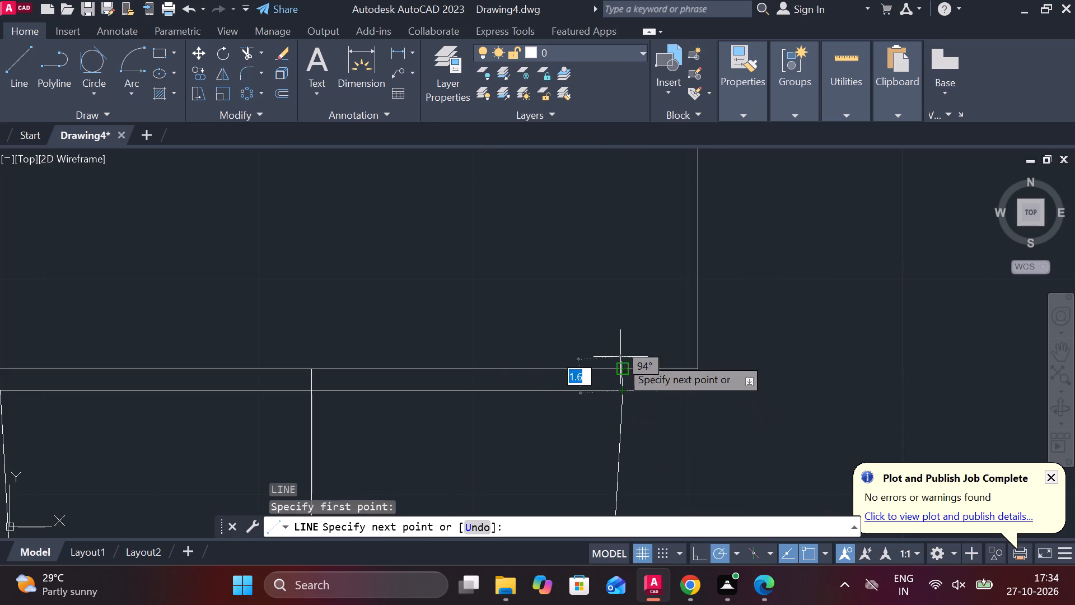
click(620, 357)
key(Escape)
scroll(493, 429, down, 2)
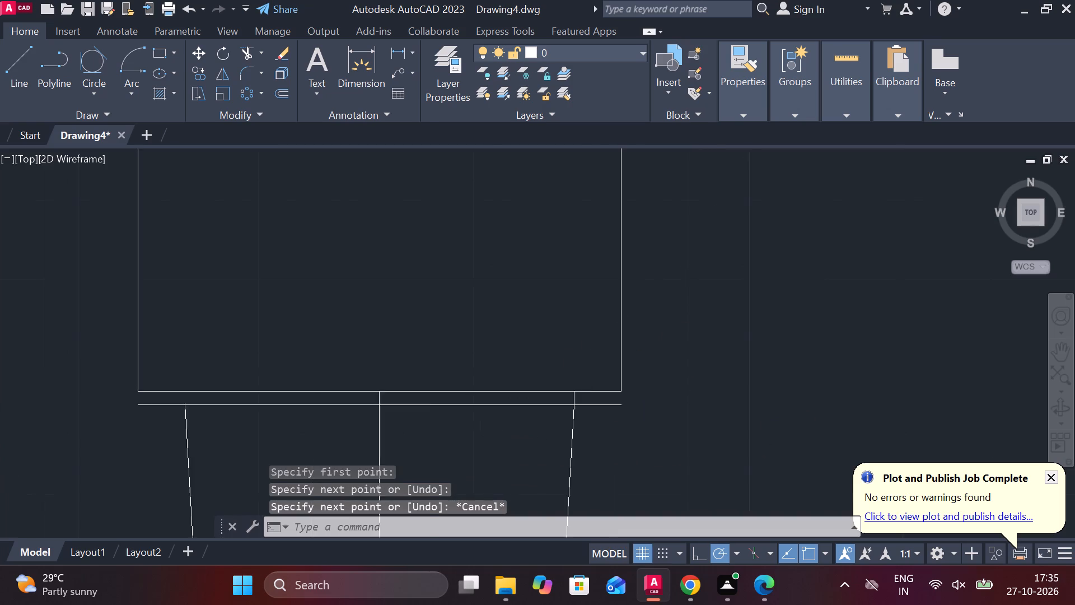
Draw a vertical line about 7.2 long from the top of the tapered section's left side up into the rectangle.
key(space)
click(305, 416)
click(301, 375)
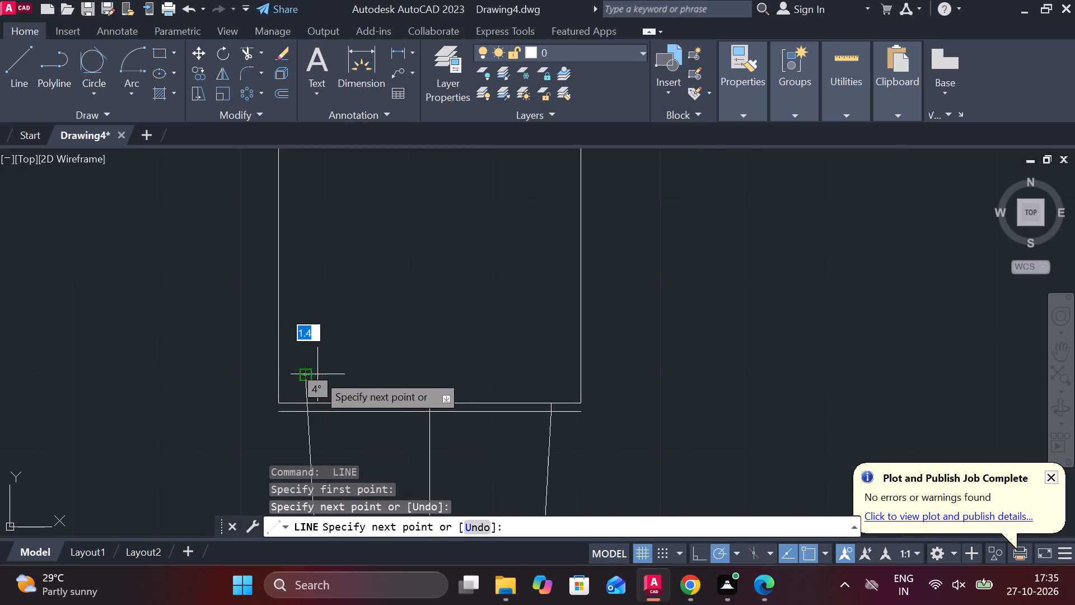
key(ctrl+z)
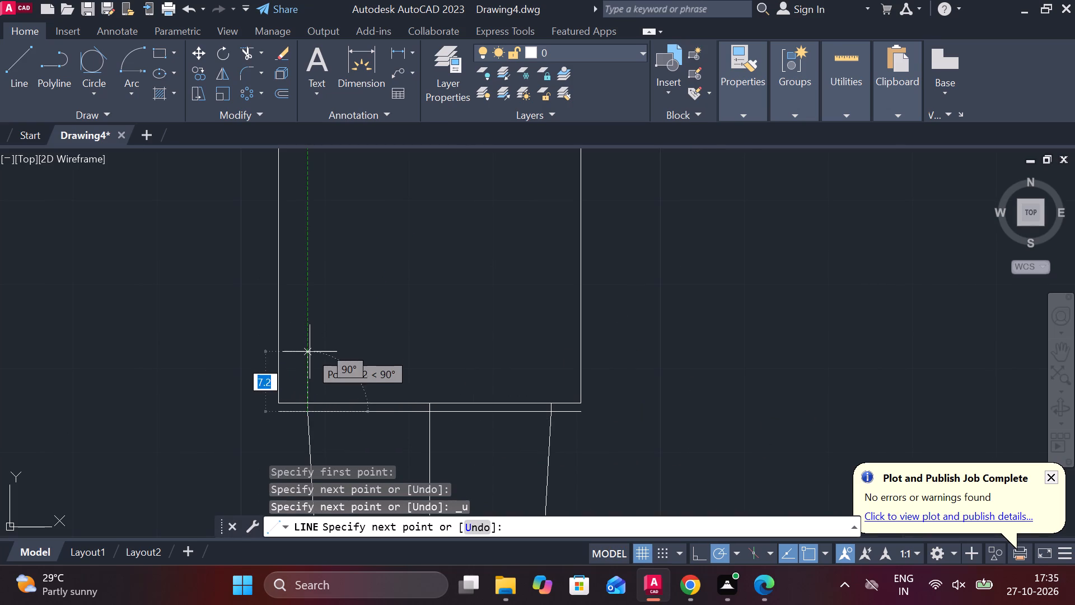
click(310, 352)
key(Escape)
Trim the left vertical above the rectangle's bottom edge and both ends of the offset line that overhang the taper.
text(TR)
key(space)
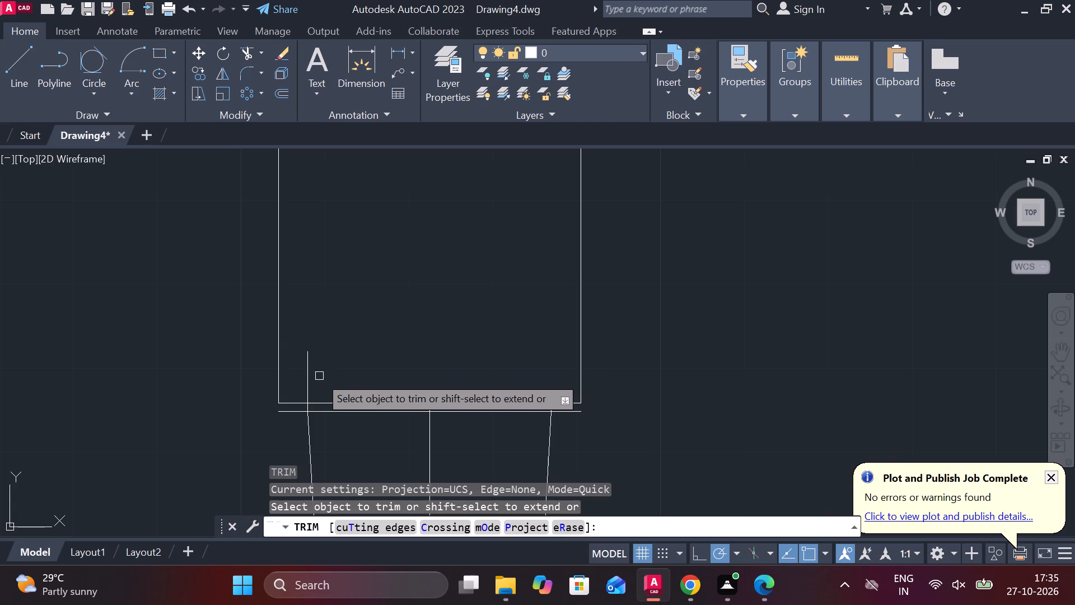
click(309, 375)
click(293, 414)
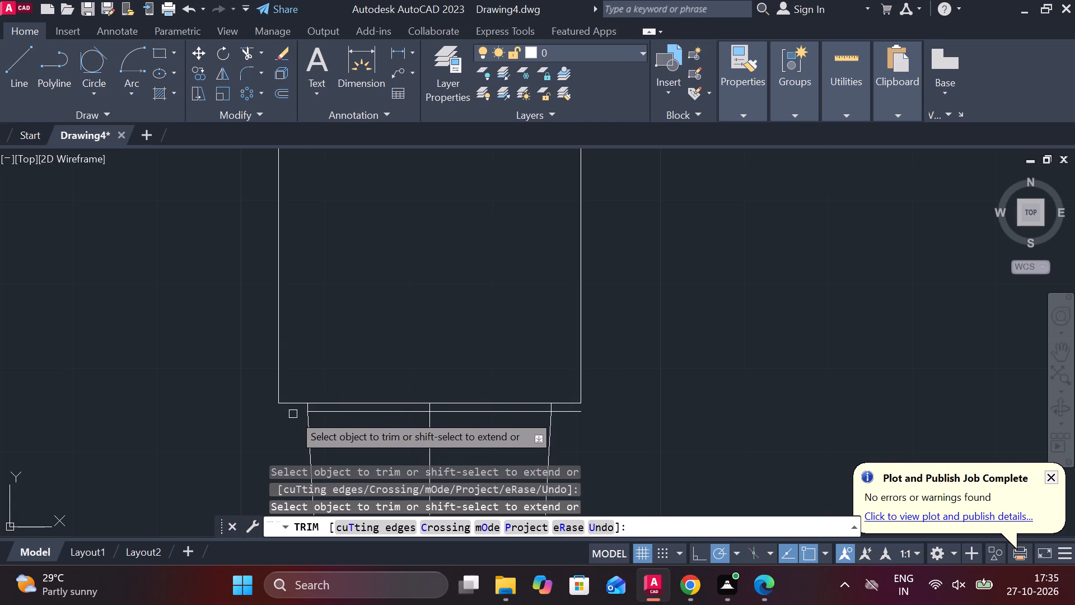
click(570, 415)
middle_drag(612, 476, 562, 402)
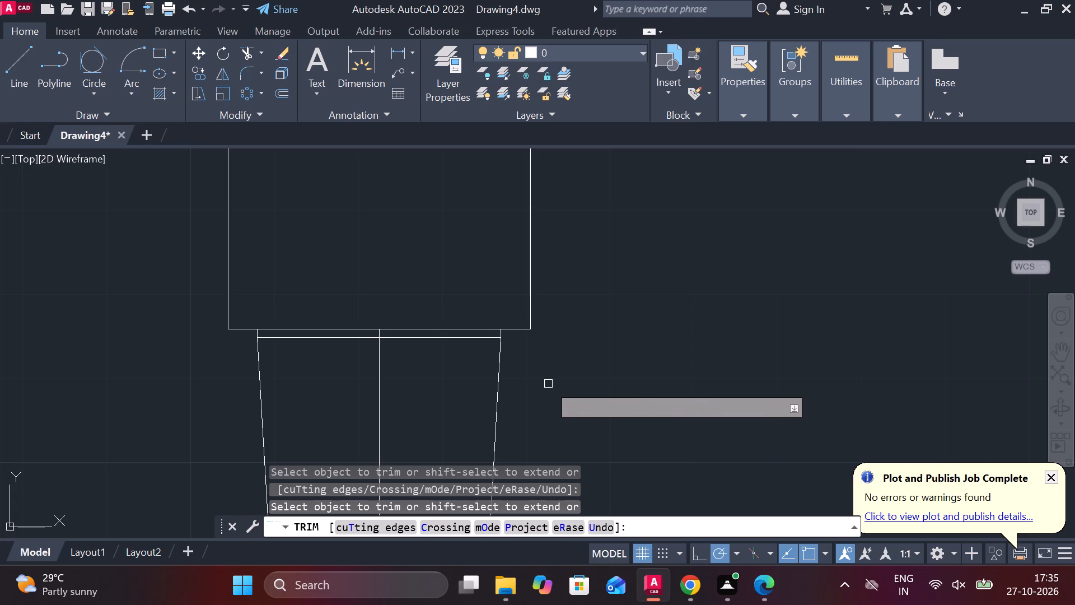
middle_drag(297, 370, 311, 374)
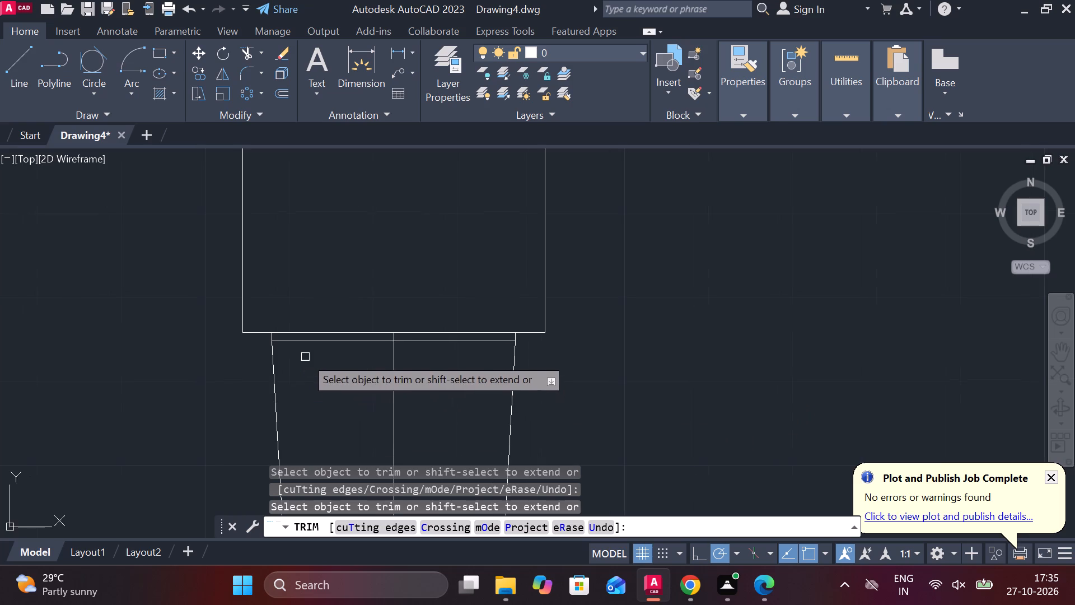
scroll(302, 347, up, 1)
middle_drag(316, 348, 380, 357)
key(Escape)
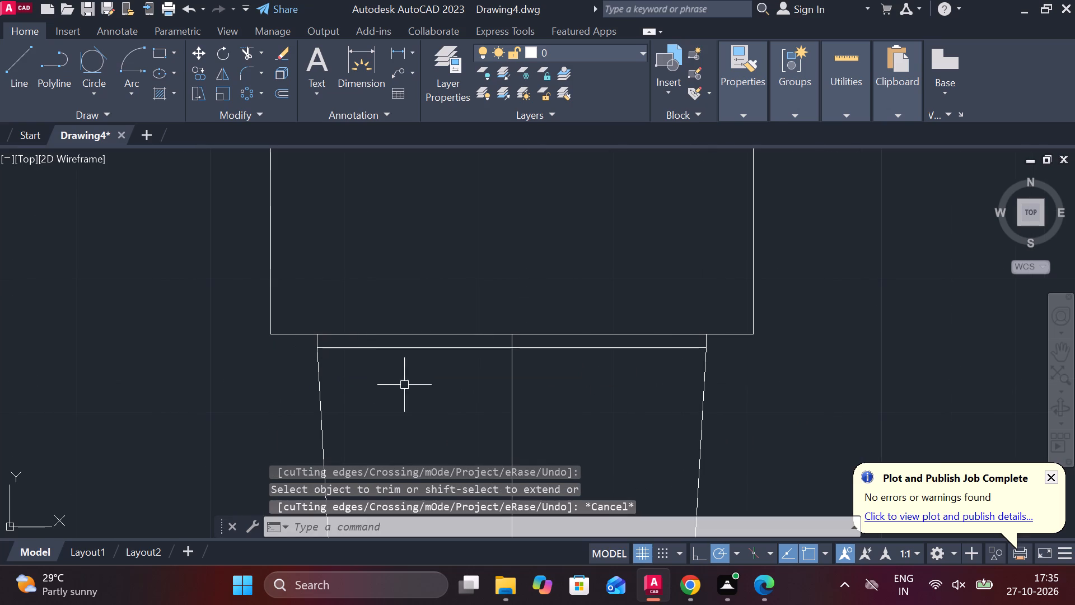
key(Escape)
Offset the short left vertical between the rectangle and the taper by 0.5 to both sides.
click(318, 343)
scroll(318, 343, up, 2)
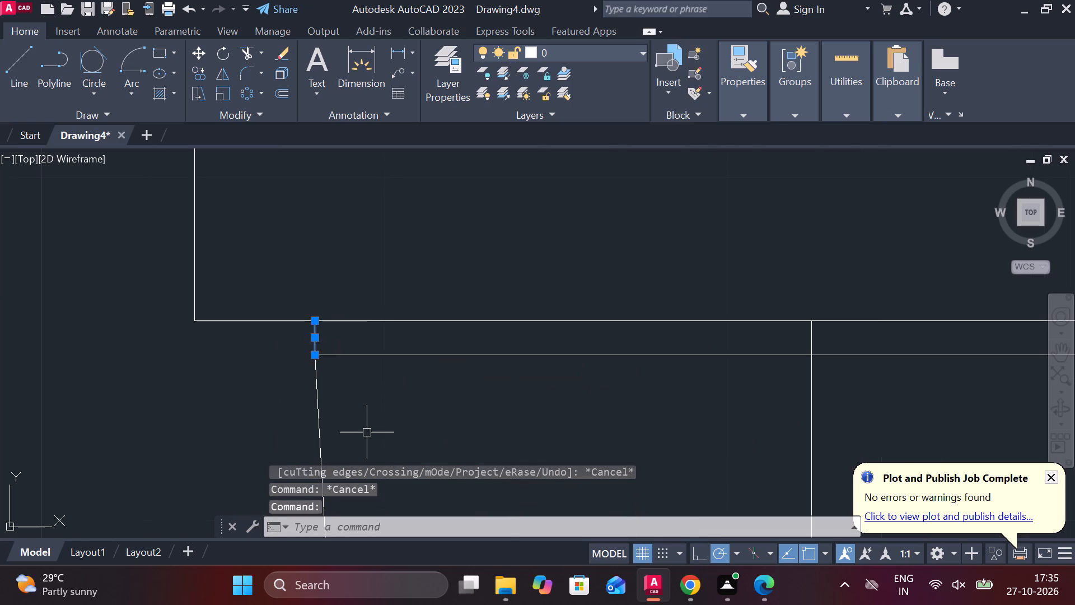
key(o)
key(Return)
key(Return)
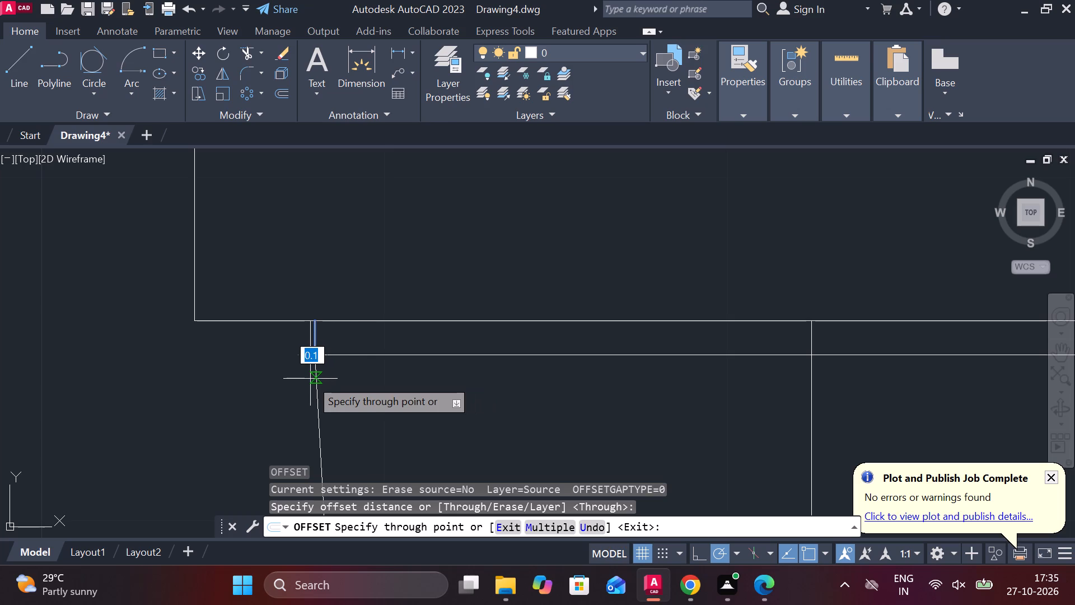
text(.5)
key(space)
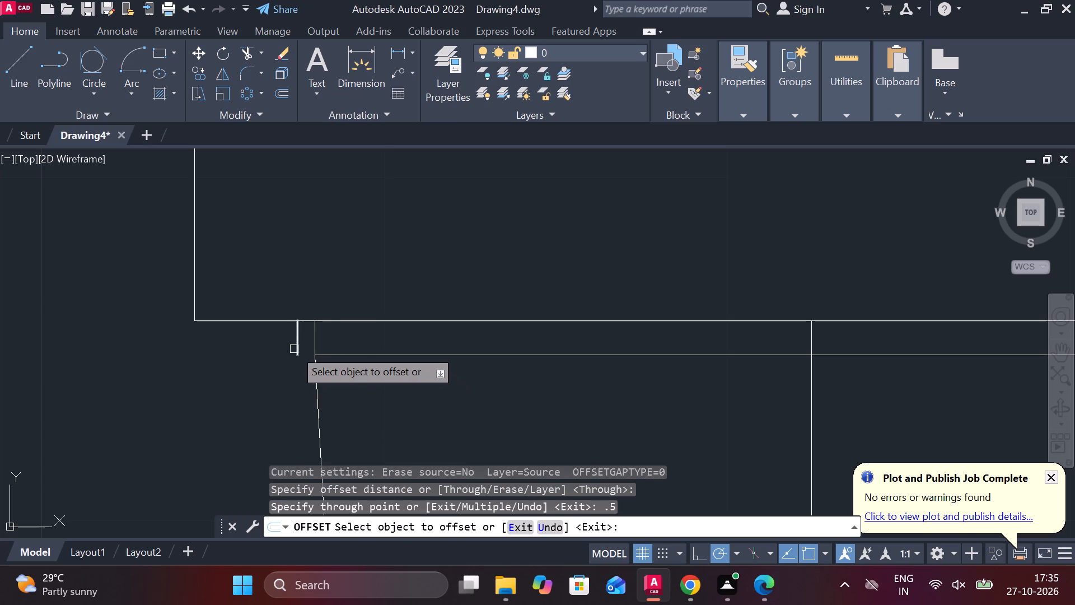
click(315, 341)
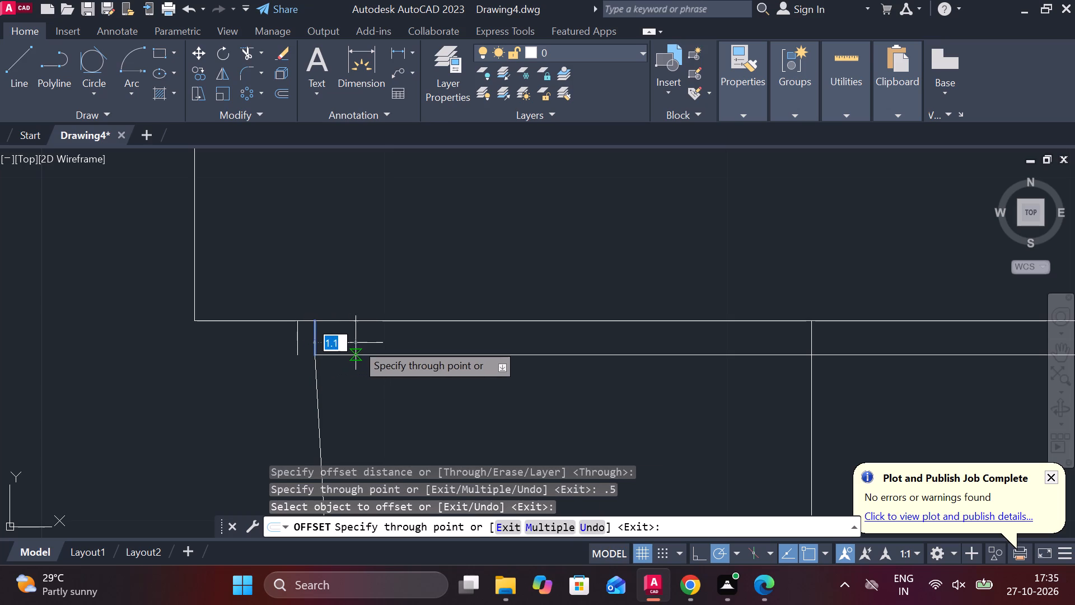
text(.5)
key(space)
key(Escape)
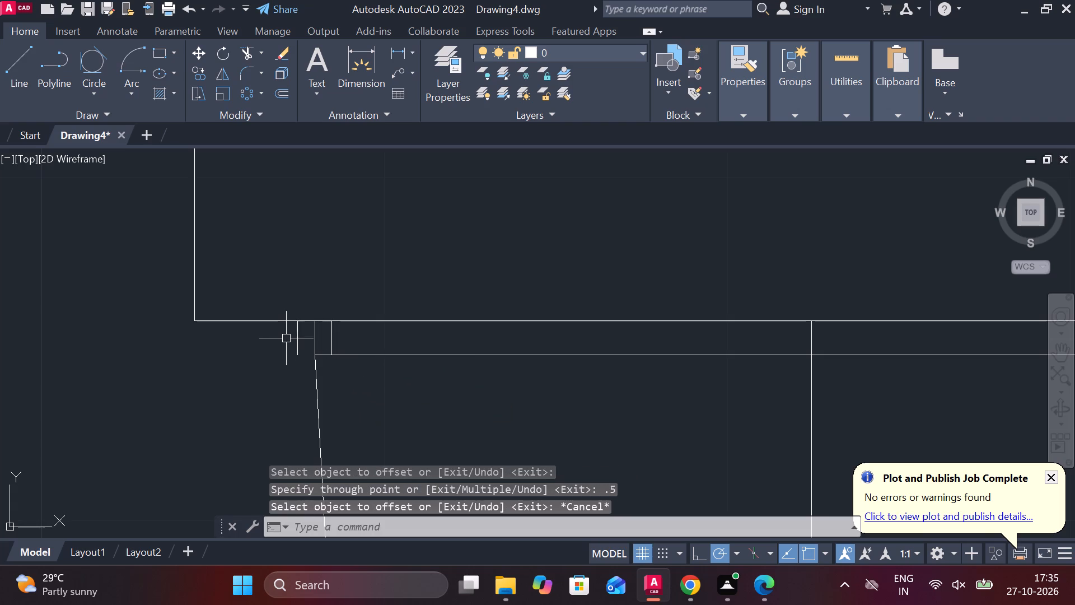
Erase the outer offset copy beside the short left vertical.
click(293, 337)
key(Escape)
click(296, 335)
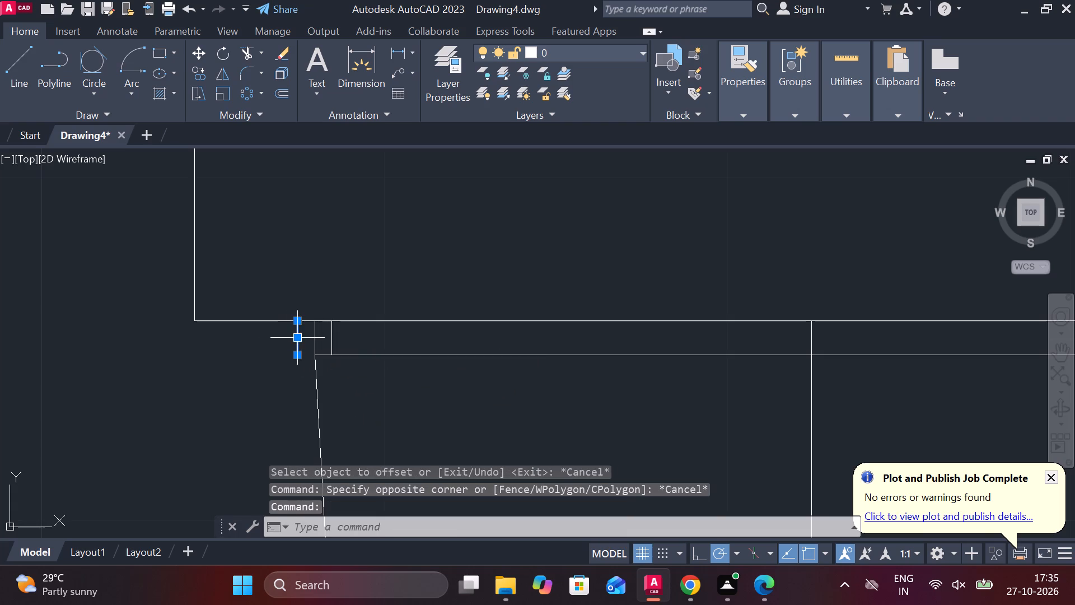
text(E)
key(space)
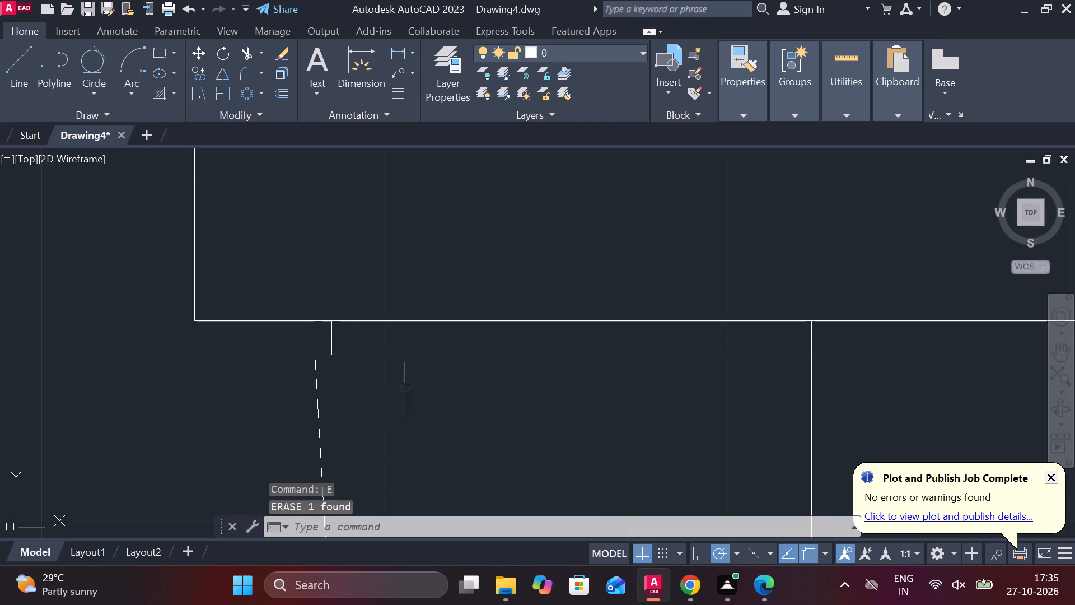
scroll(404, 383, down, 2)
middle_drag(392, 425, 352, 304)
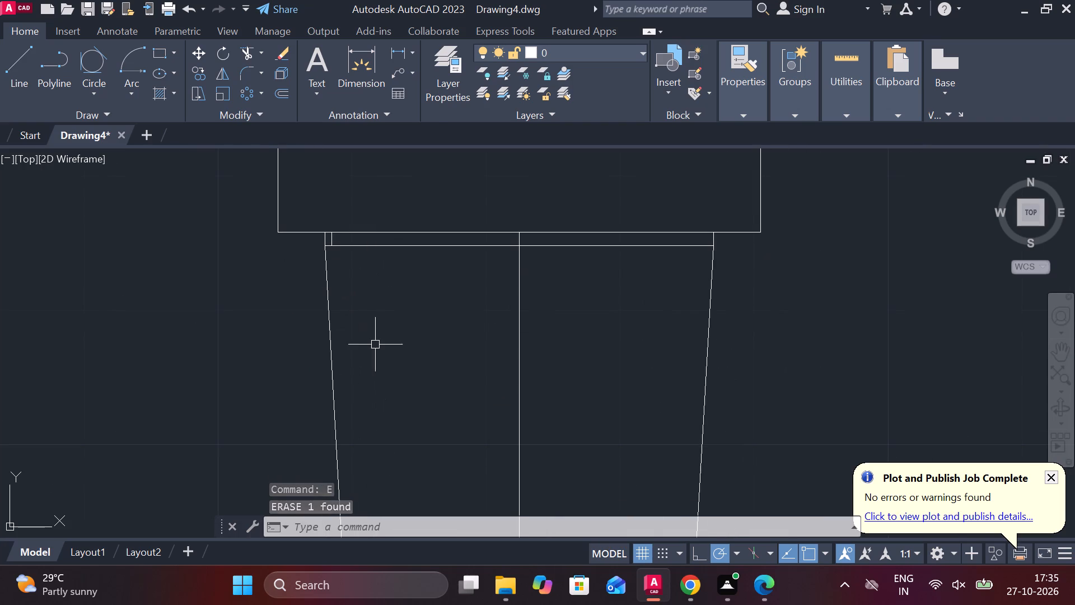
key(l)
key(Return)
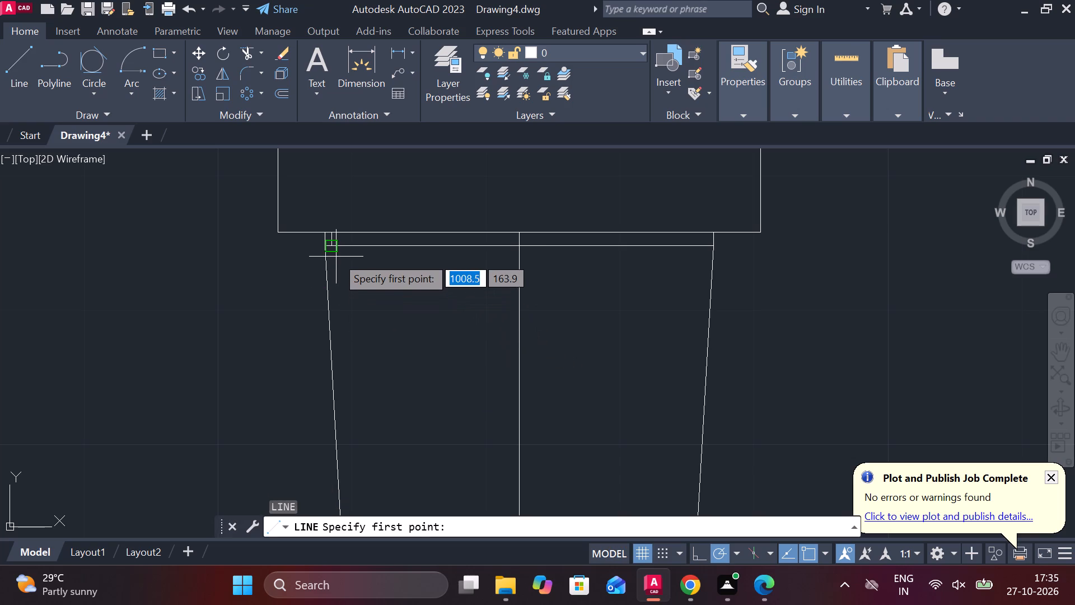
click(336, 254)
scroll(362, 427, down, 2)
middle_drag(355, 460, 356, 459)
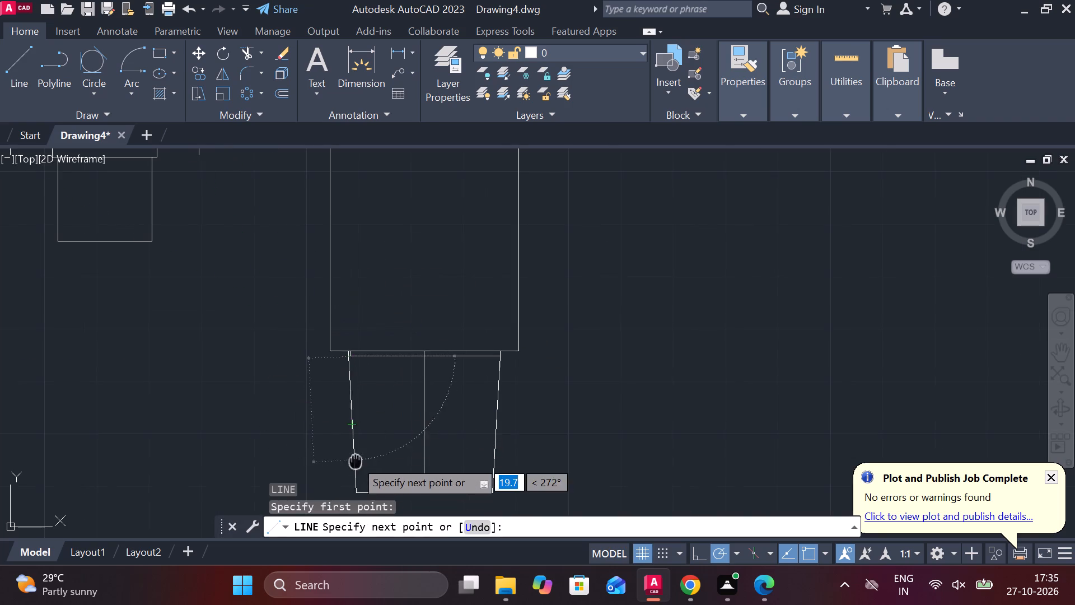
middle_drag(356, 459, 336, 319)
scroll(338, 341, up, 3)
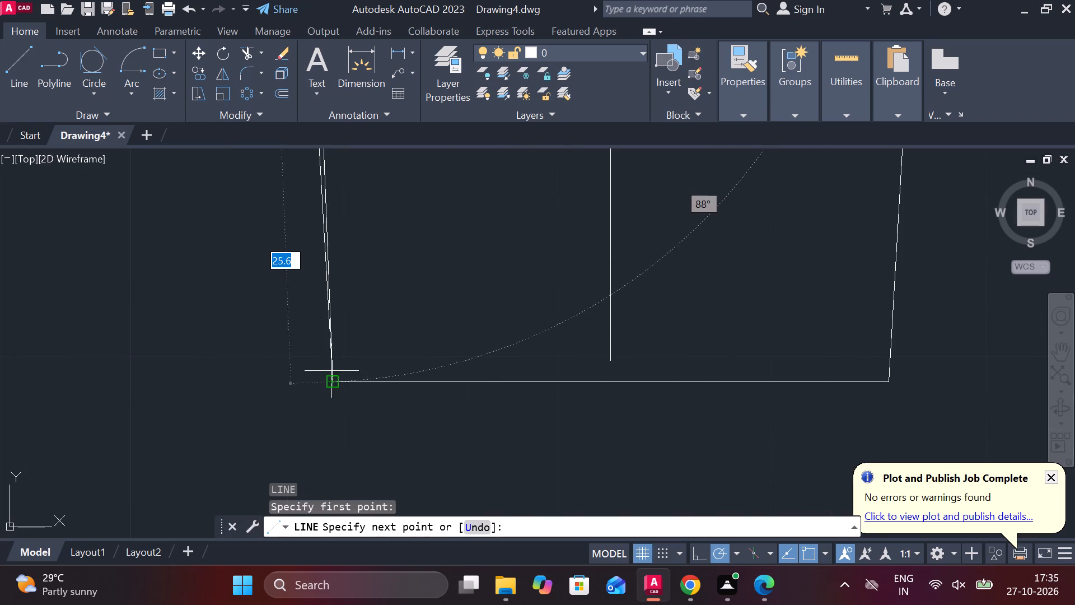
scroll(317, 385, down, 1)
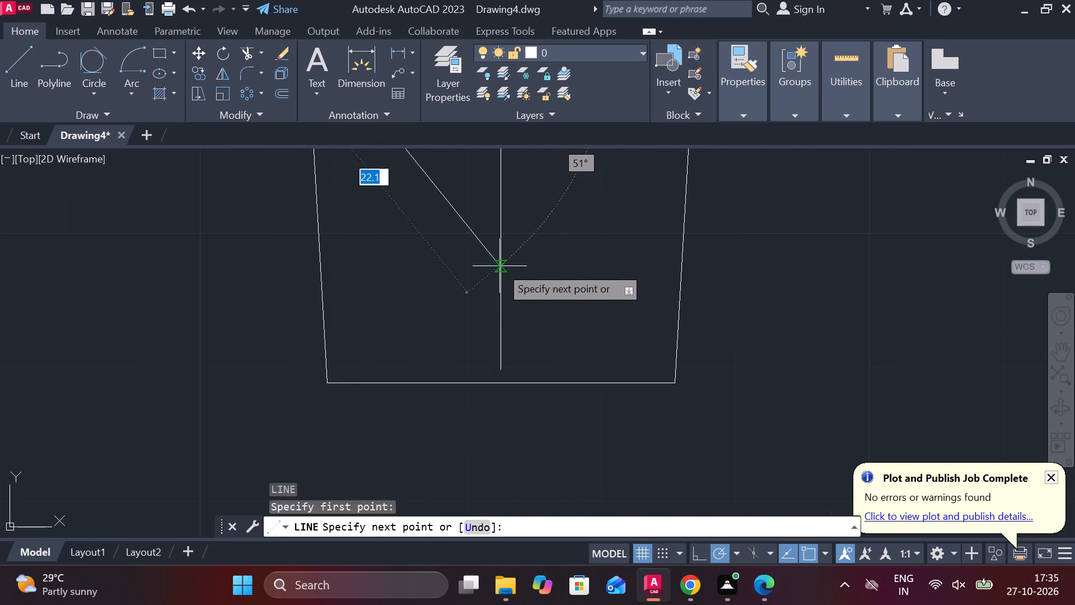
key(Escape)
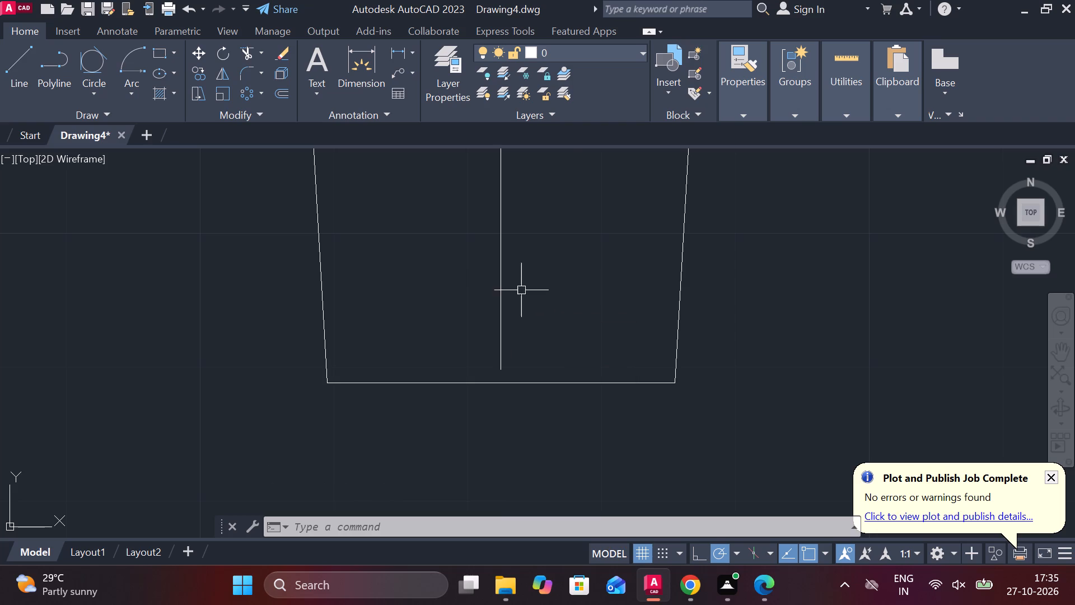
Stretch the lower end of the vertical centre line down past the tapered section's bottom edge.
scroll(521, 290, down, 1)
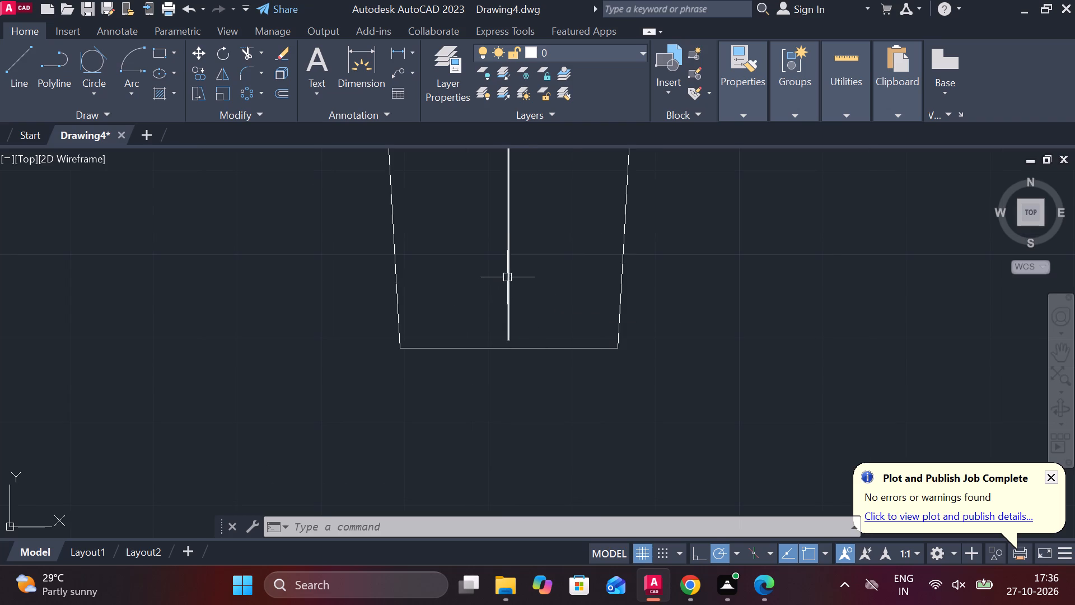
click(508, 277)
click(509, 342)
click(508, 373)
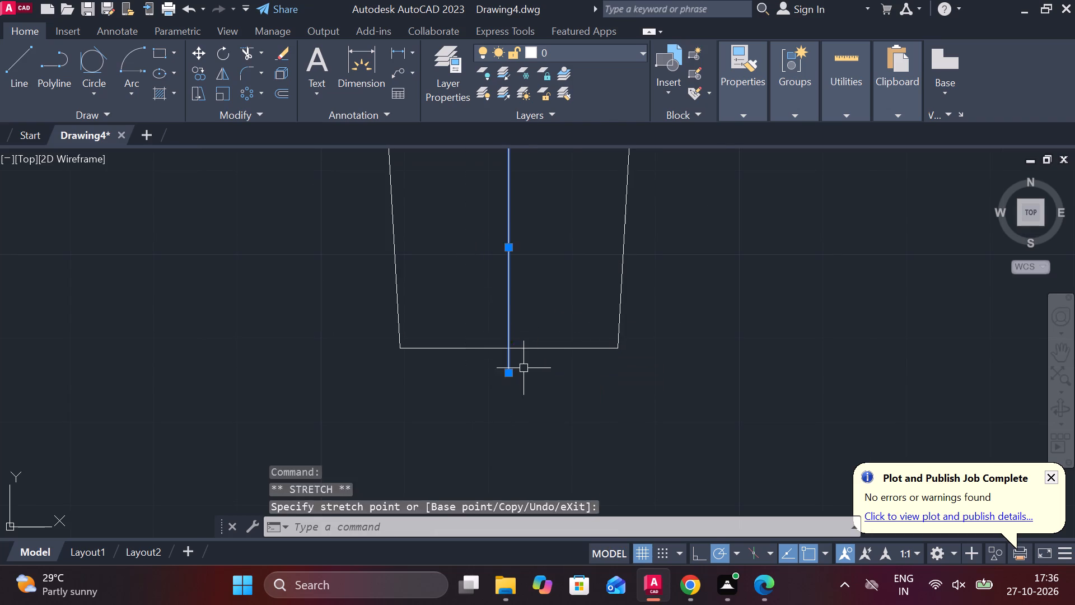
key(Escape)
Explode the tapered section's outline into separate lines.
middle_drag(344, 226, 354, 378)
click(401, 302)
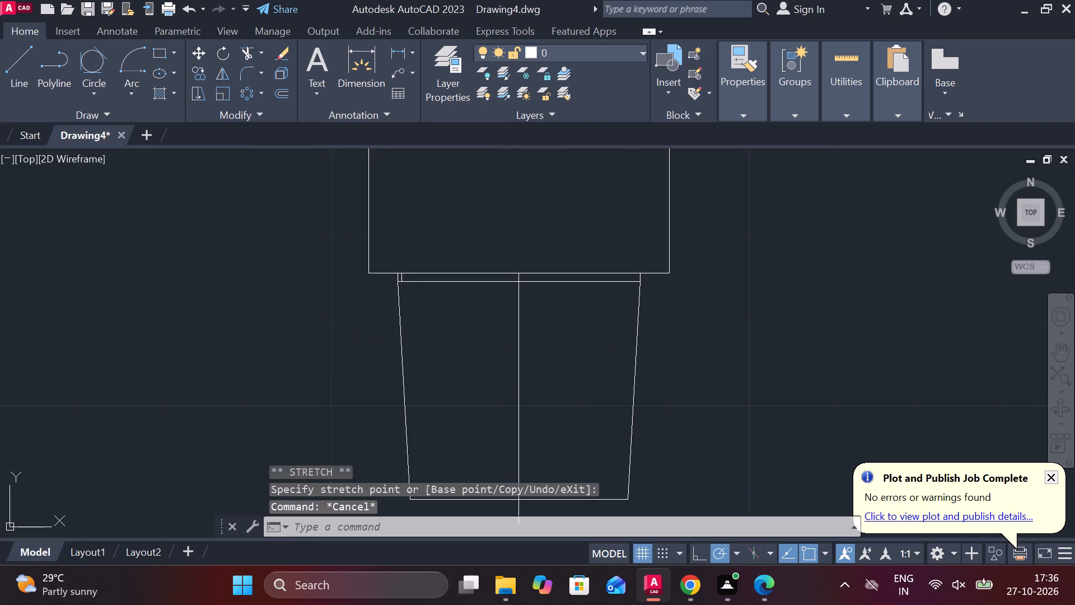
text(EX)
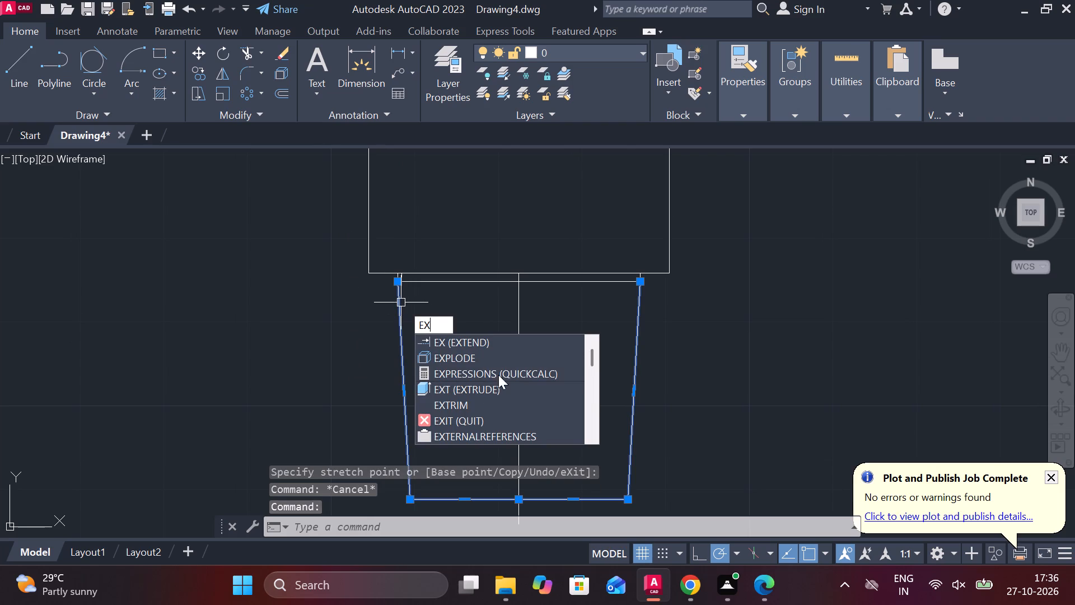
click(475, 356)
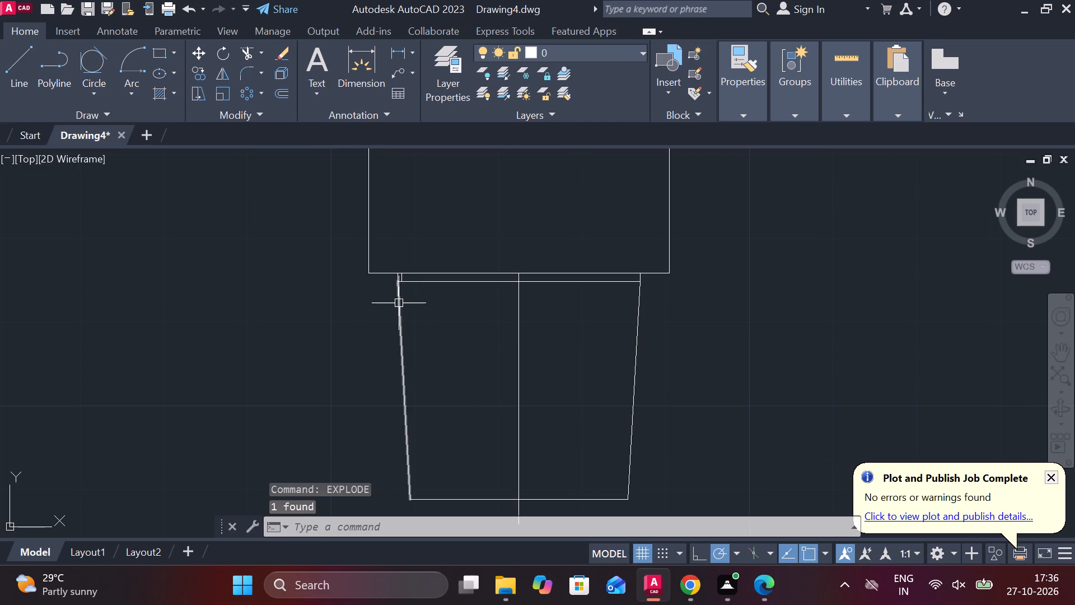
Offset the tapered section's left slanted side inward by 0.5.
click(399, 303)
scroll(400, 302, up, 2)
key(o)
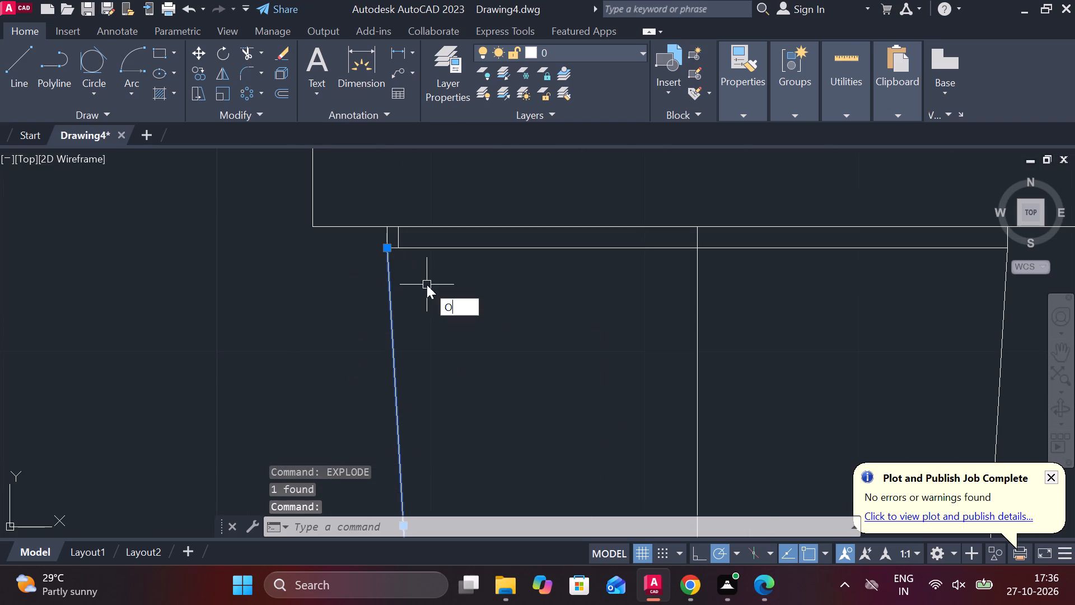
key(shift+Return)
click(385, 256)
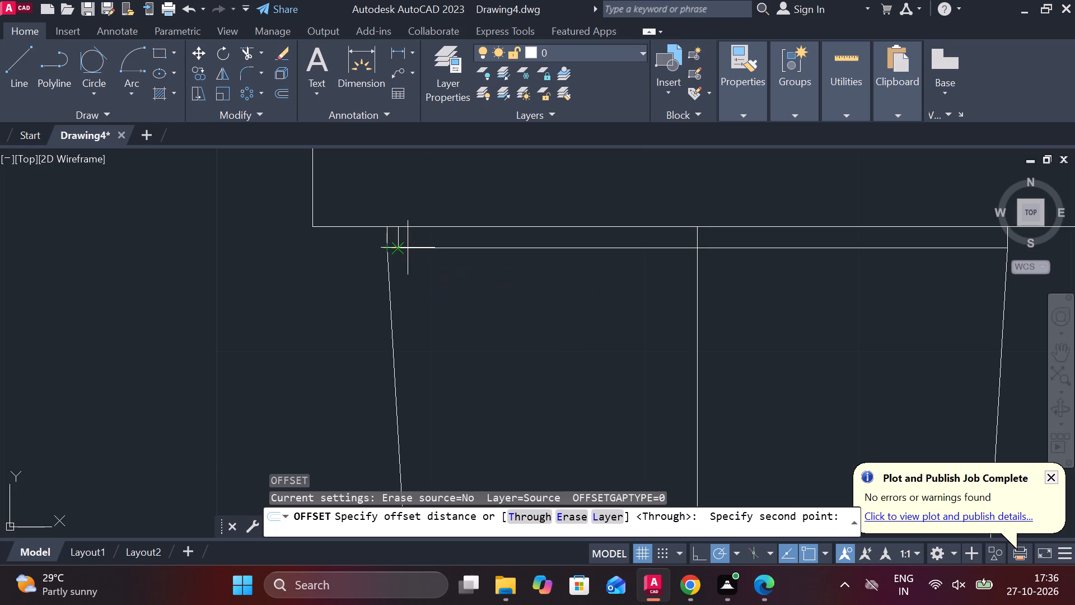
click(396, 250)
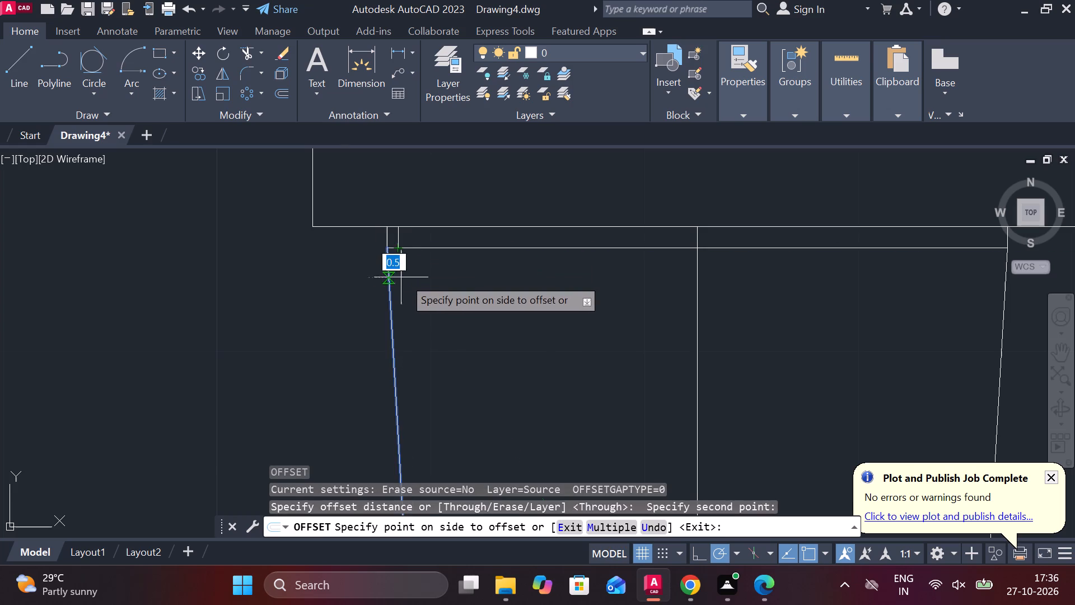
click(466, 291)
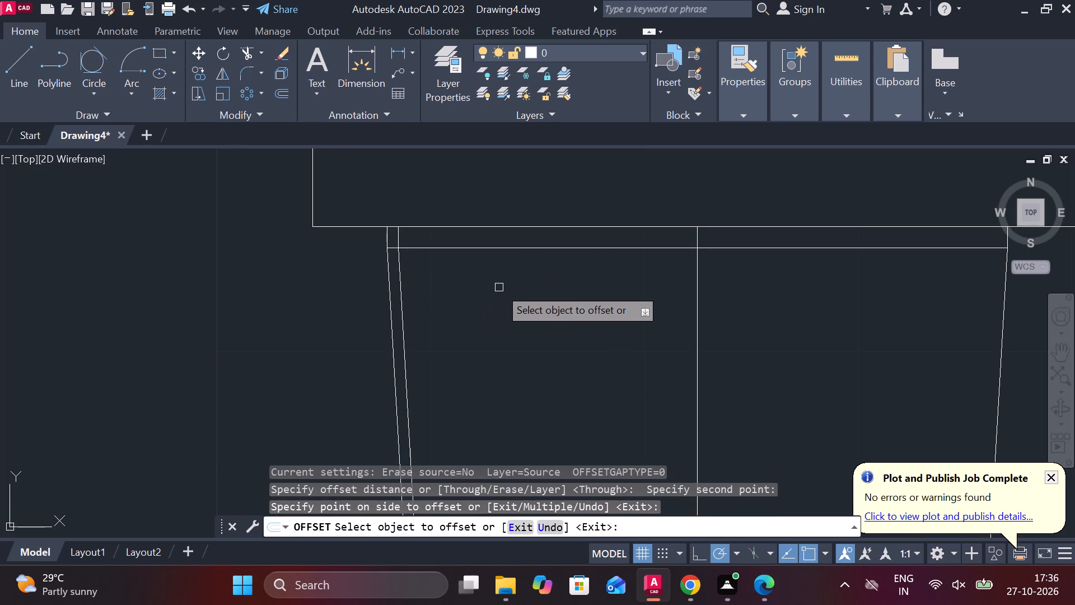
scroll(515, 287, down, 2)
middle_drag(535, 381, 436, 312)
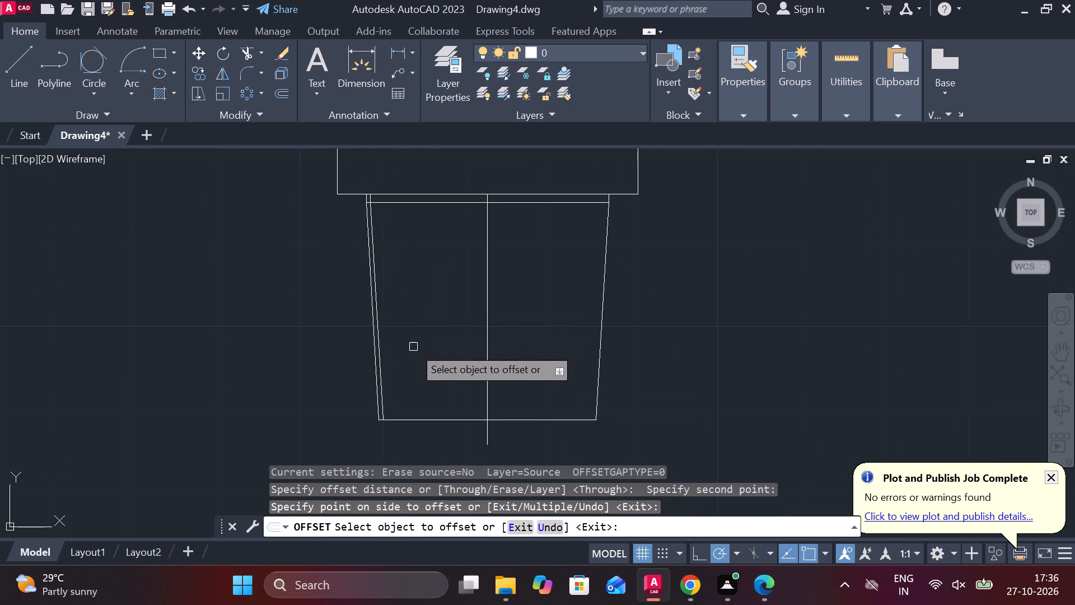
key(Escape)
Mirror the inner slanted line about the vertical centre line, keeping the original.
click(381, 336)
text(MI)
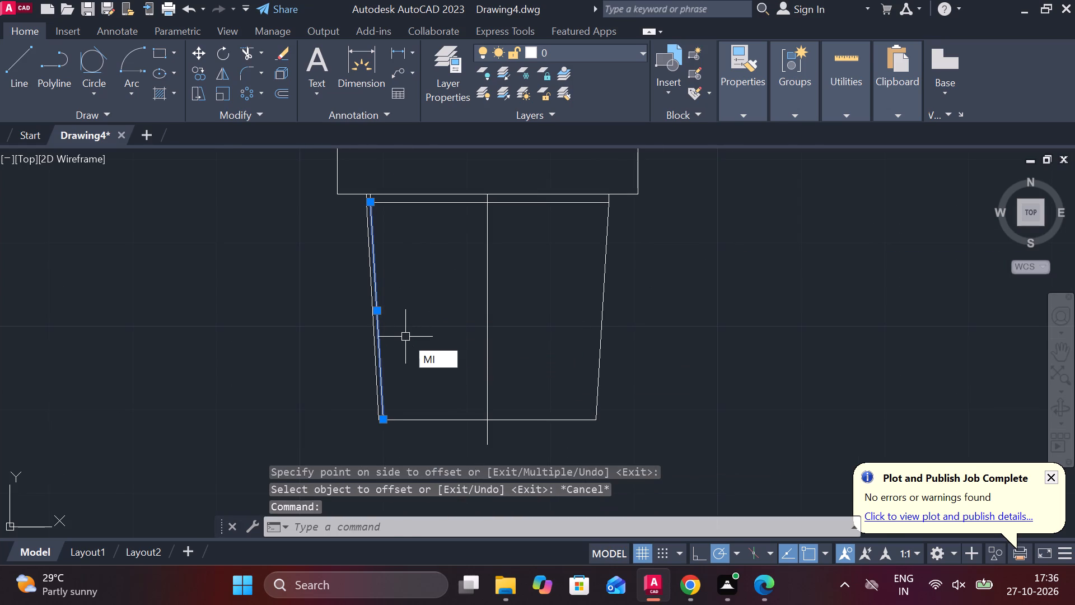
key(Return)
click(484, 415)
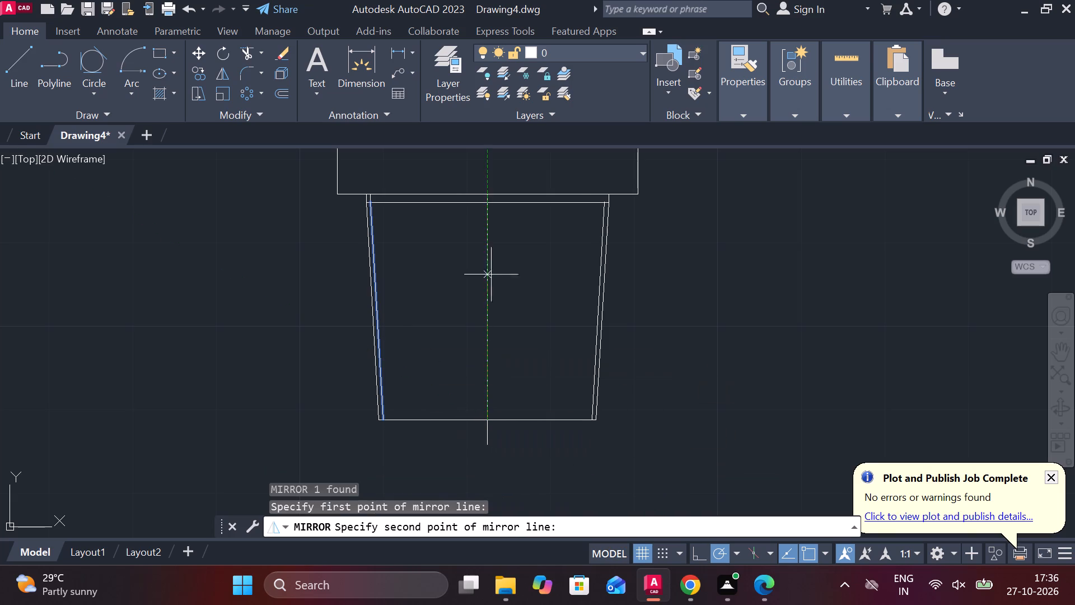
click(490, 202)
drag(521, 265, 490, 202)
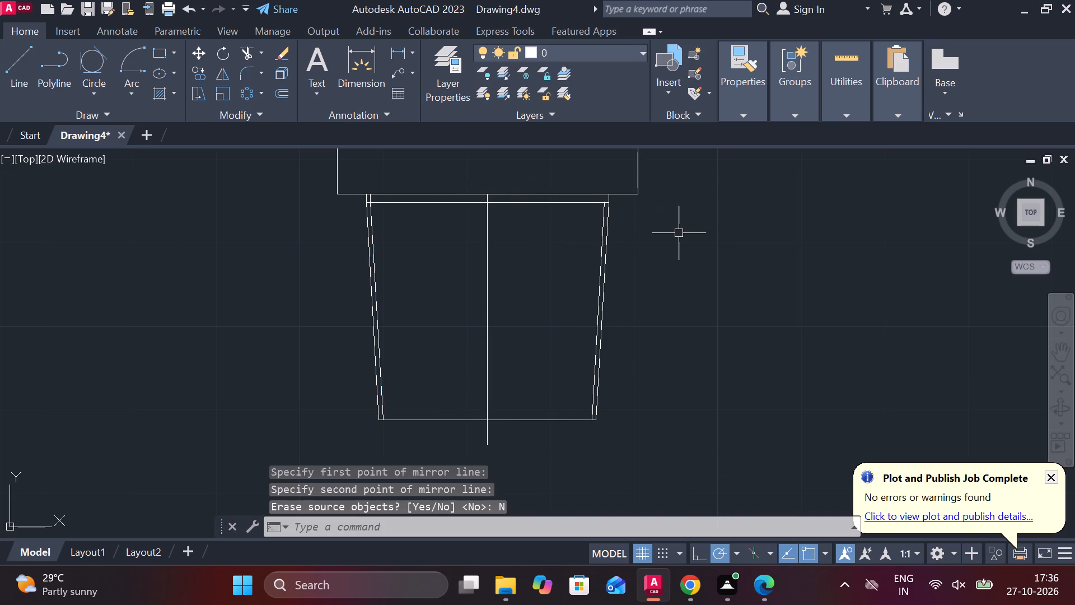
Draw a short vertical line from the right inner slanted line's upper end up to the rectangle's bottom edge.
scroll(633, 217, up, 2)
middle_drag(634, 218, 644, 281)
key(l)
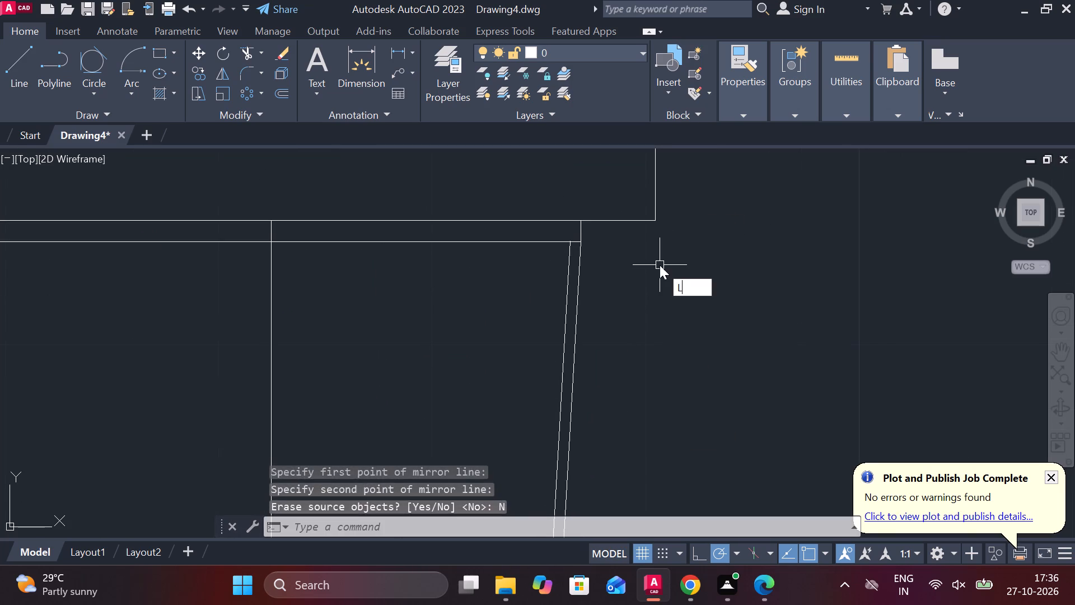
key(Return)
scroll(568, 238, up, 2)
click(571, 243)
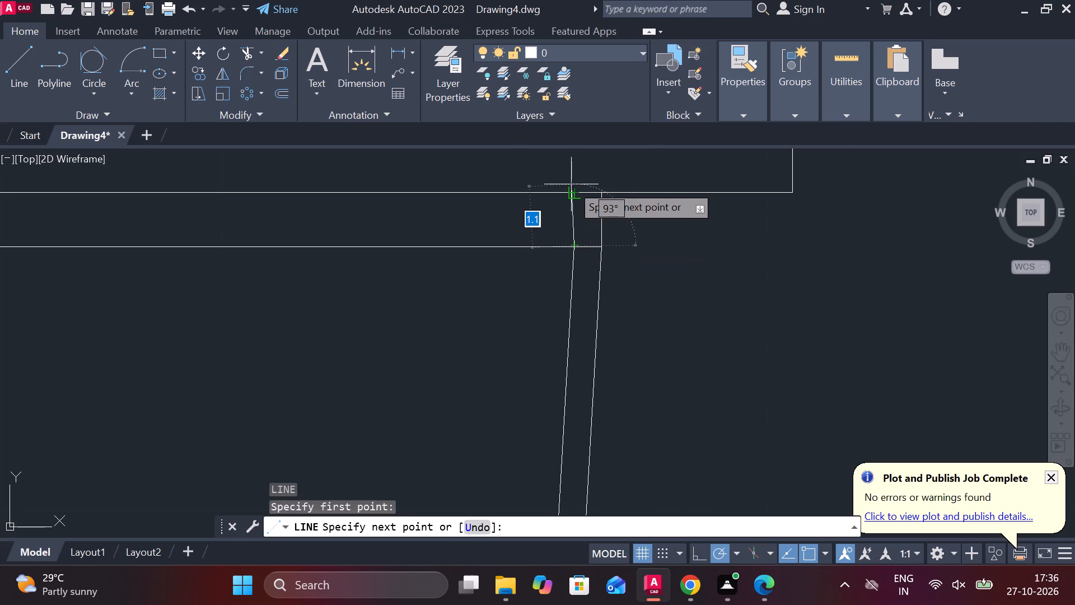
click(575, 189)
key(Escape)
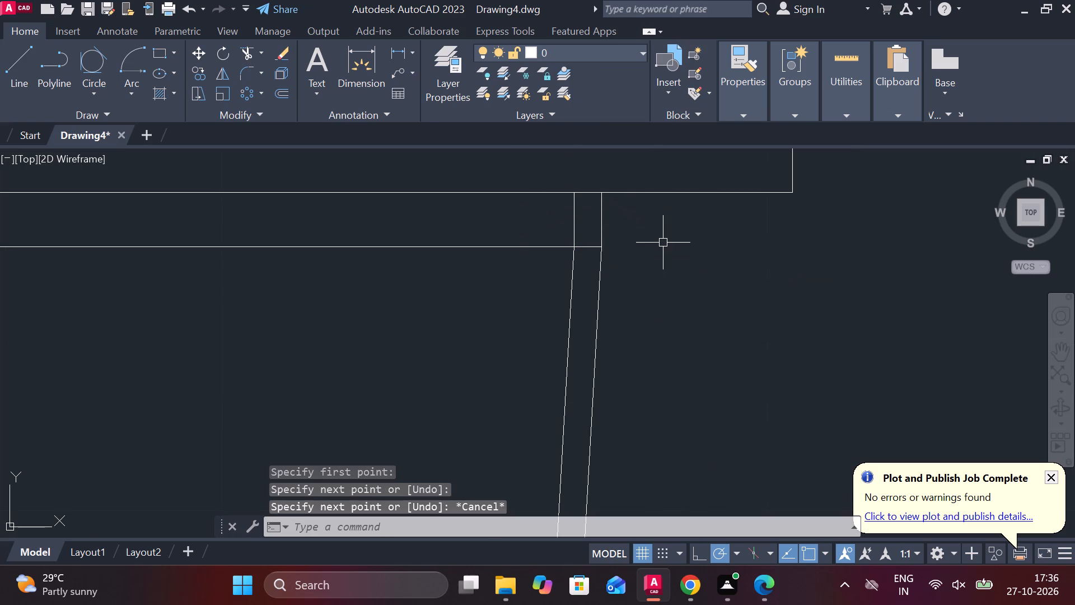
Trim away the outer short verticals on both sides between the rectangle and the tapered section.
text(TR)
key(space)
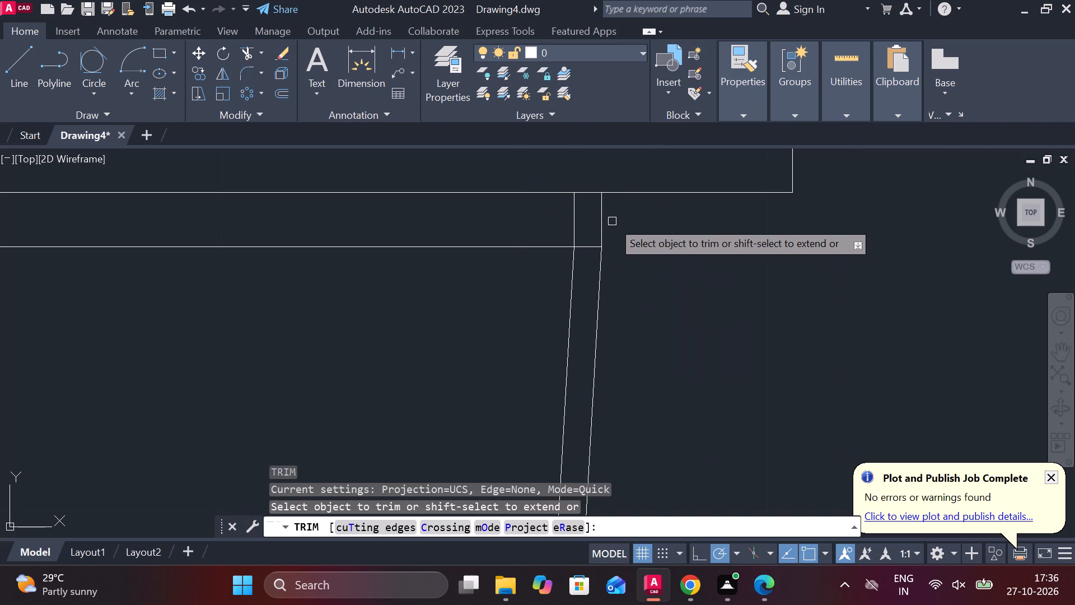
click(605, 218)
scroll(610, 220, down, 2)
middle_drag(333, 238, 580, 302)
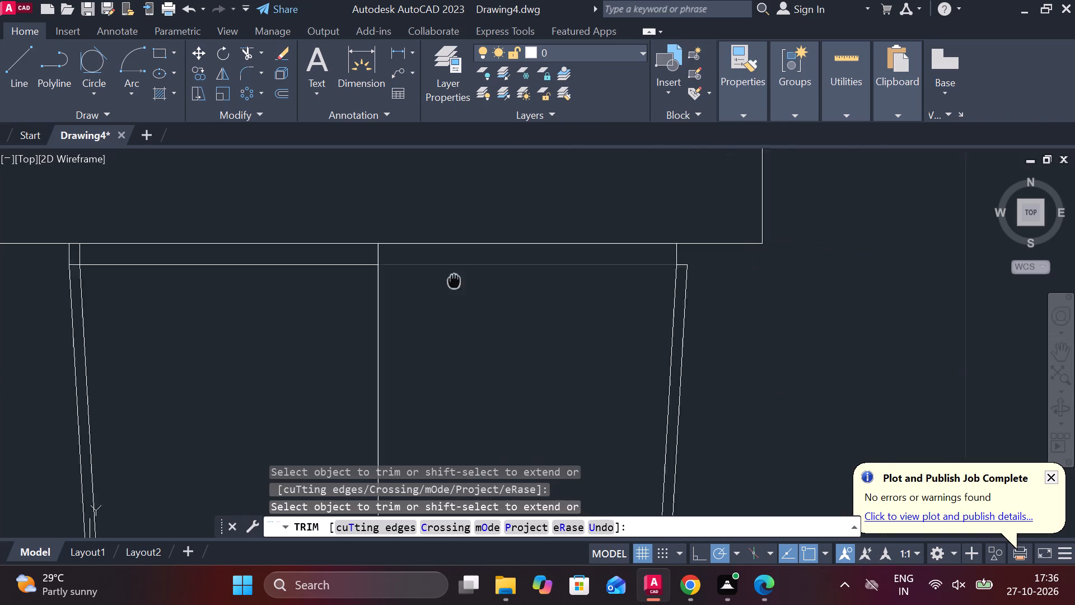
middle_drag(580, 302, 681, 314)
click(337, 300)
scroll(446, 252, down, 2)
scroll(691, 291, down, 2)
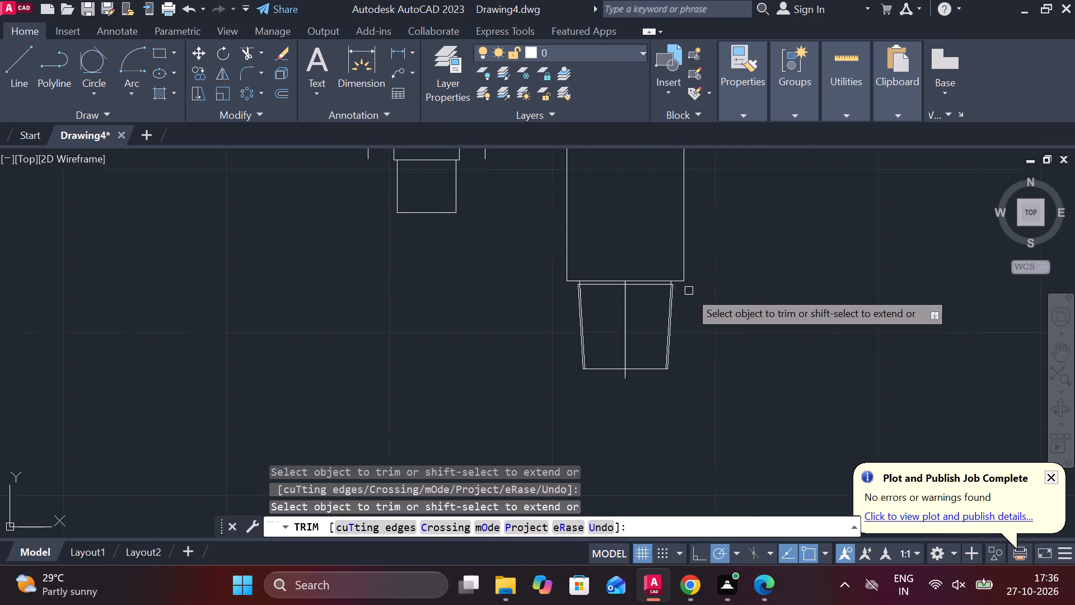
middle_drag(691, 285, 558, 361)
middle_drag(563, 311, 510, 300)
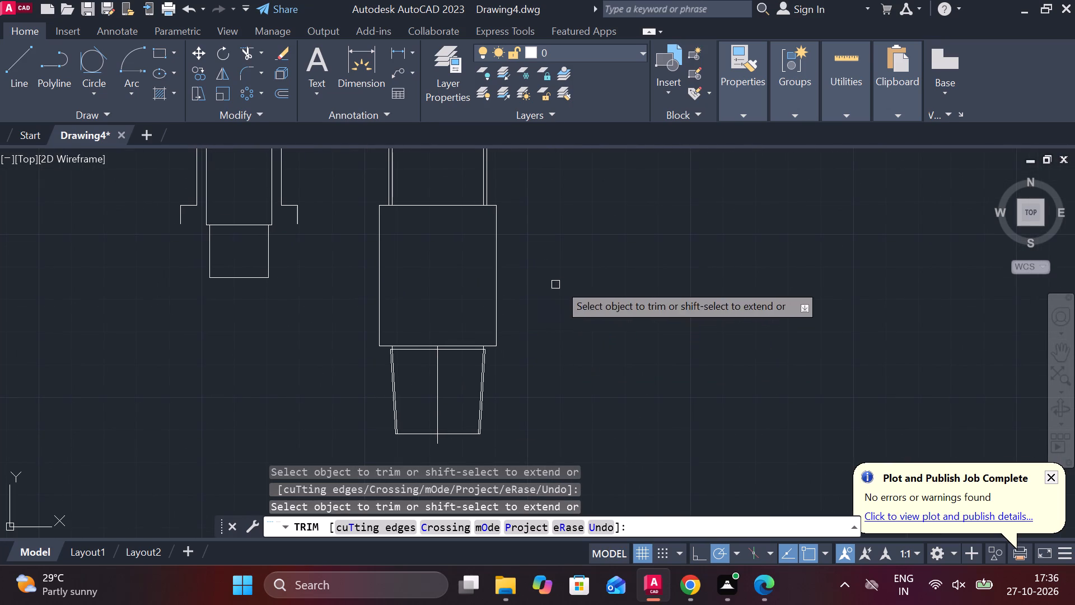
middle_drag(551, 268, 576, 324)
key(Escape)
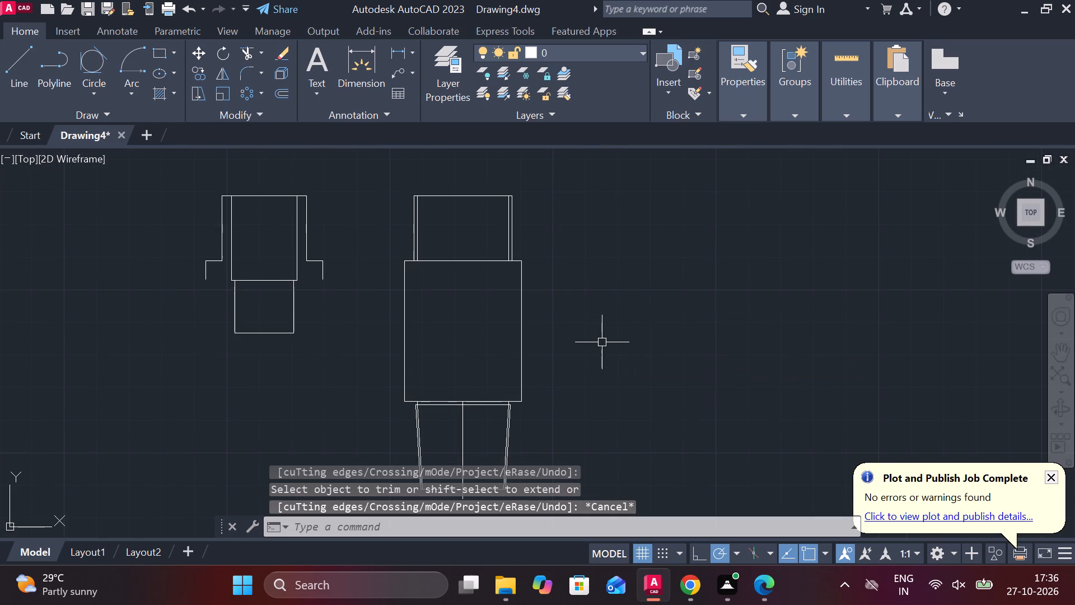
Draw a horizontal line across the large middle rectangle, joining the midpoints of its two vertical sides.
key(l)
key(Return)
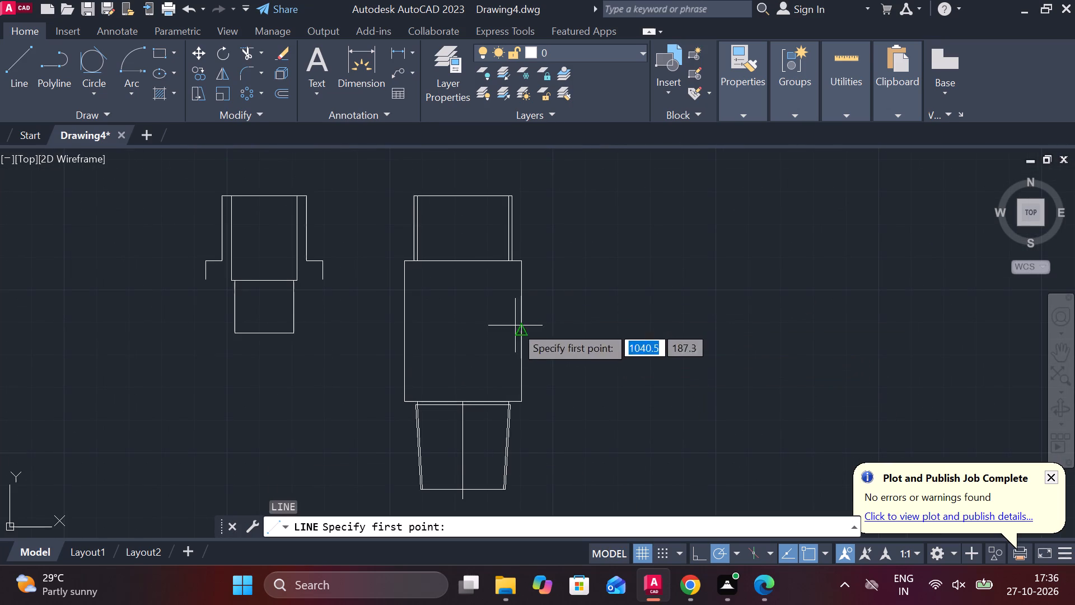
click(406, 336)
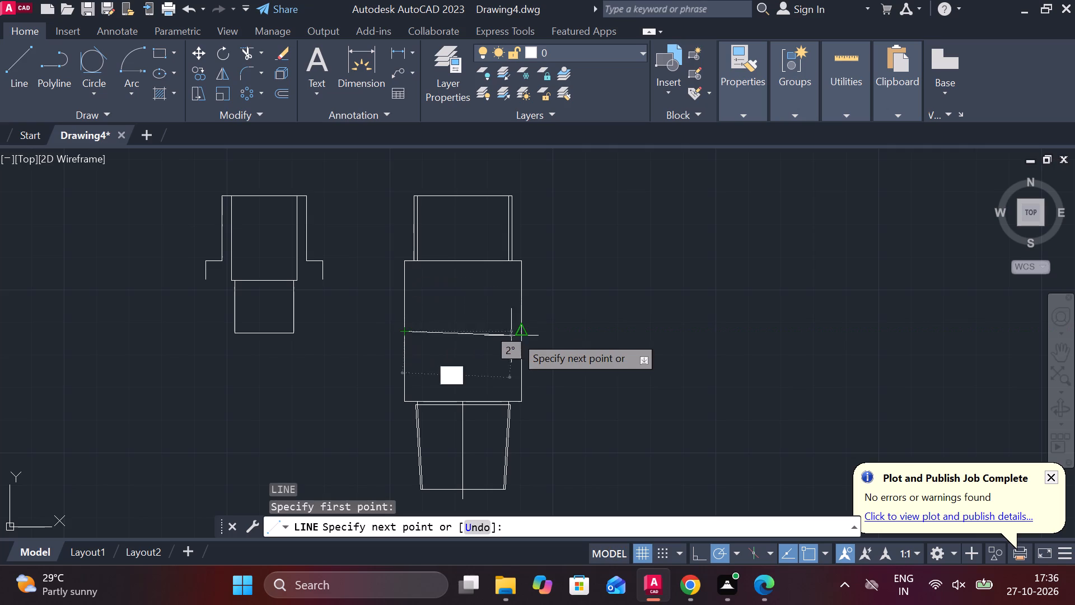
click(518, 336)
middle_drag(513, 305, 531, 306)
key(Escape)
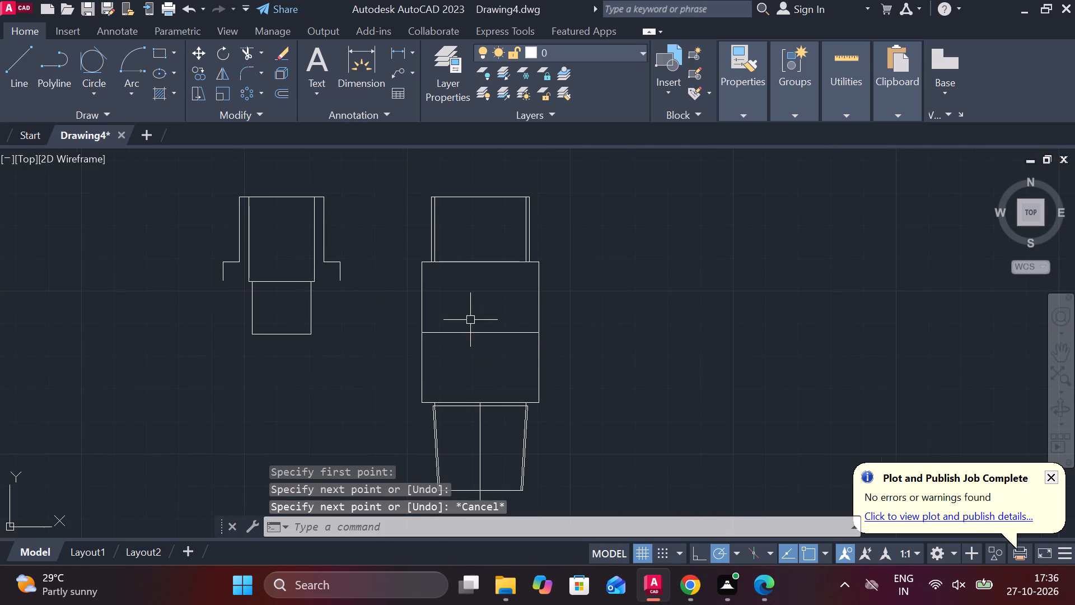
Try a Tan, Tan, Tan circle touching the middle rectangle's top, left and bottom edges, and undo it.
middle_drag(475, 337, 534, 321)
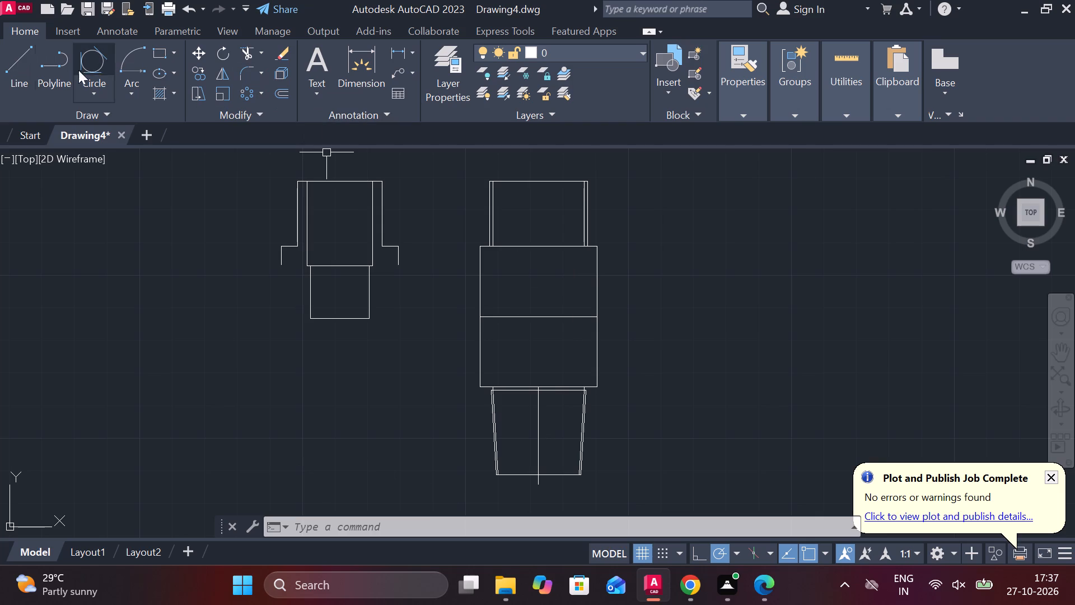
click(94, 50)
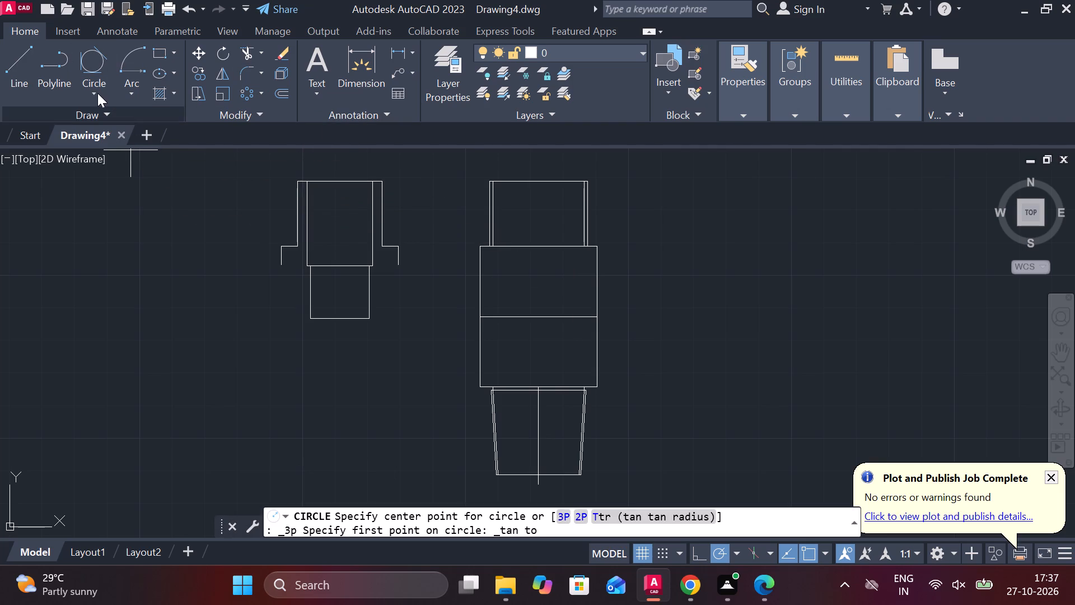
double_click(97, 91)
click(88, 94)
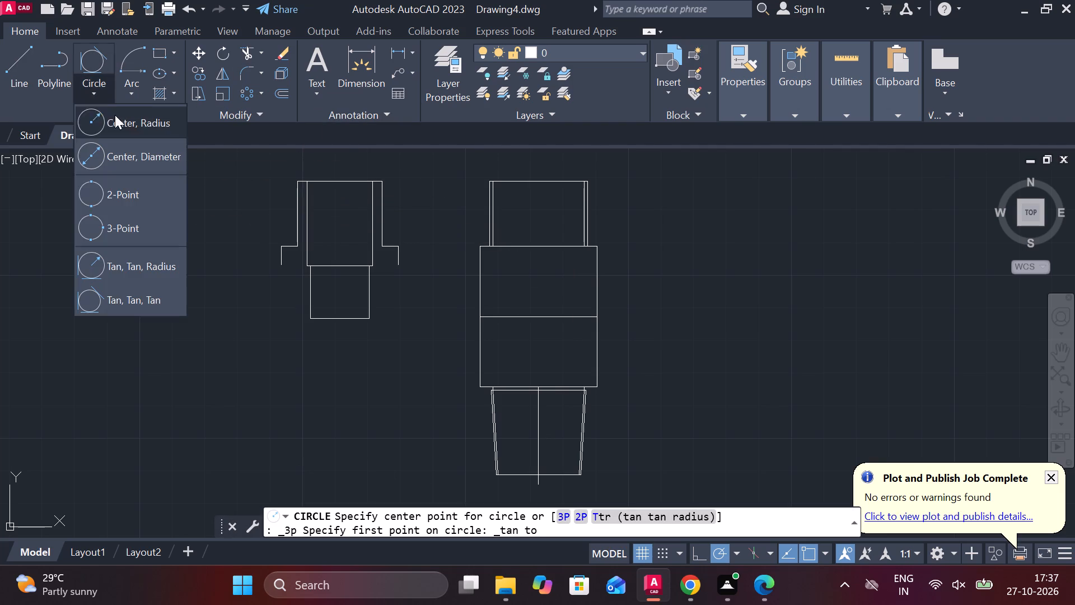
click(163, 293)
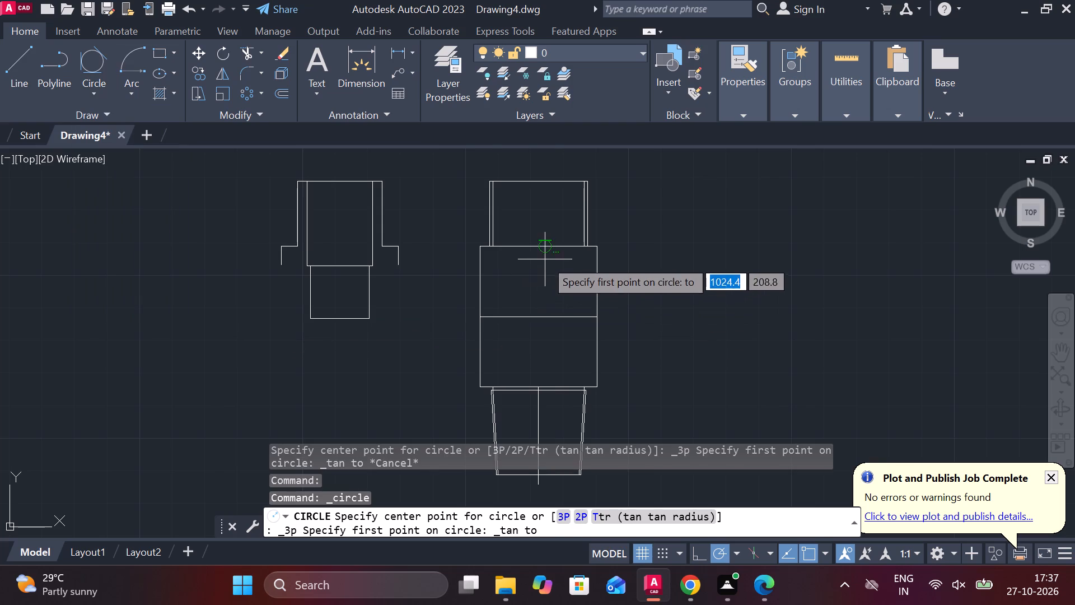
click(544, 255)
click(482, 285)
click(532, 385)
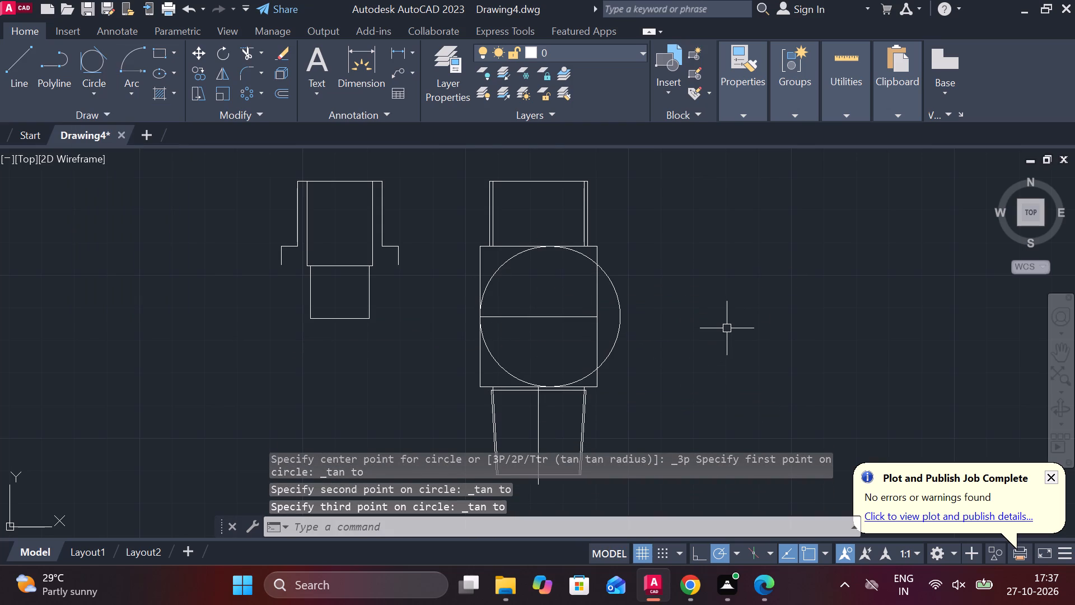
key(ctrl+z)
Draw a circle of radius 21.5 centred on the horizontal line's midpoint, reaching the middle rectangle's bottom edge.
text(C)
key(space)
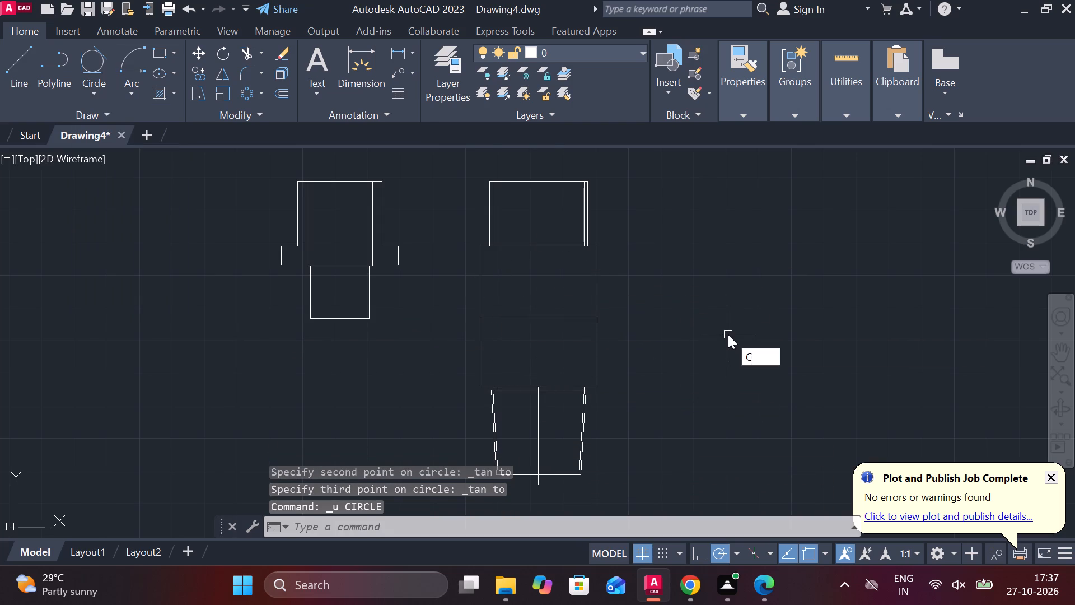
click(540, 315)
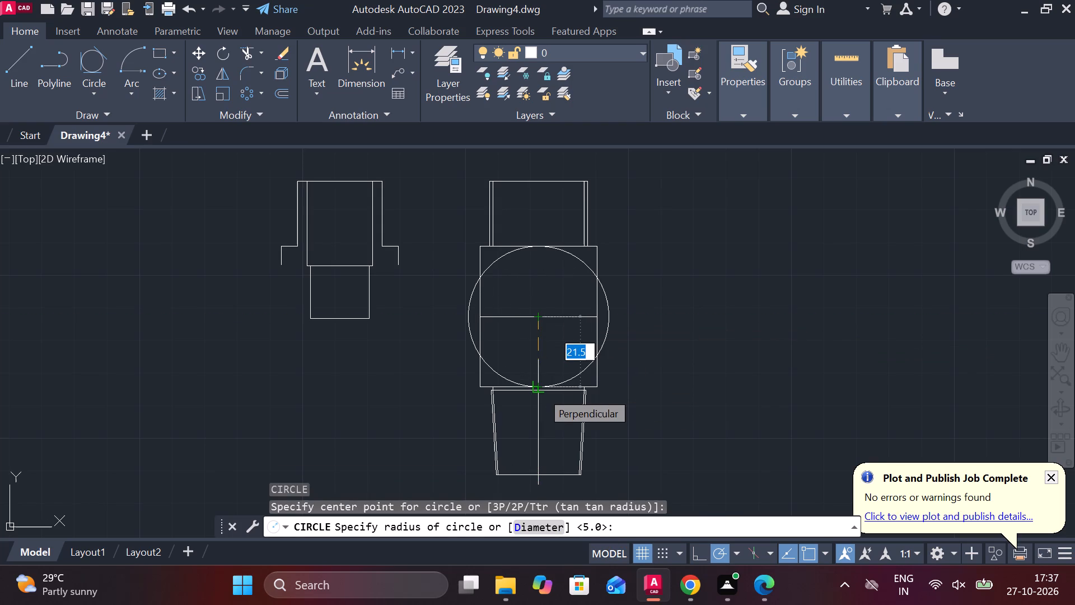
scroll(541, 391, up, 4)
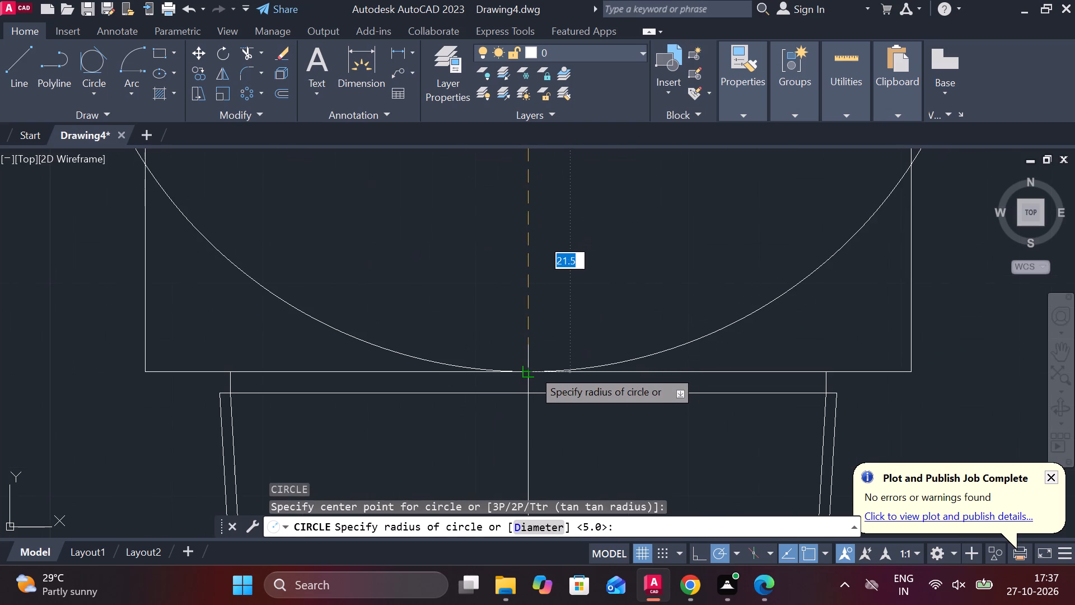
click(532, 369)
Trim the two parts of the circle that bulge beyond the middle rectangle's vertical sides.
scroll(535, 369, down, 3)
text(TR)
key(space)
click(643, 242)
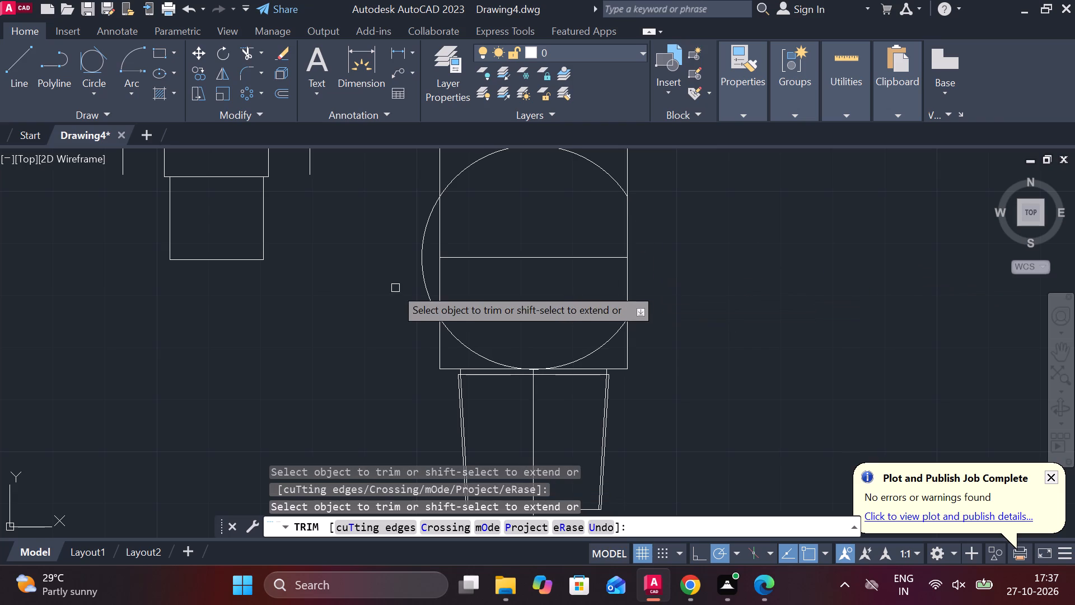
click(419, 254)
scroll(317, 265, down, 1)
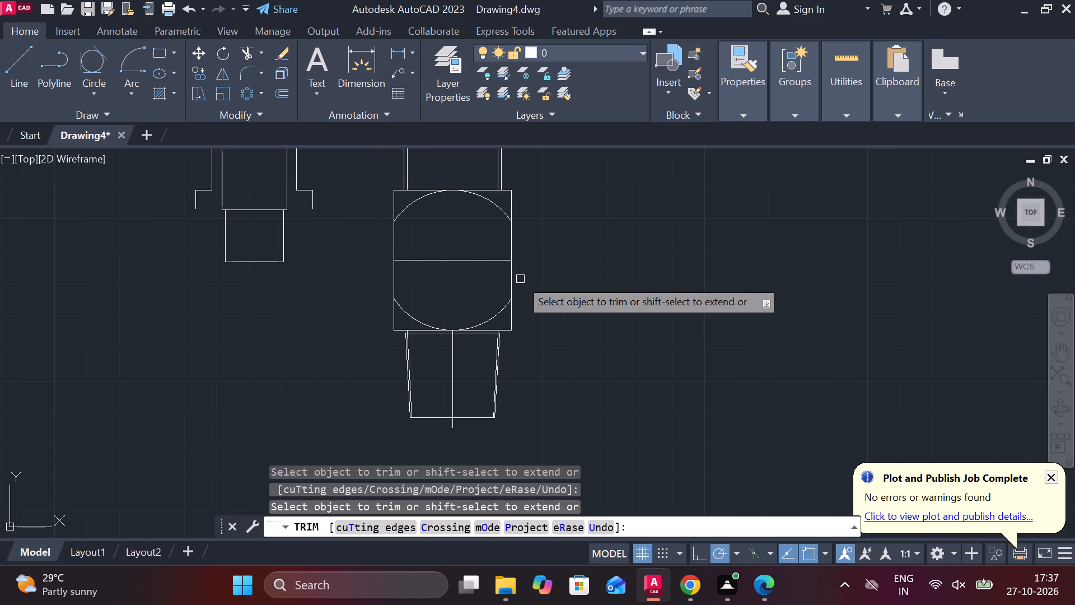
key(Escape)
Draw a concentric circle of diameter 22 at the midpoint of the middle rectangle's horizontal line.
text(C)
key(space)
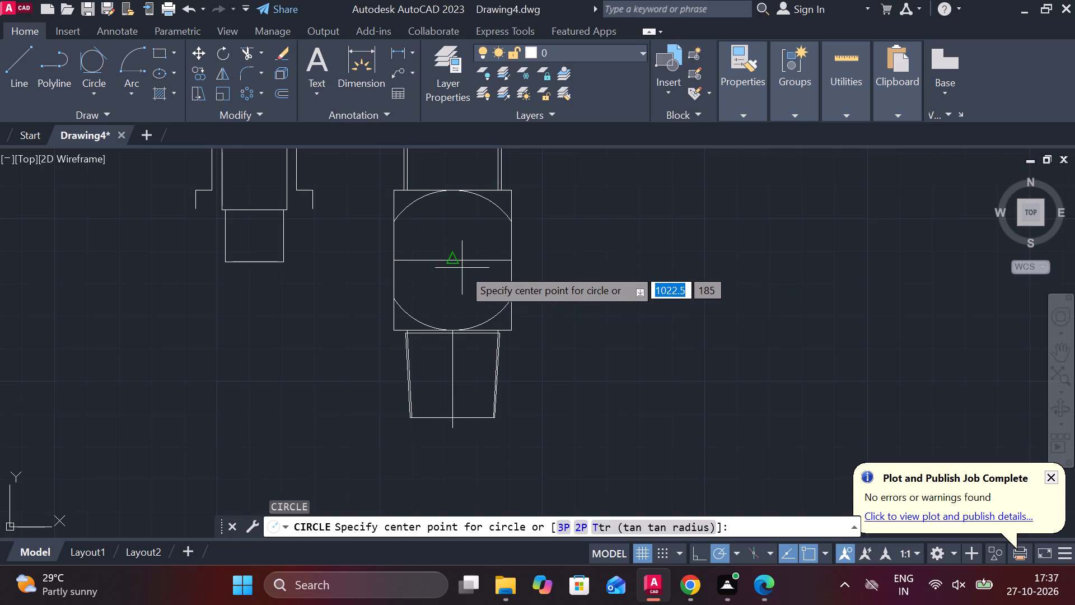
click(454, 260)
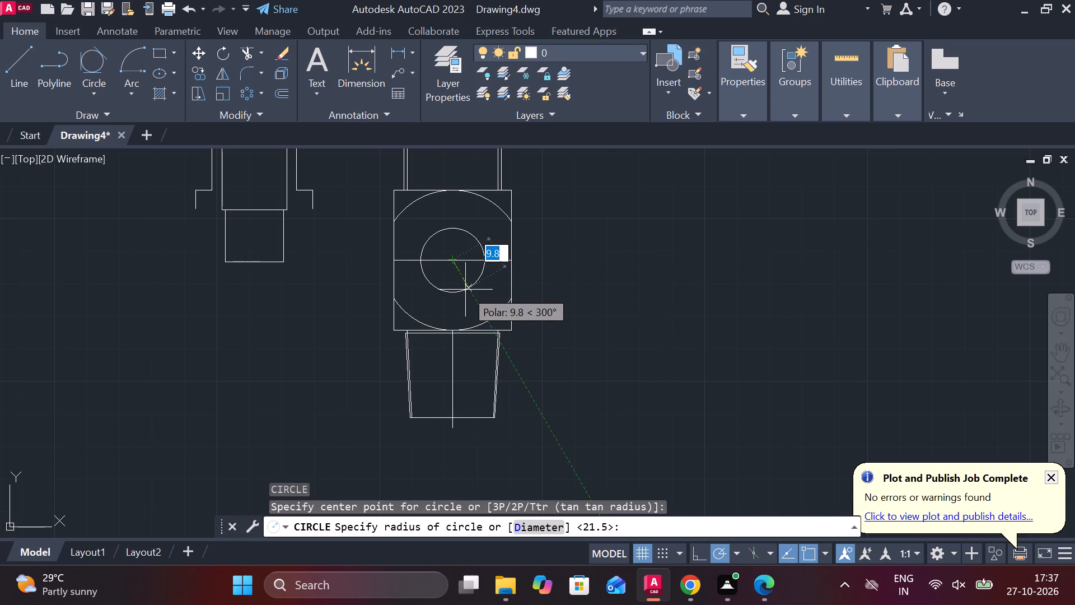
text(D 22)
key(space)
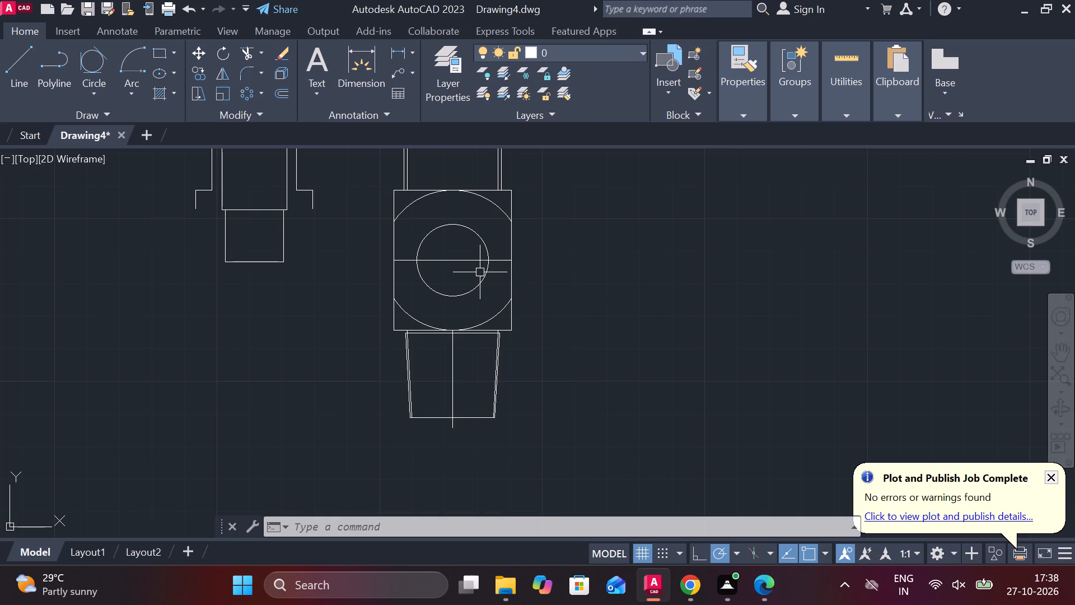
Draw a concentric circle of diameter 4 at the midpoint of the middle rectangle's horizontal line.
key(Escape)
text(C)
key(space)
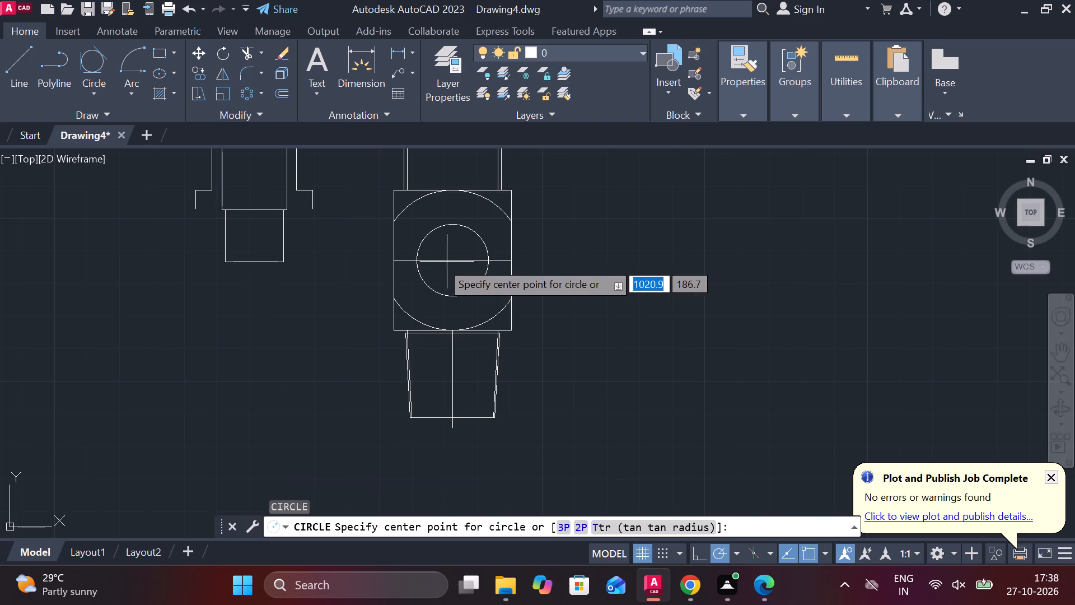
click(456, 261)
text(D)
key(space)
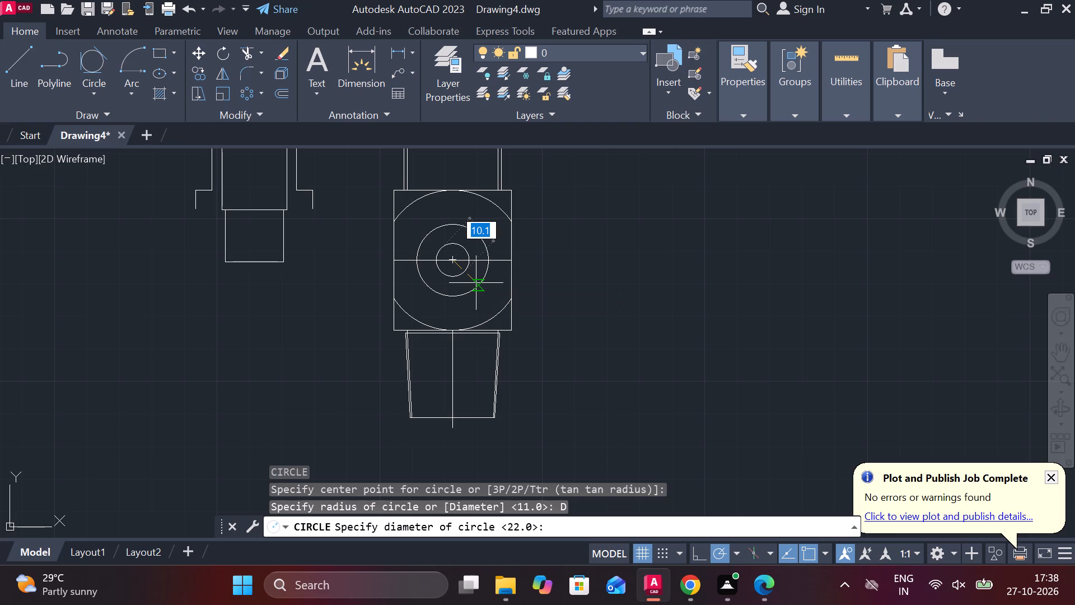
key(4)
key(Return)
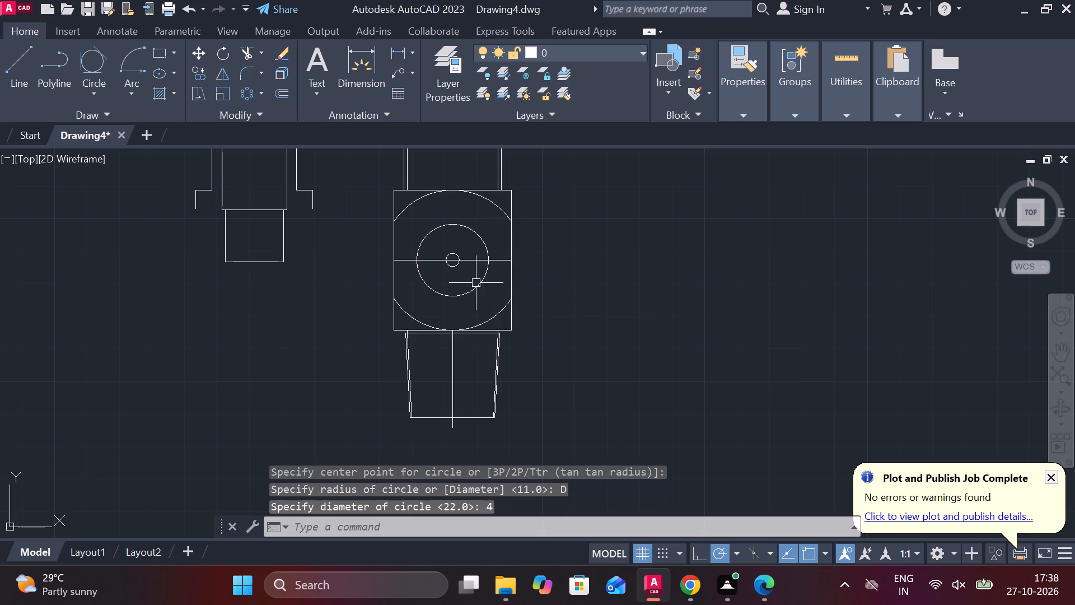
Draw a concentric circle of diameter 9 around the small centre circle in the middle rectangle.
text(C)
key(space)
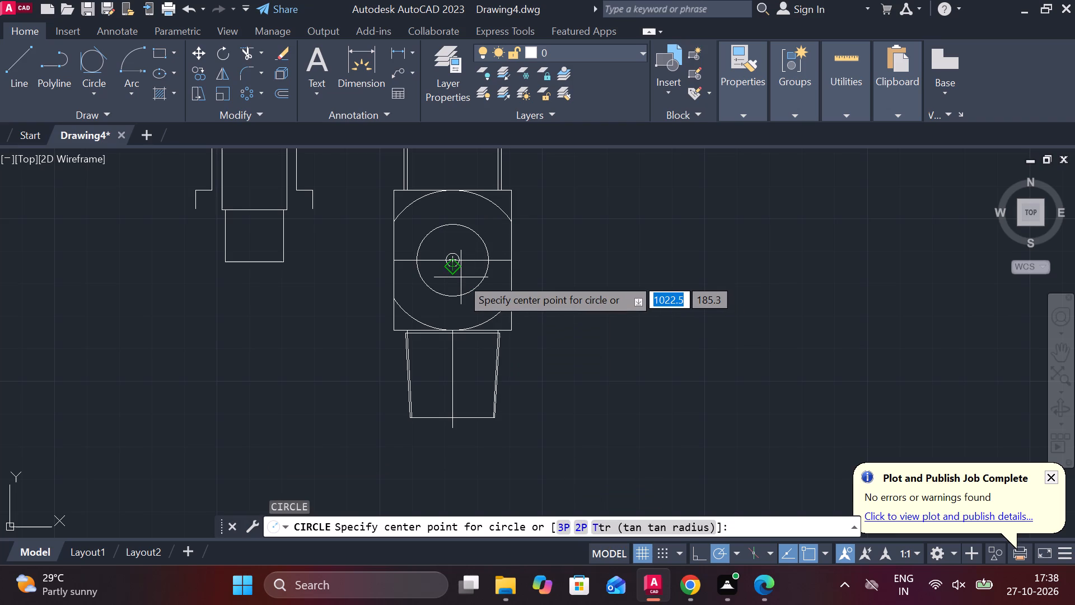
scroll(459, 270, up, 3)
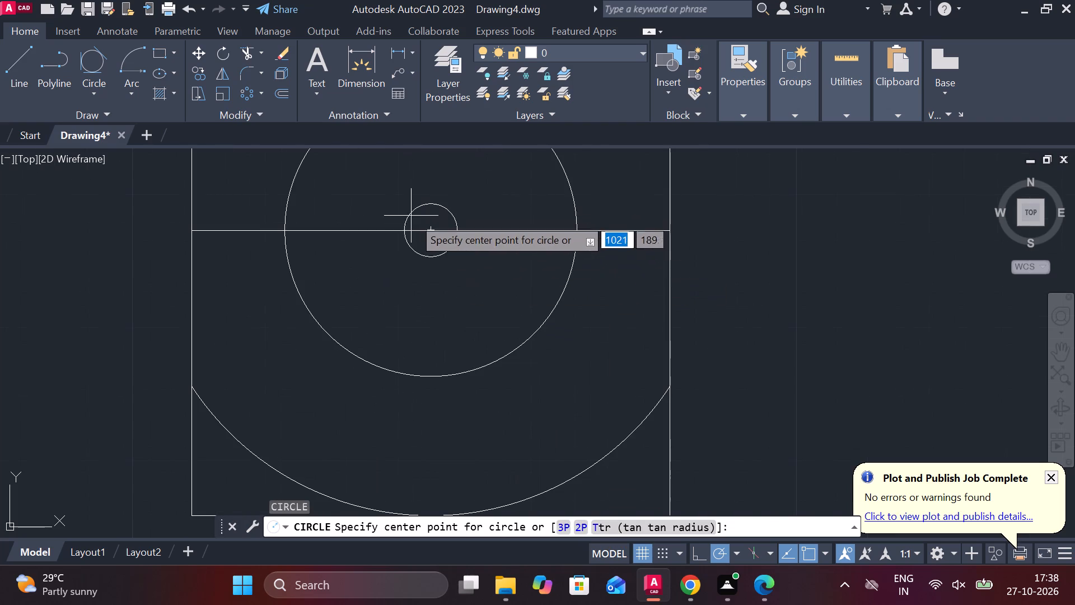
click(434, 232)
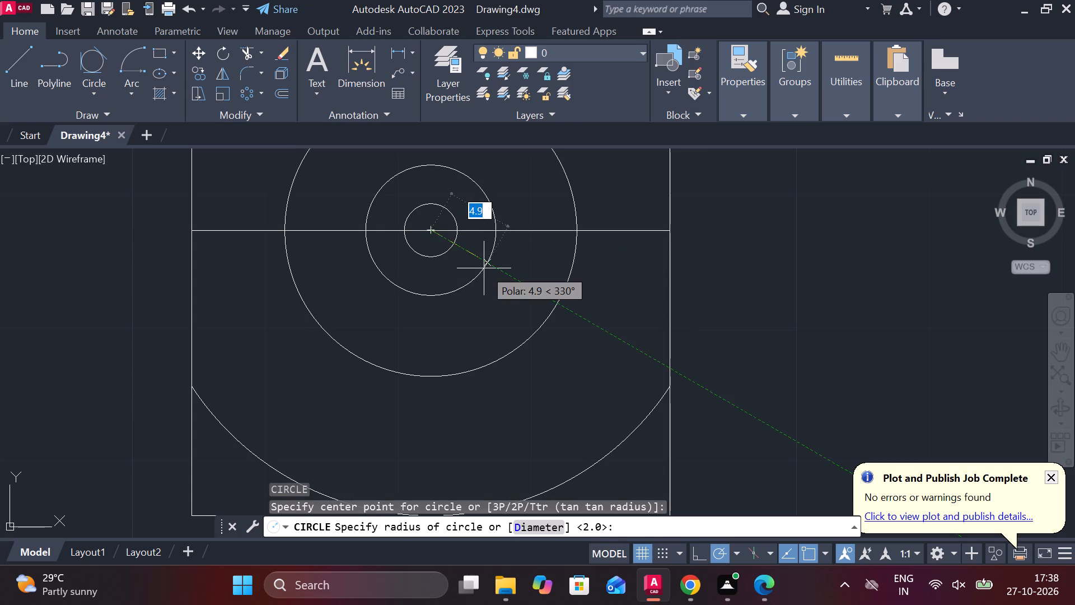
text(D)
key(space)
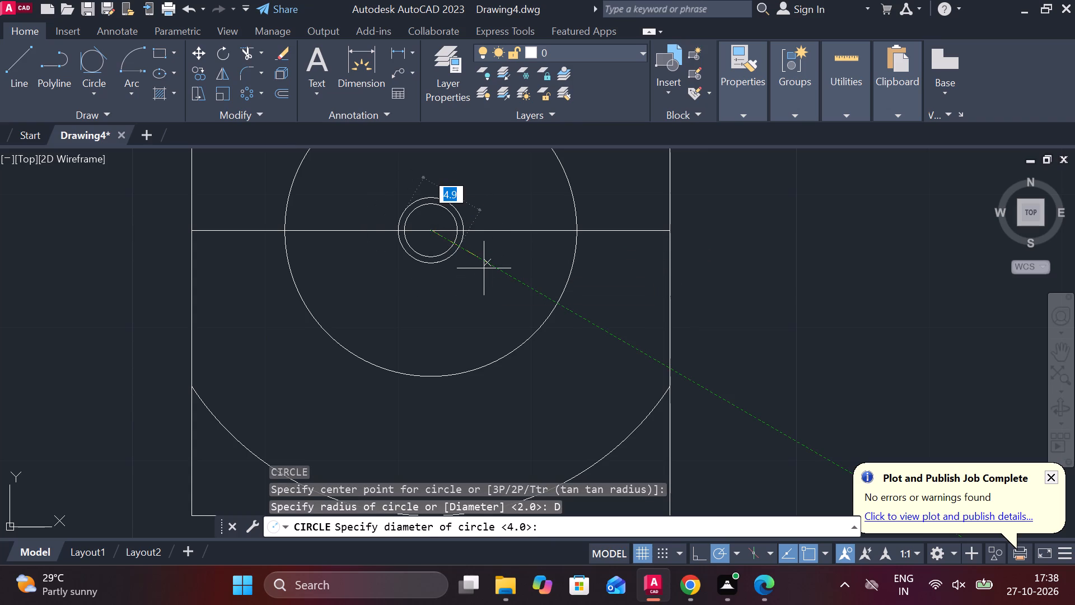
key(9)
key(Return)
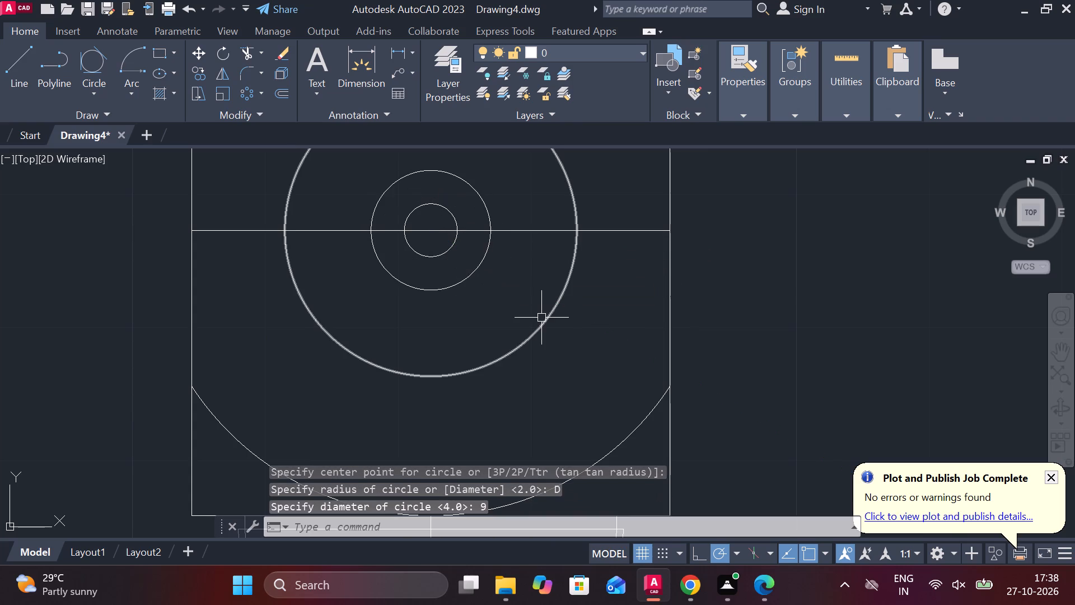
Draw a concentric circle of diameter 15 on the same centre in the middle rectangle.
text(C)
key(space)
click(430, 234)
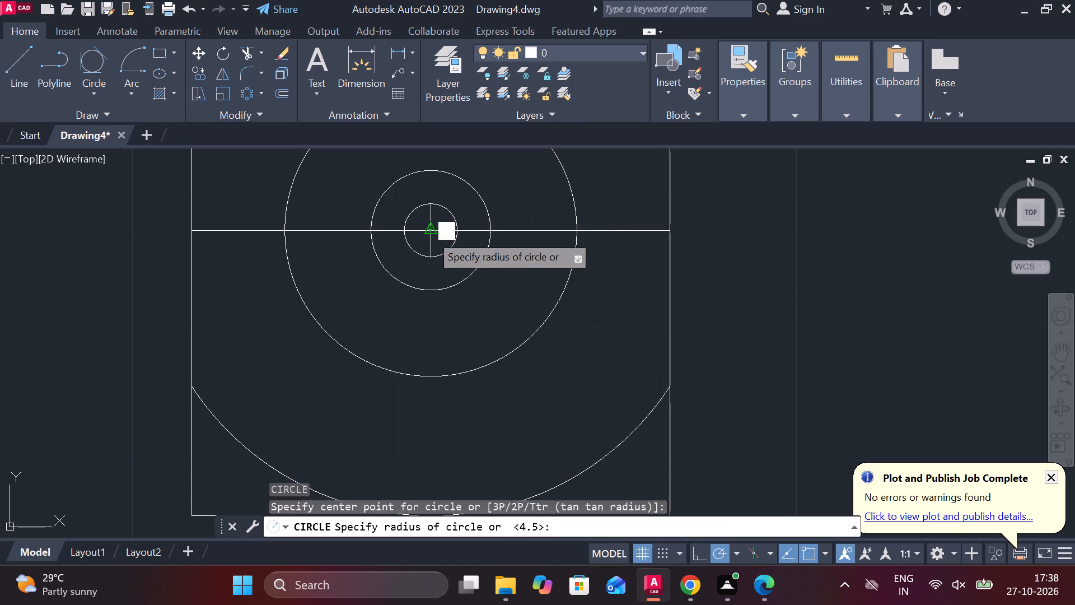
text(D)
key(space)
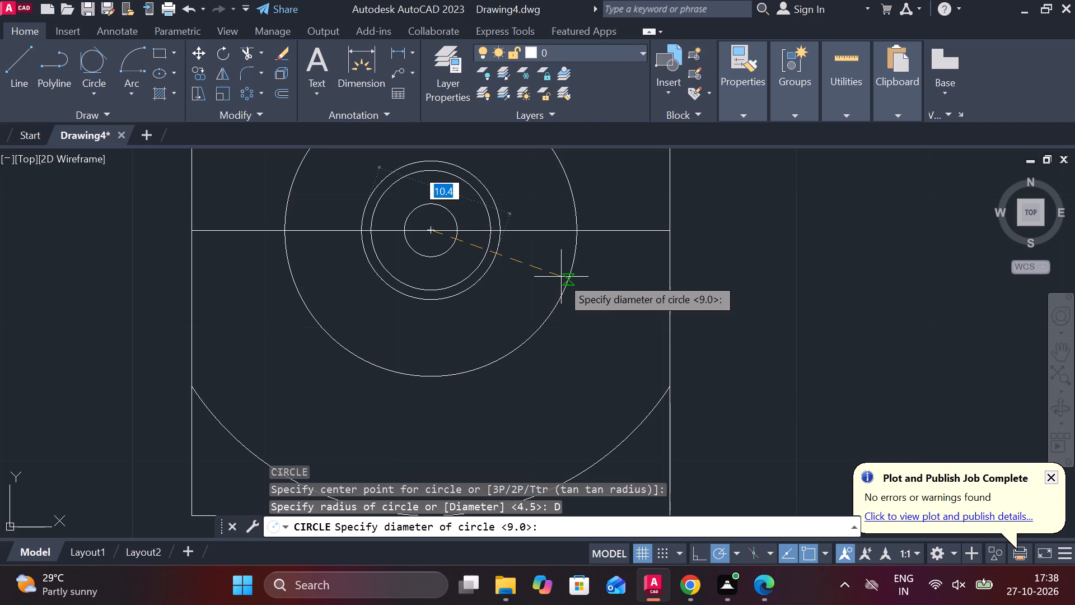
text(15)
key(space)
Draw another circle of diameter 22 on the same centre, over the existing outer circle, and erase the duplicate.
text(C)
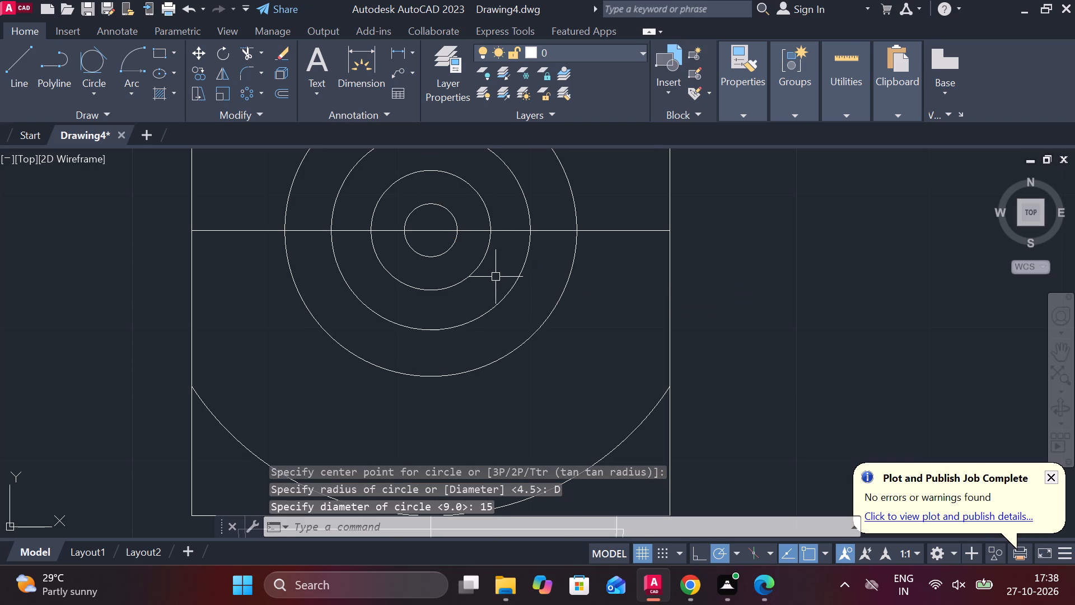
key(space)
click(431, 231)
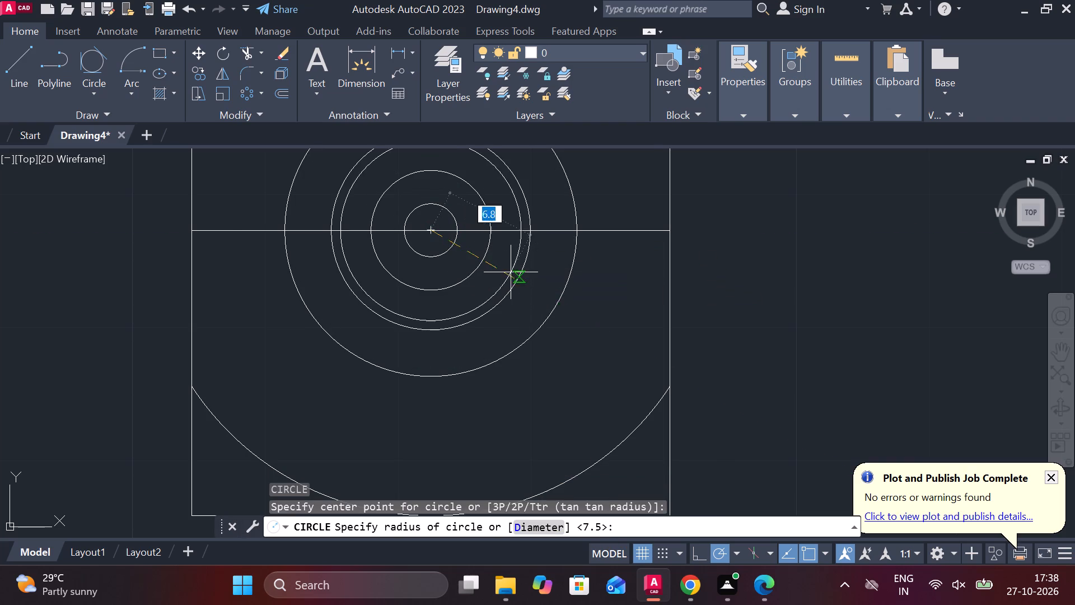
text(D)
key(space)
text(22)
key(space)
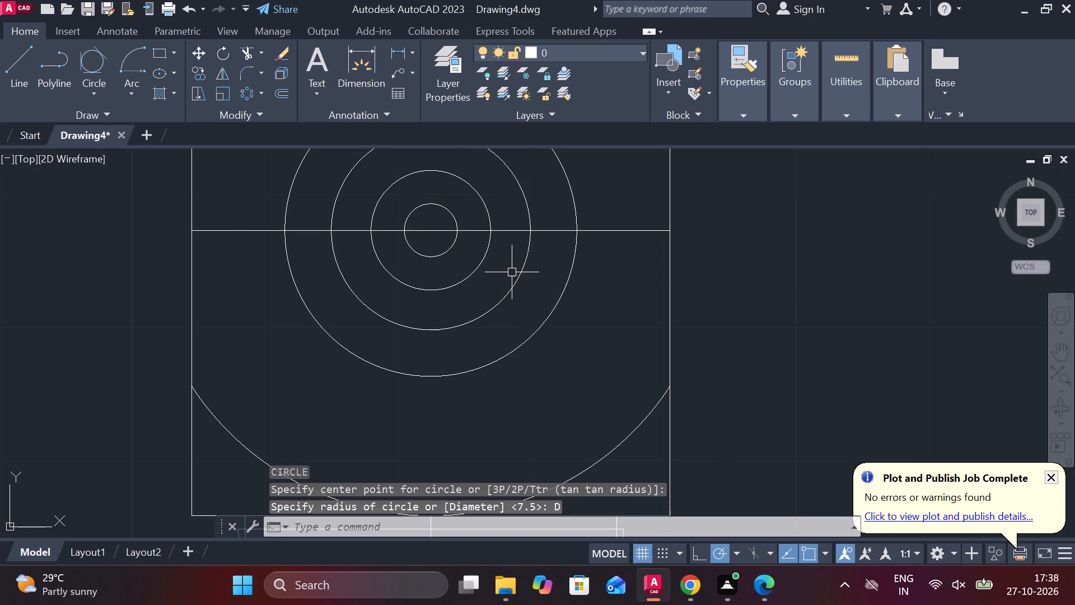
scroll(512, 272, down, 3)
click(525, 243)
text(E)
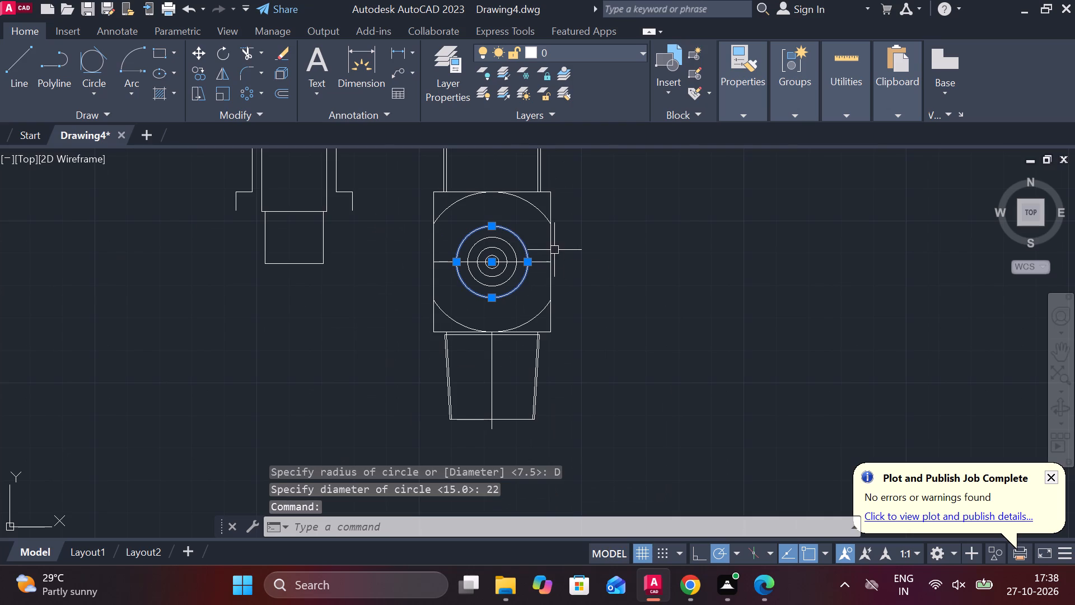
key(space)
Stretch the left end of the middle rectangle's horizontal line about 160 straight left, across and beyond the first outline.
scroll(644, 257, down, 1)
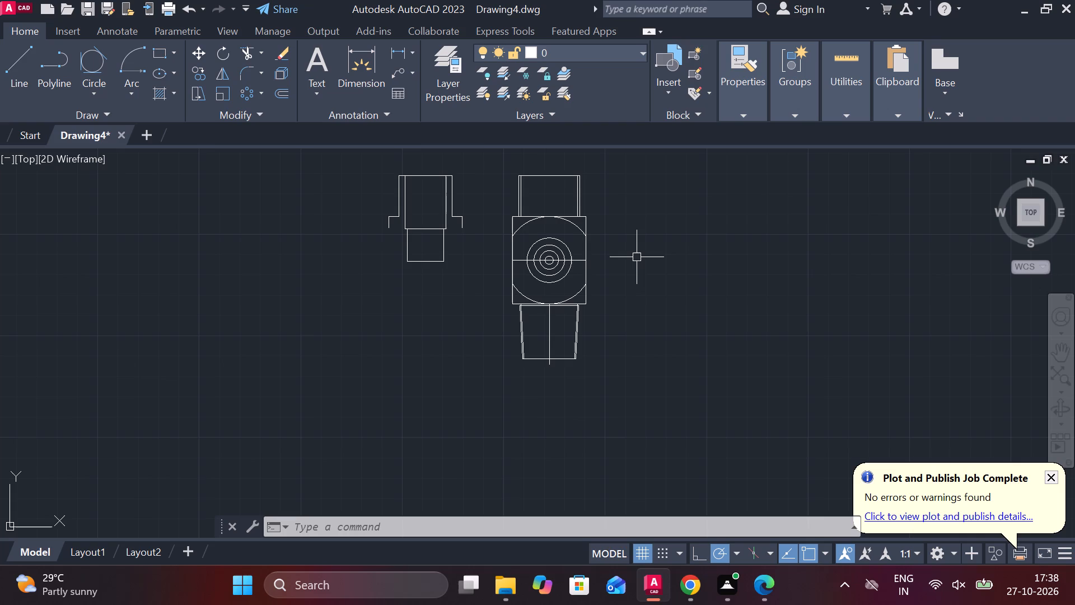
scroll(615, 249, up, 2)
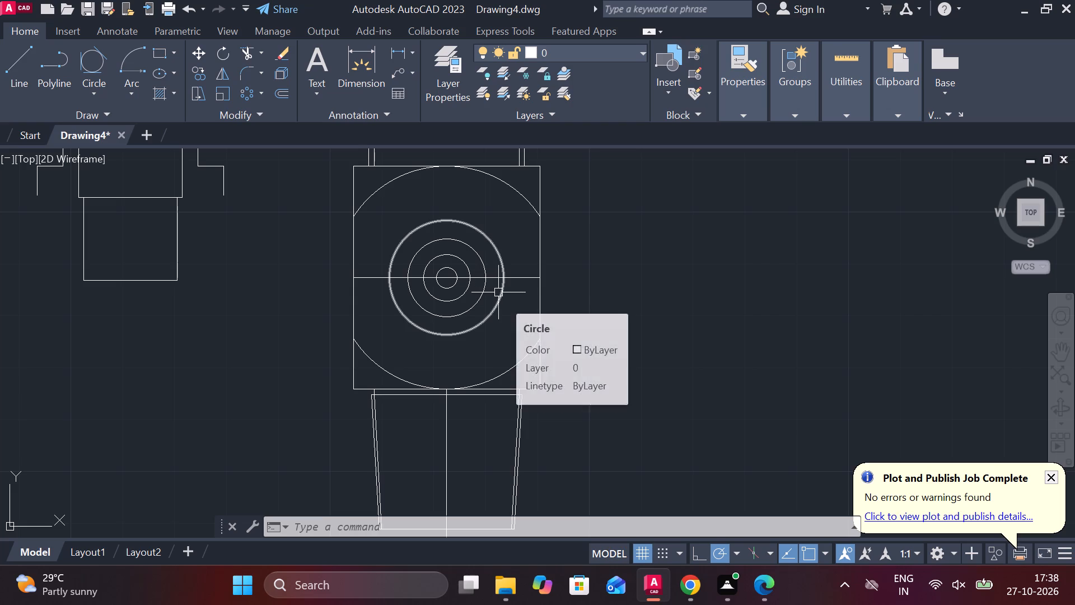
scroll(554, 279, down, 2)
scroll(349, 267, up, 1)
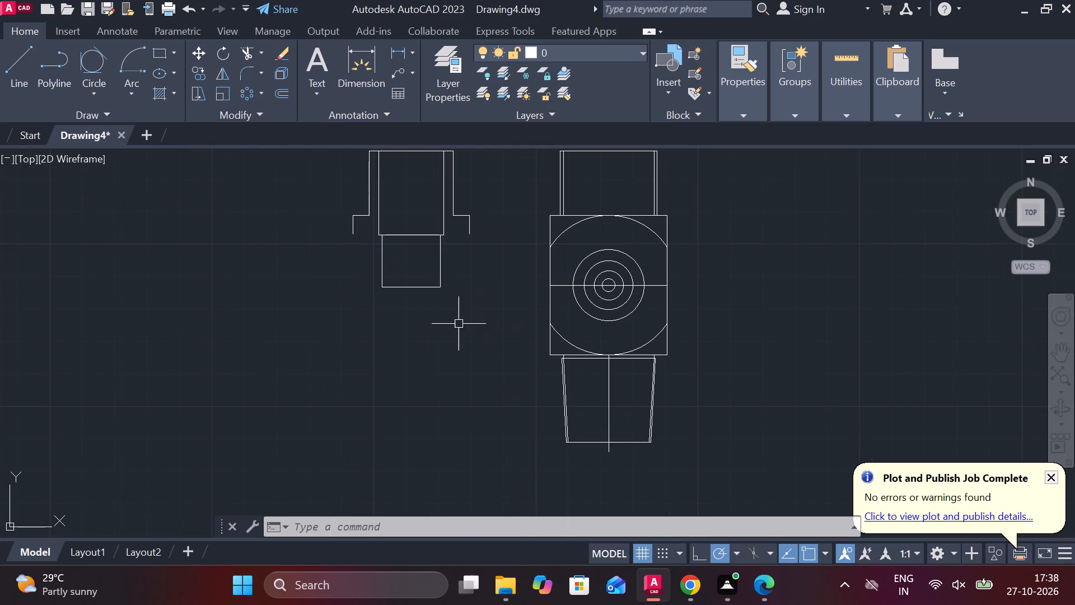
click(568, 287)
click(550, 283)
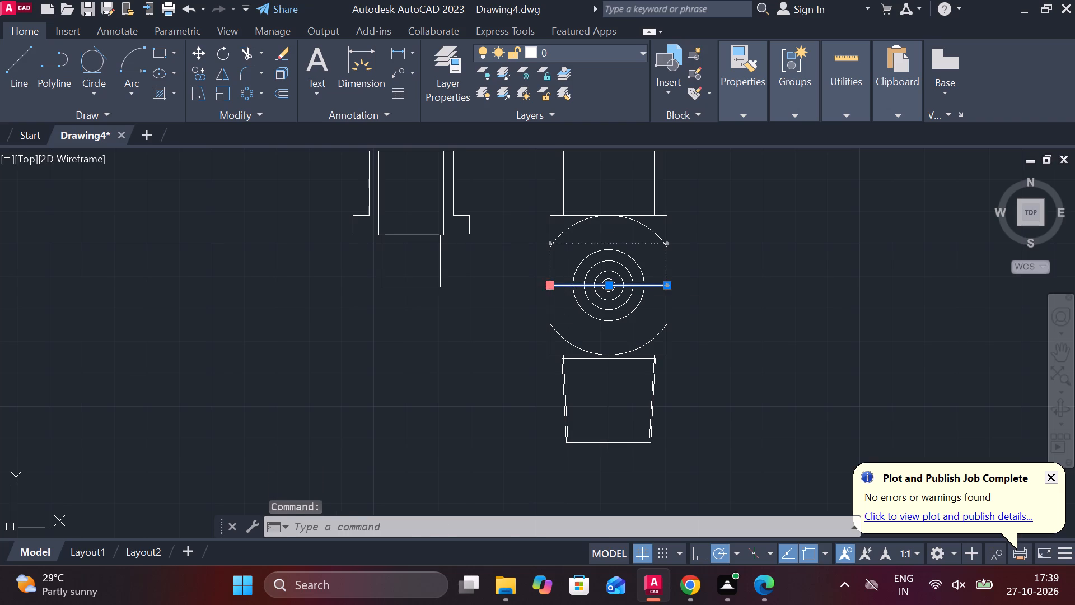
middle_drag(85, 290, 204, 314)
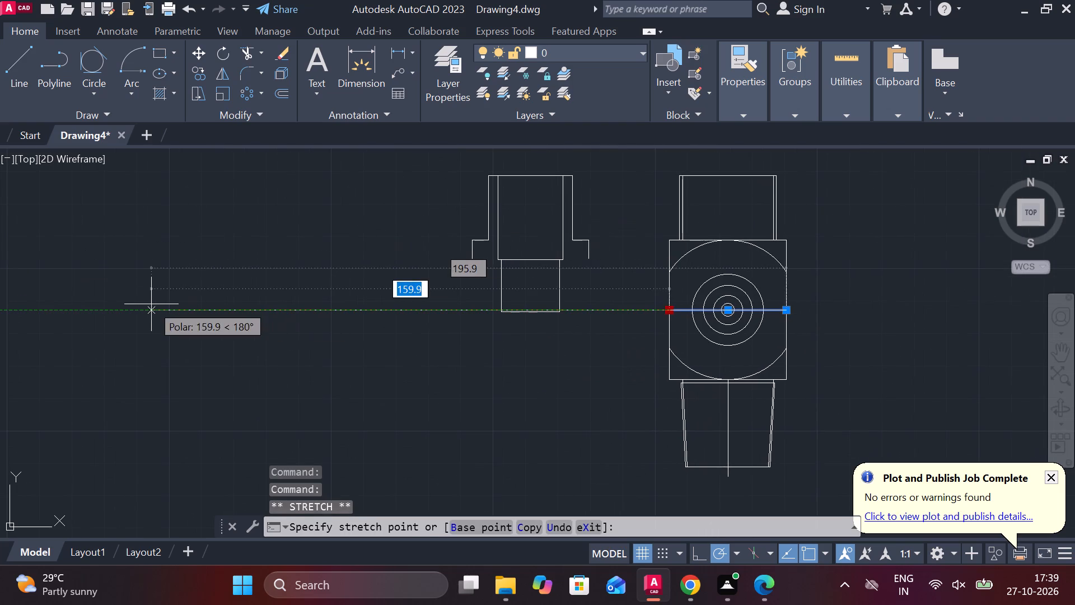
click(151, 304)
key(Escape)
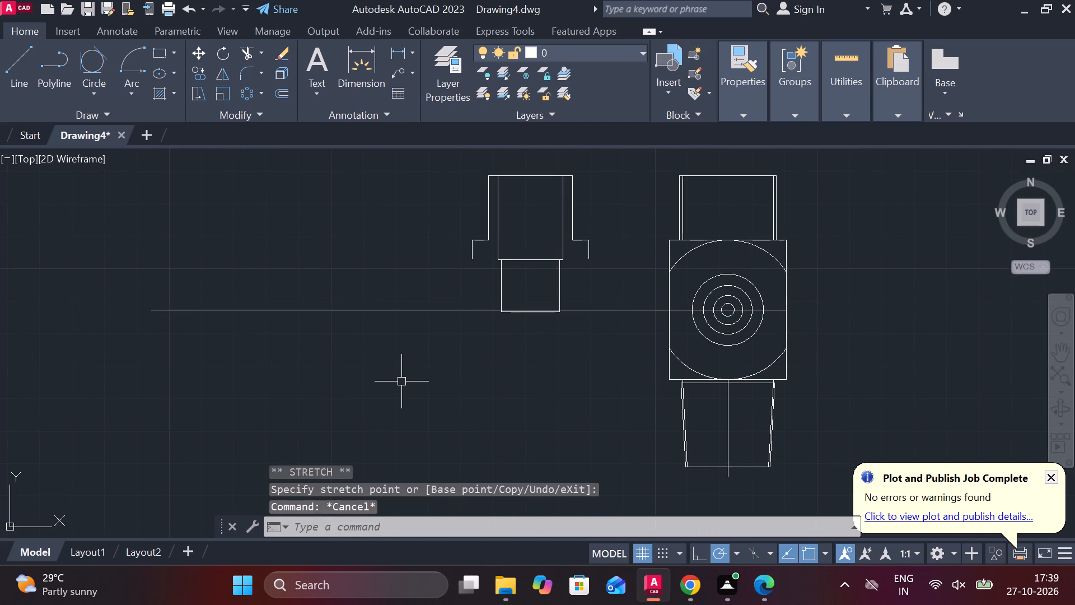
Draw a vertical line from the top-edge midpoint of the first outline's lowest rectangle down to the level of the tapered section's base.
middle_drag(357, 409, 241, 378)
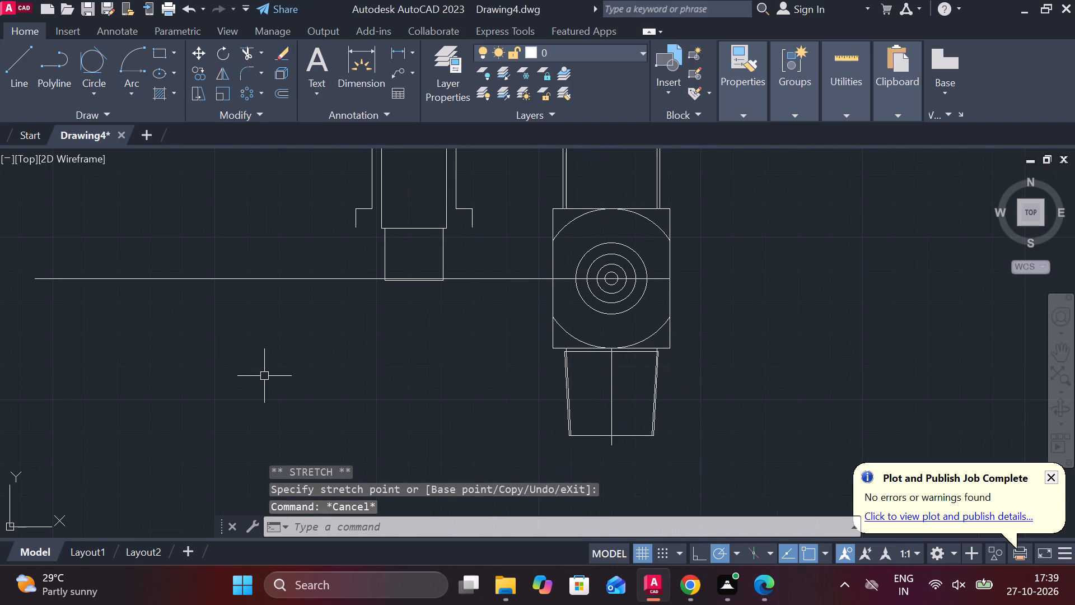
click(412, 282)
scroll(427, 320, up, 2)
key(Escape)
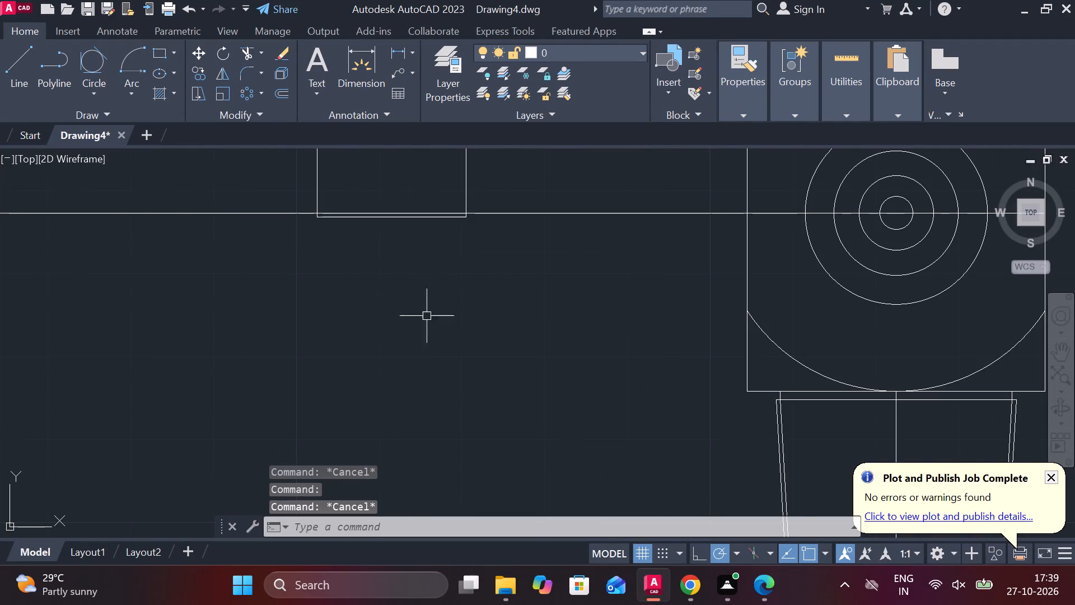
middle_drag(372, 313, 361, 460)
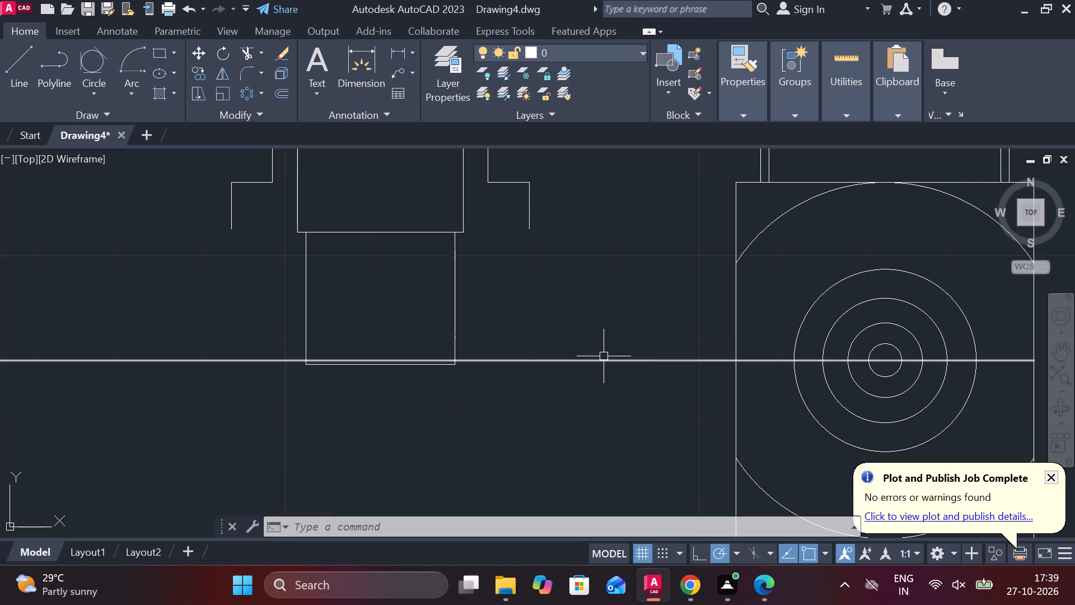
middle_drag(483, 374, 495, 370)
scroll(568, 384, down, 1)
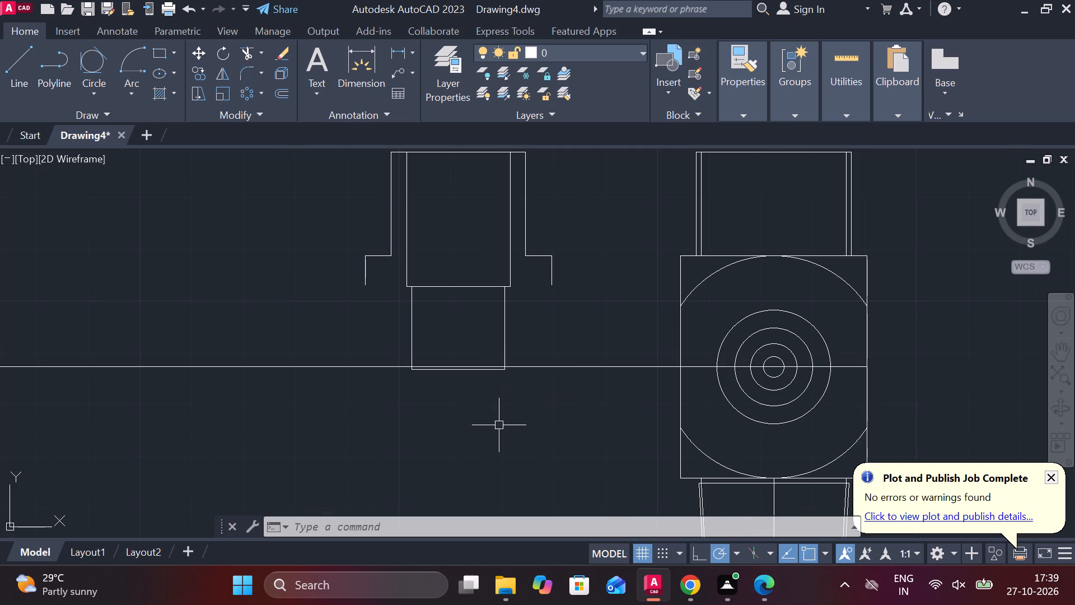
middle_drag(555, 406, 508, 323)
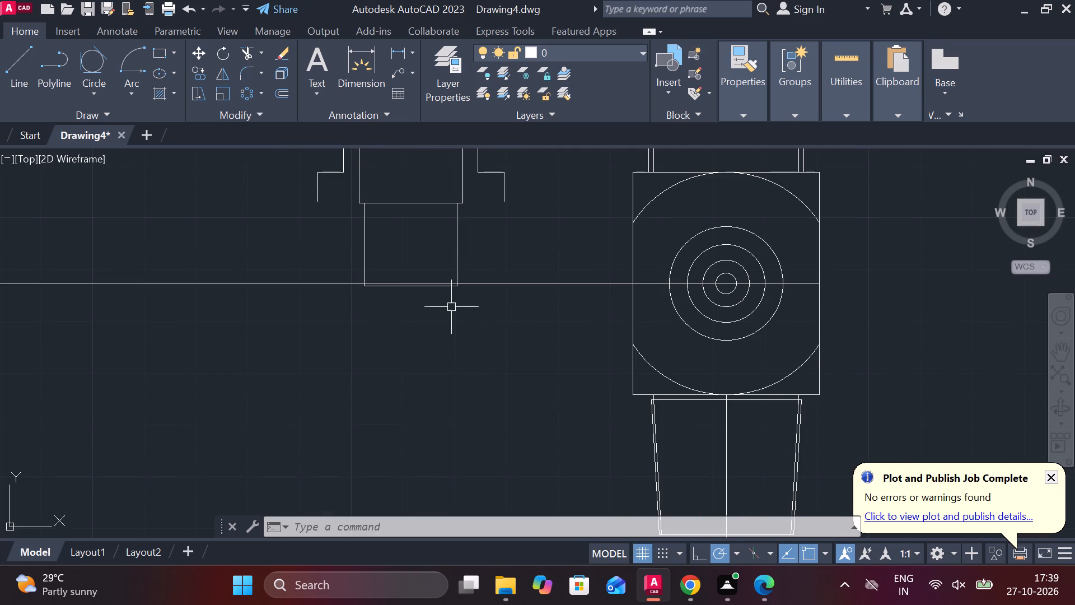
key(l)
key(Return)
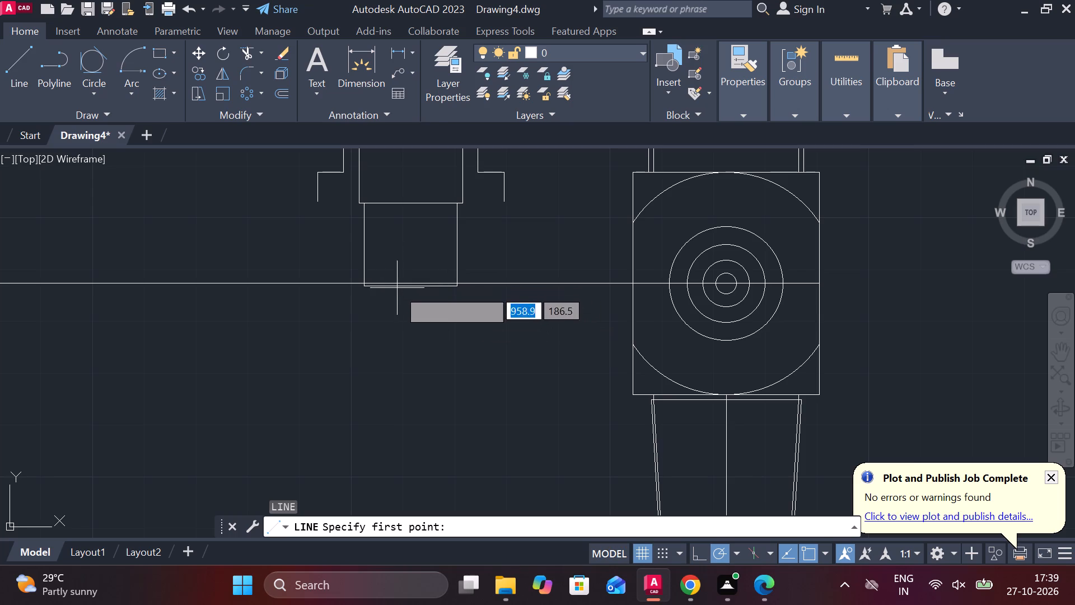
click(408, 199)
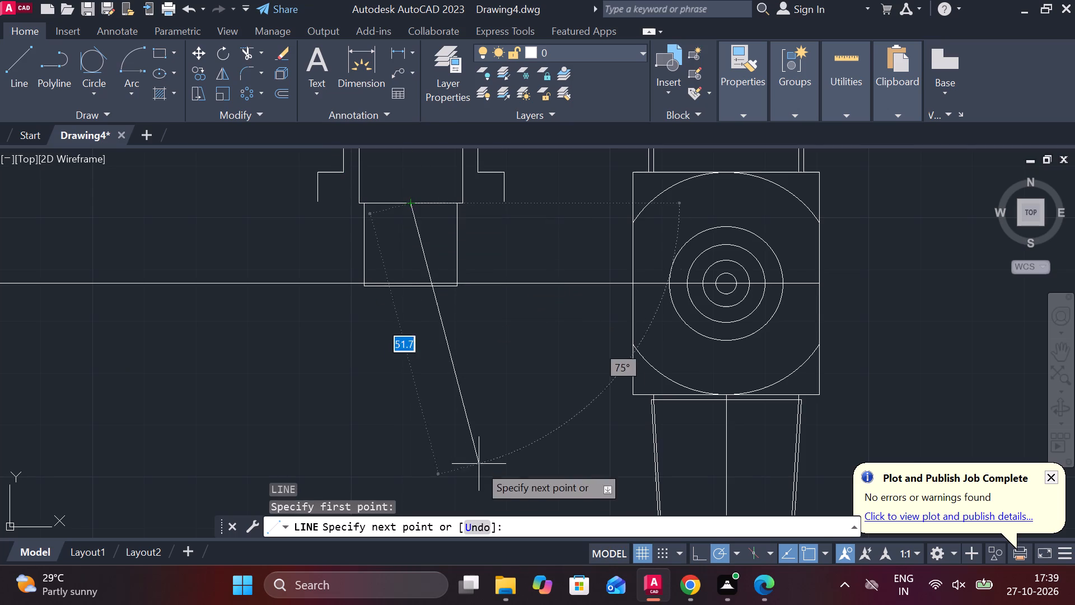
middle_drag(437, 473, 429, 413)
middle_drag(431, 454, 419, 429)
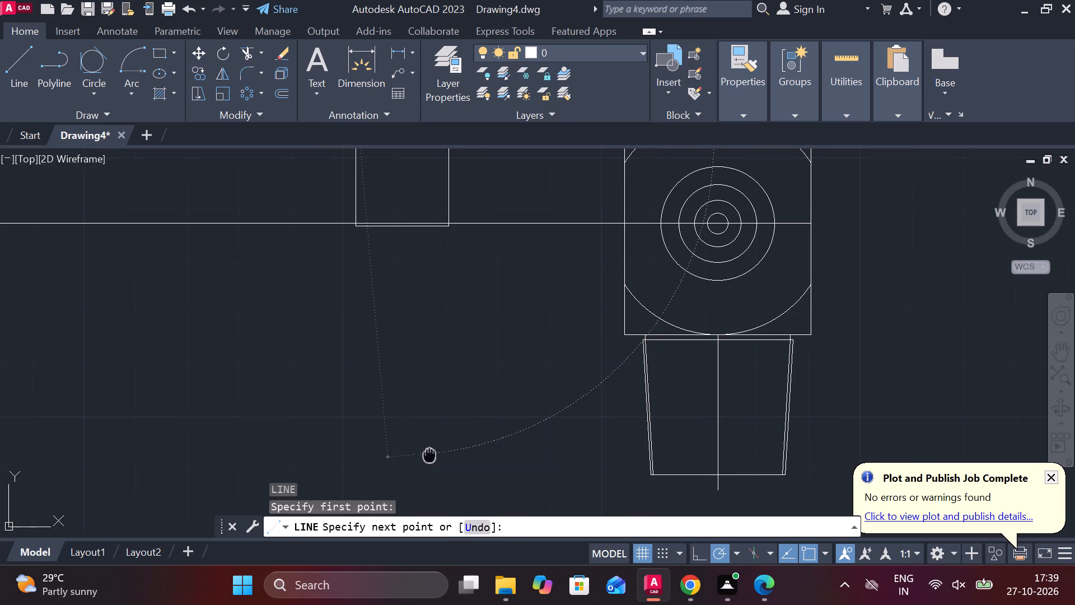
middle_drag(419, 429, 388, 353)
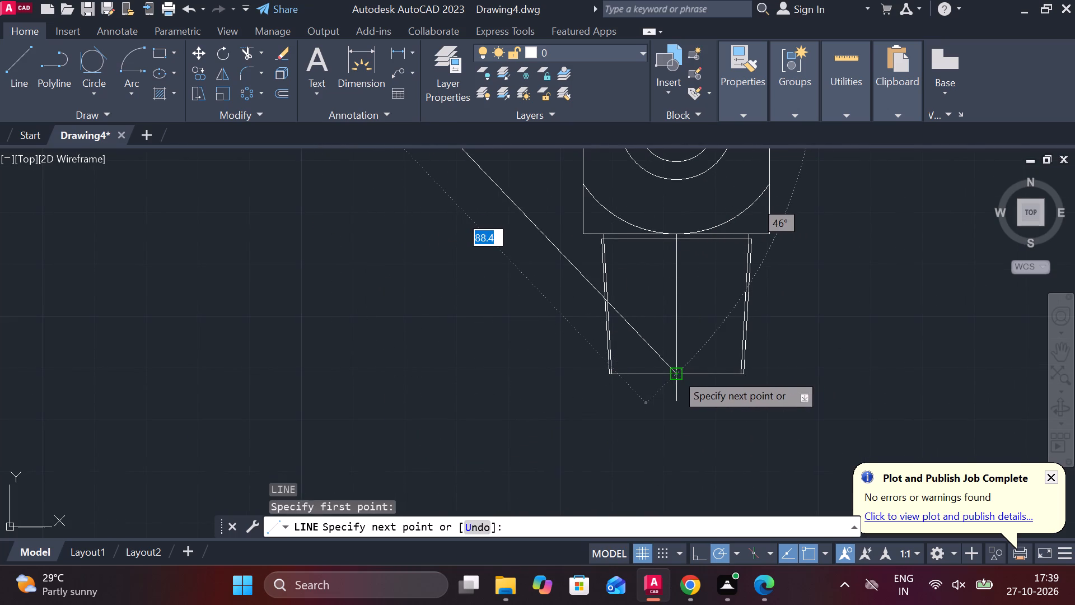
click(359, 385)
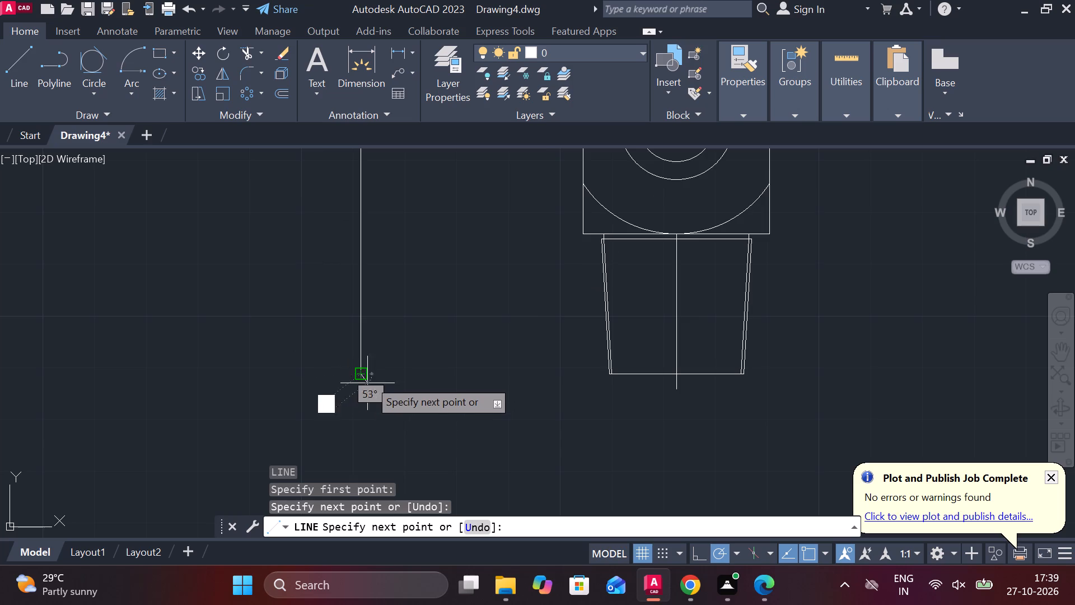
scroll(368, 374, down, 2)
key(Escape)
Trim off the bottom edge and side stubs of the first outline's lowest rectangle below the long horizontal line.
scroll(371, 281, up, 2)
middle_drag(388, 282, 474, 342)
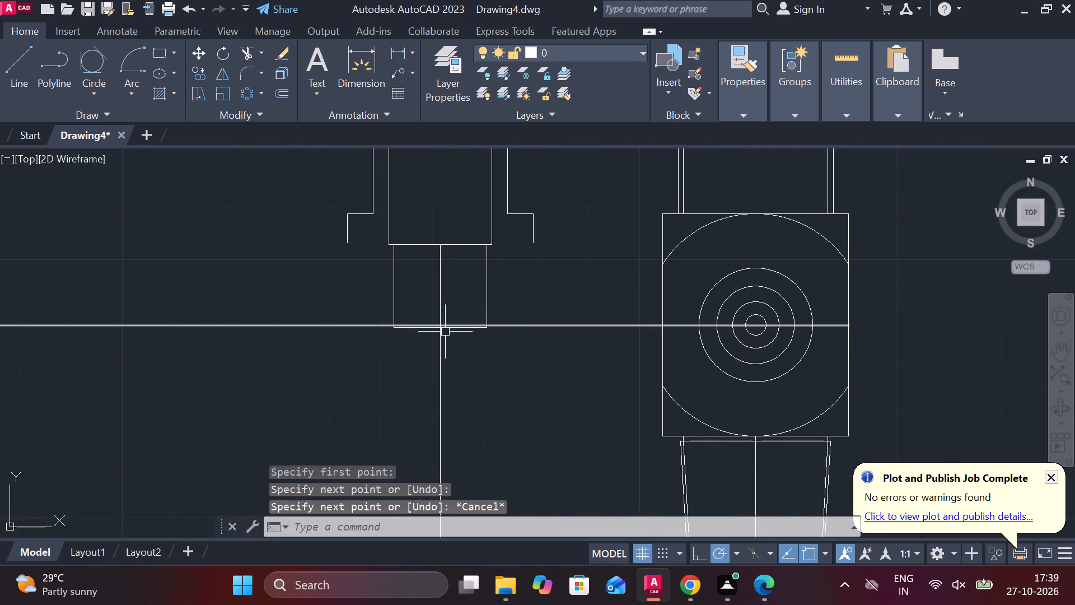
scroll(445, 332, up, 2)
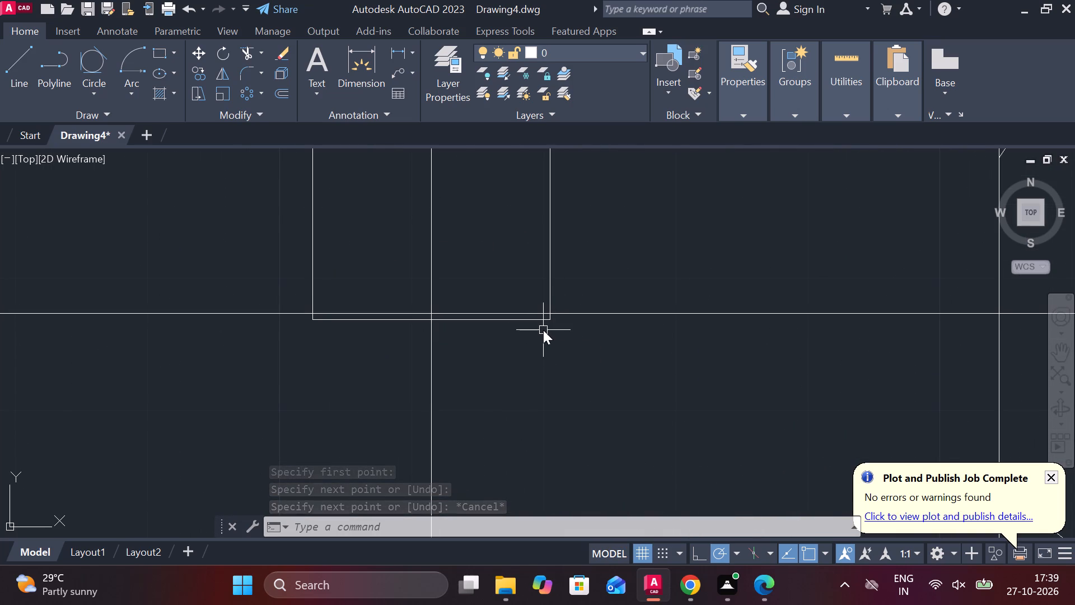
key(r)
key(Escape)
text(TR)
key(space)
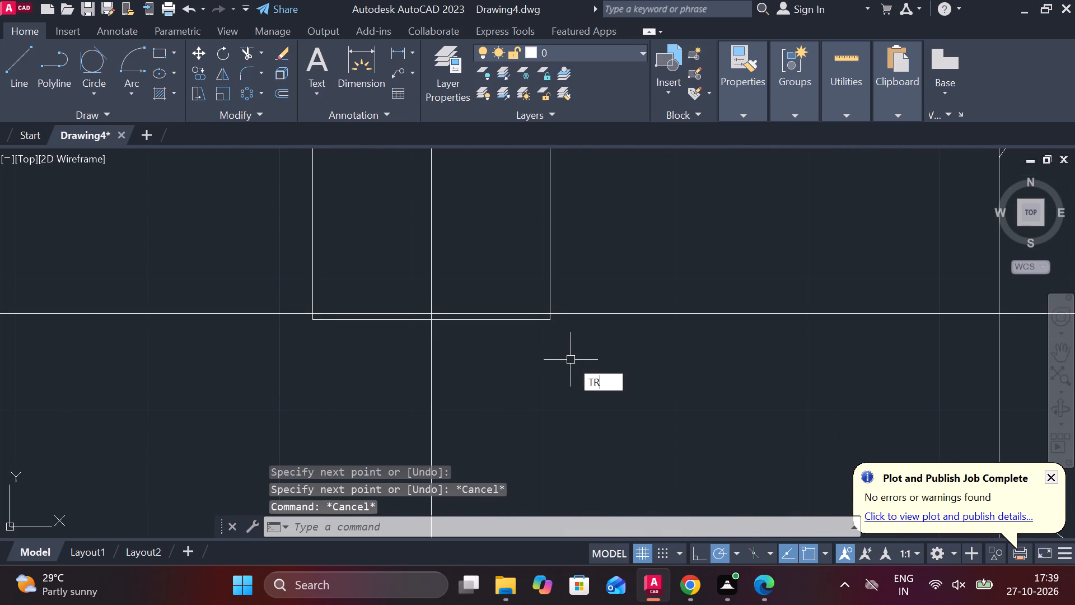
click(537, 319)
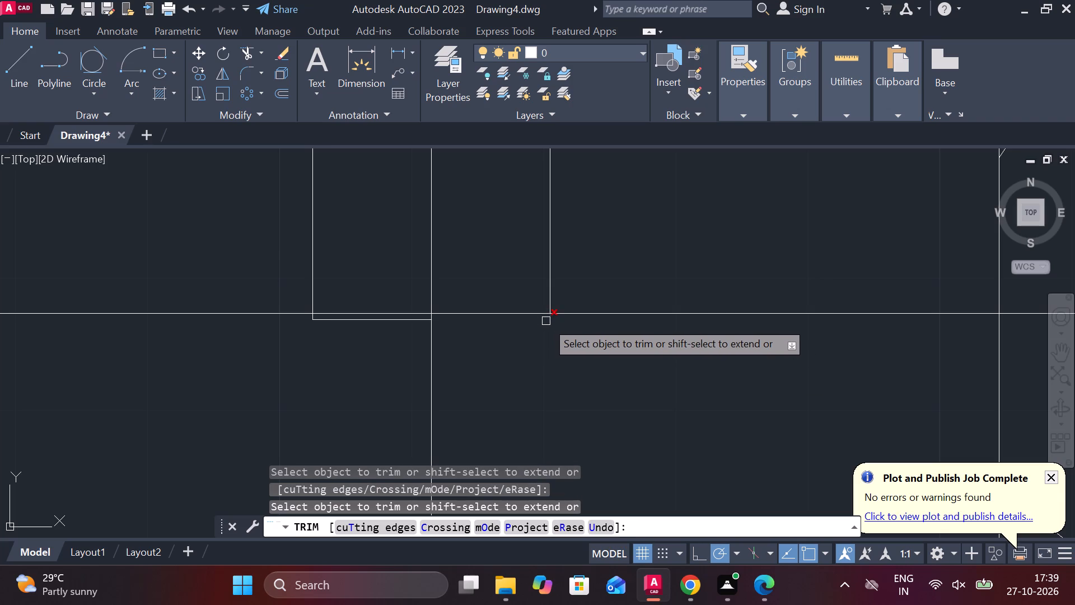
click(546, 321)
click(417, 324)
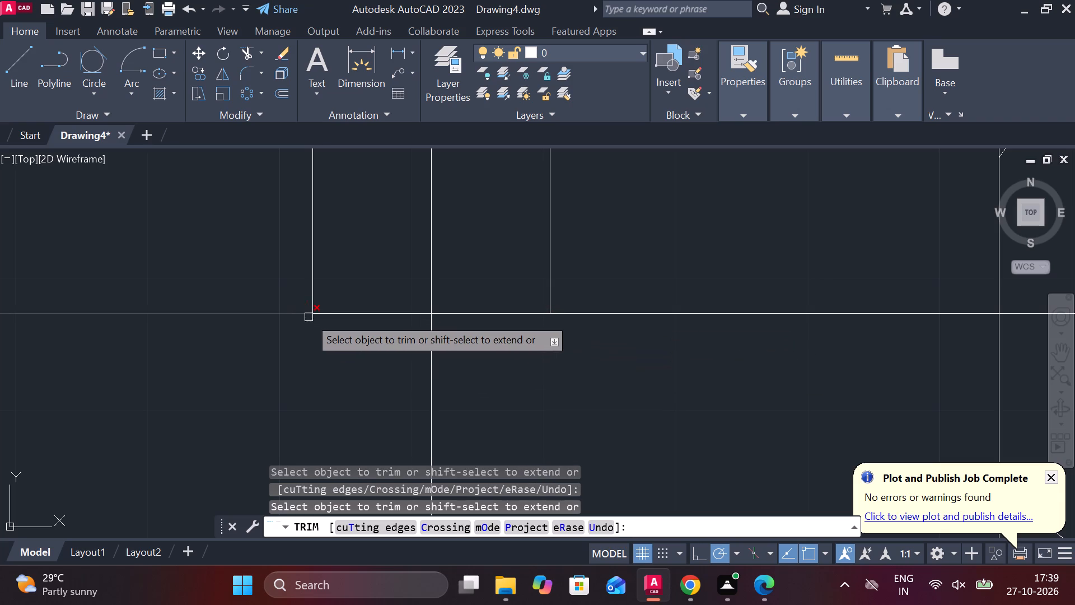
click(311, 317)
key(ctrl+z)
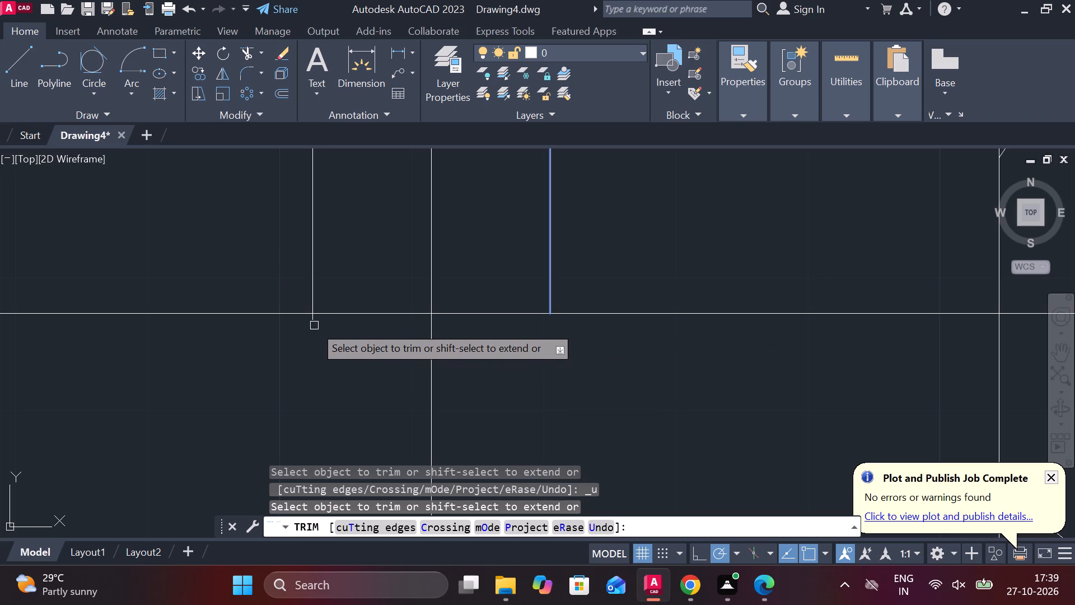
click(314, 323)
scroll(616, 343, down, 1)
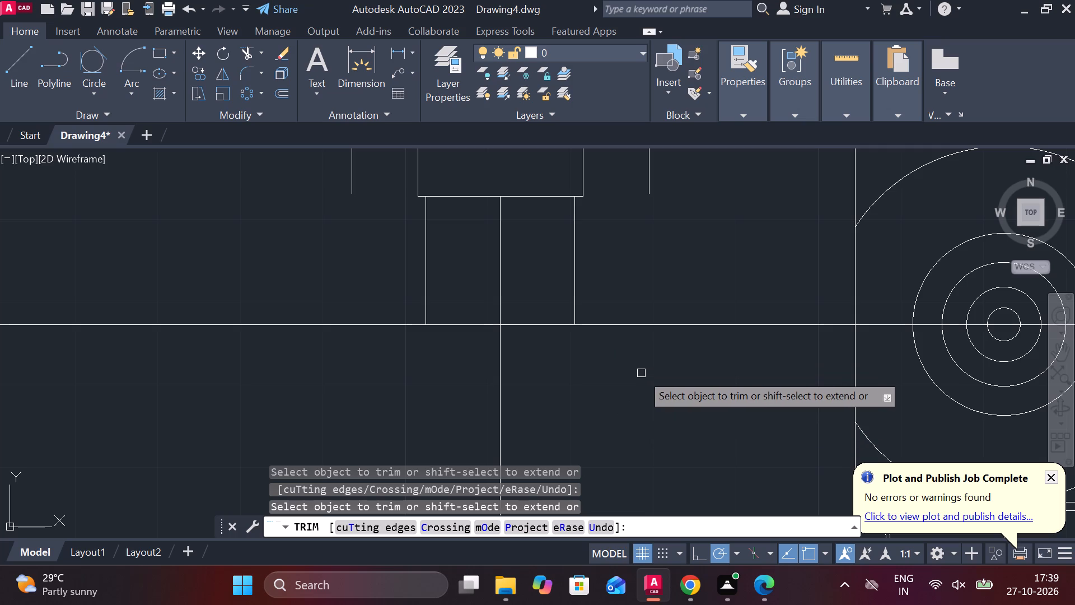
scroll(641, 373, down, 1)
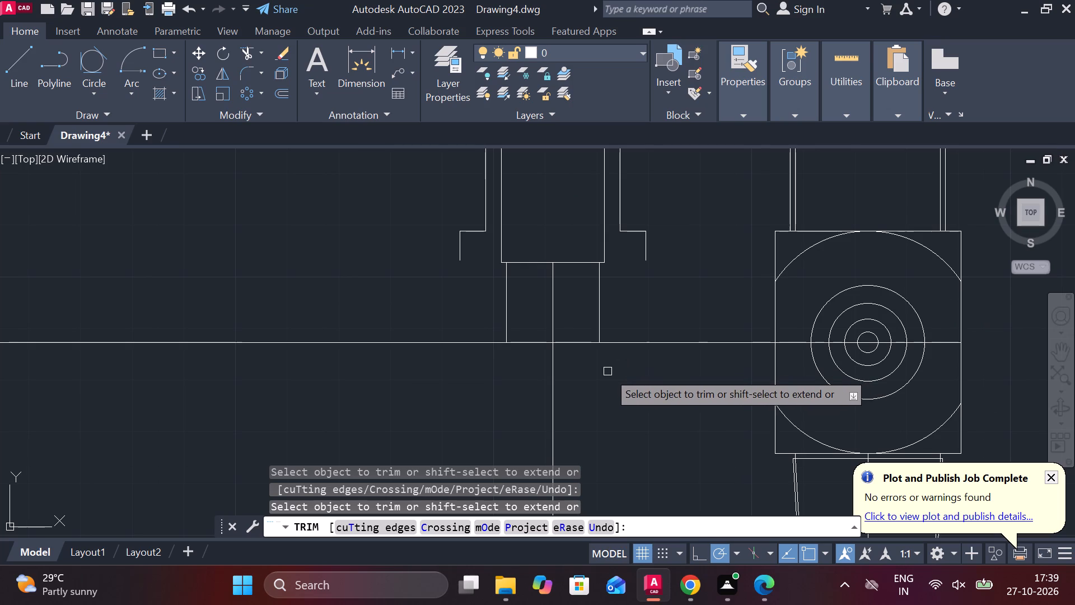
key(Escape)
Draw a vertical line from the lower right corner of the wider rectangle above down to just past the long horizontal line.
middle_drag(605, 380, 576, 306)
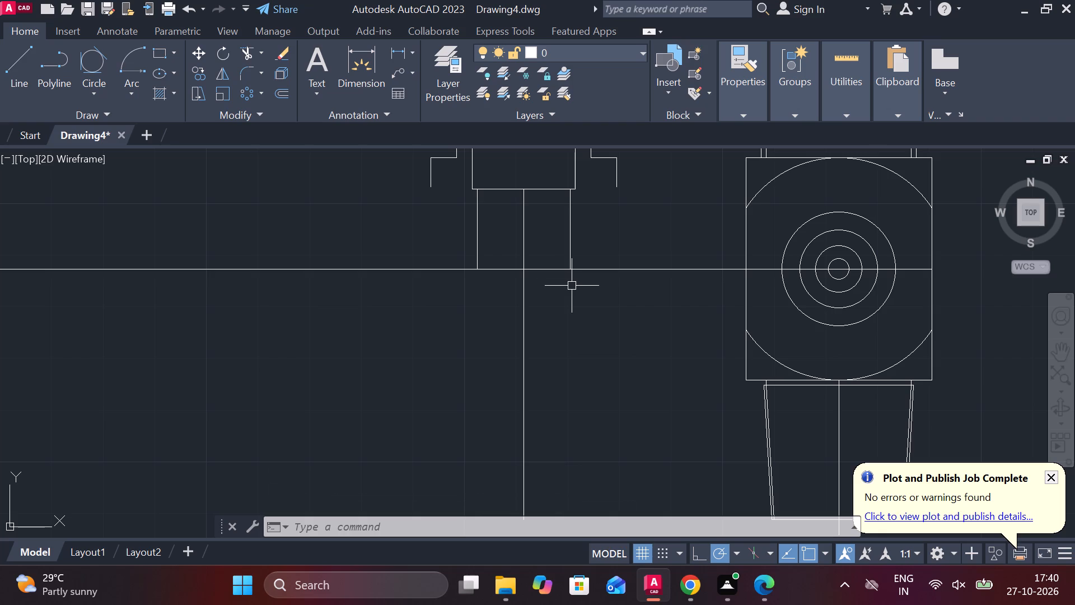
key(l)
key(Return)
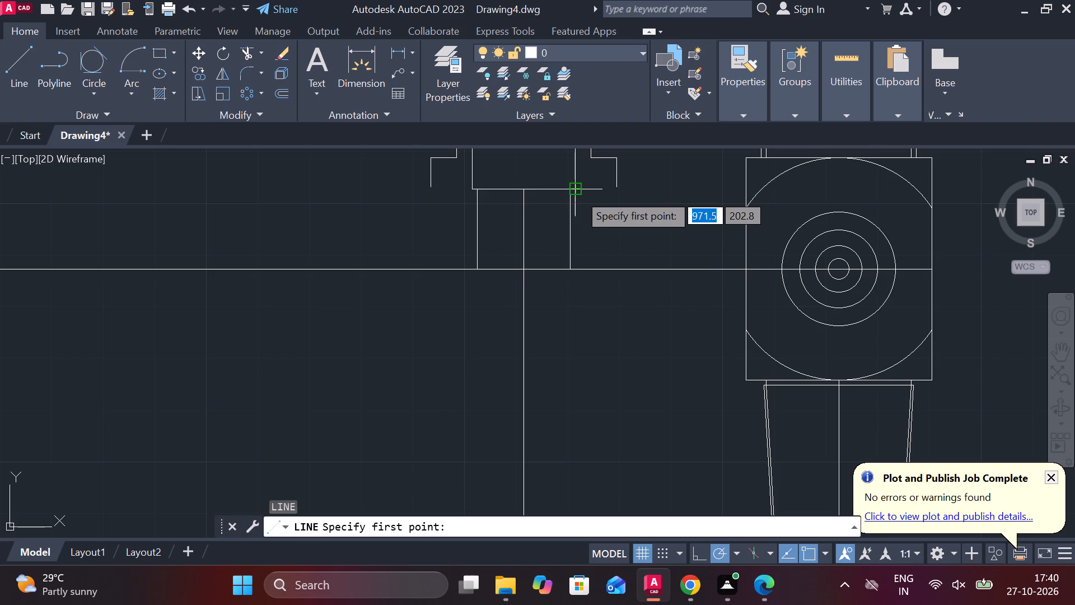
scroll(579, 190, up, 1)
click(578, 186)
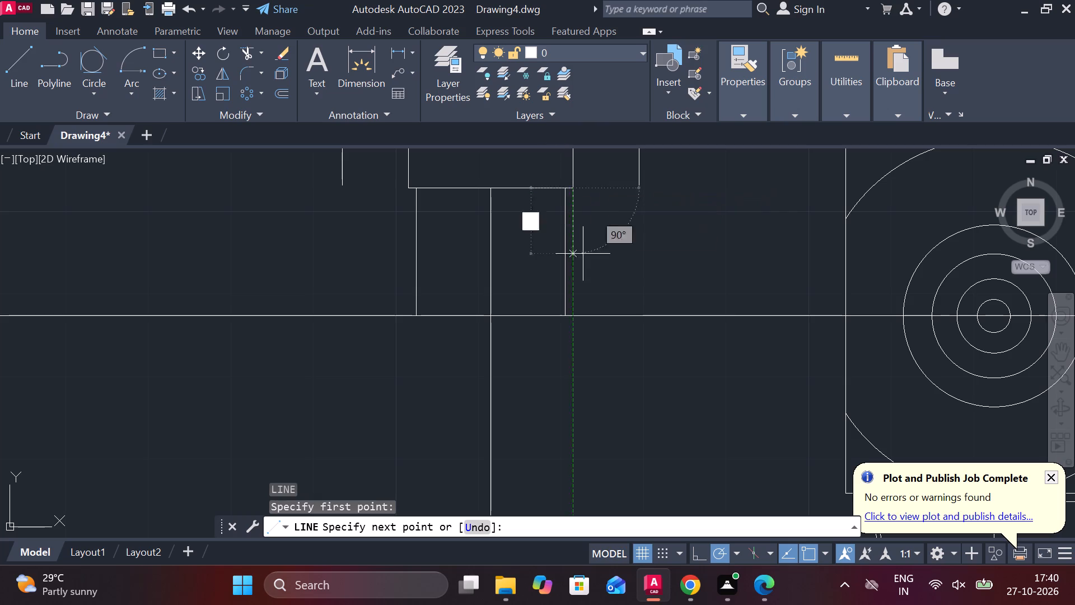
click(572, 319)
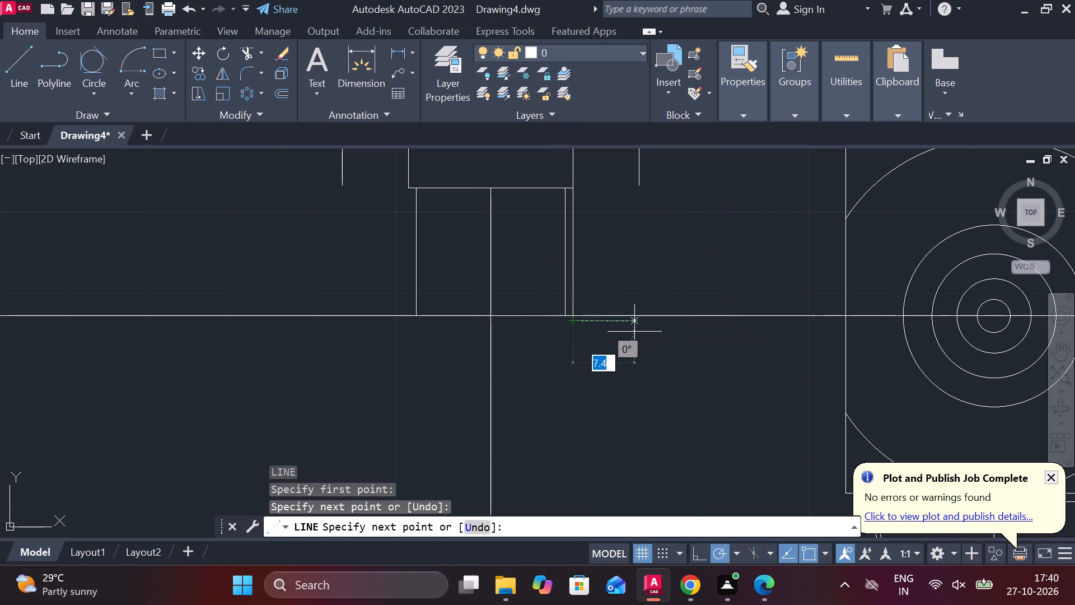
key(Escape)
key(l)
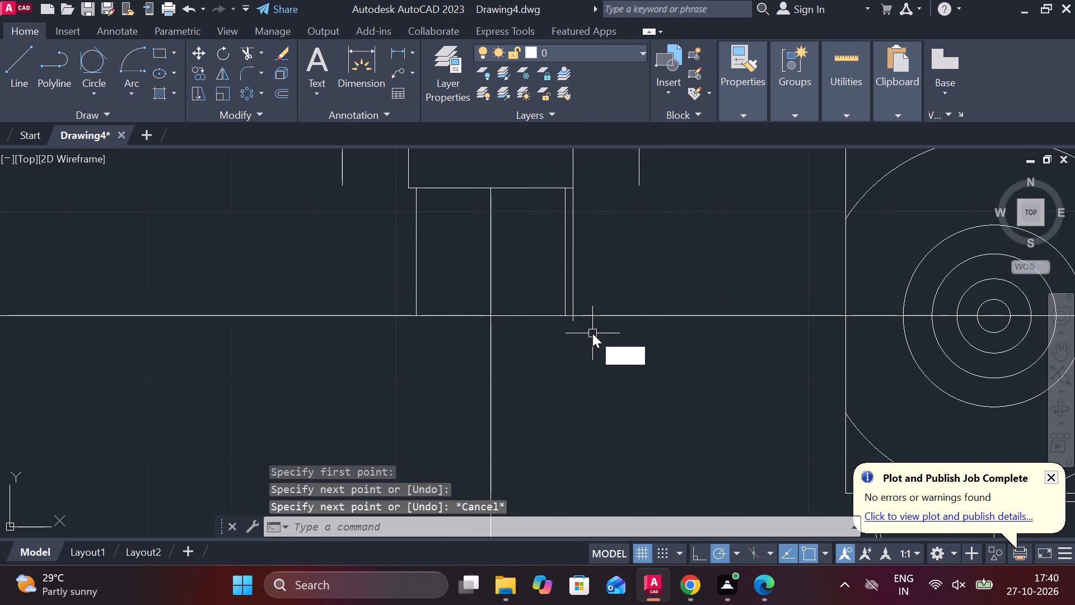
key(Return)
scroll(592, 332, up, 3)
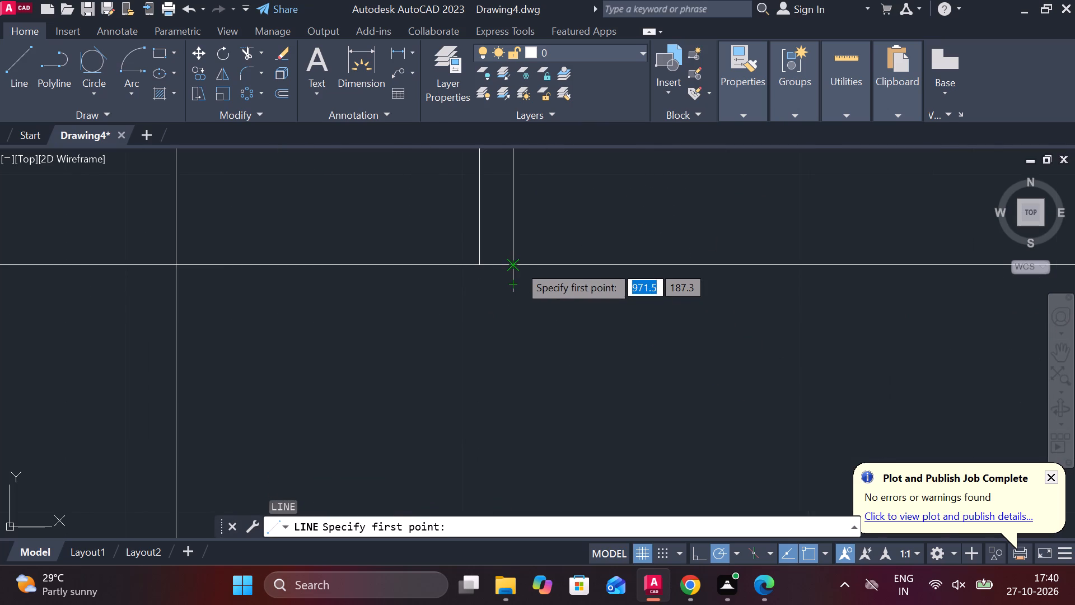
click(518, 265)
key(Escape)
Trim the new vertical line's overhang below the horizontal line and the horizontal line's part to the right of it.
text(TR)
key(space)
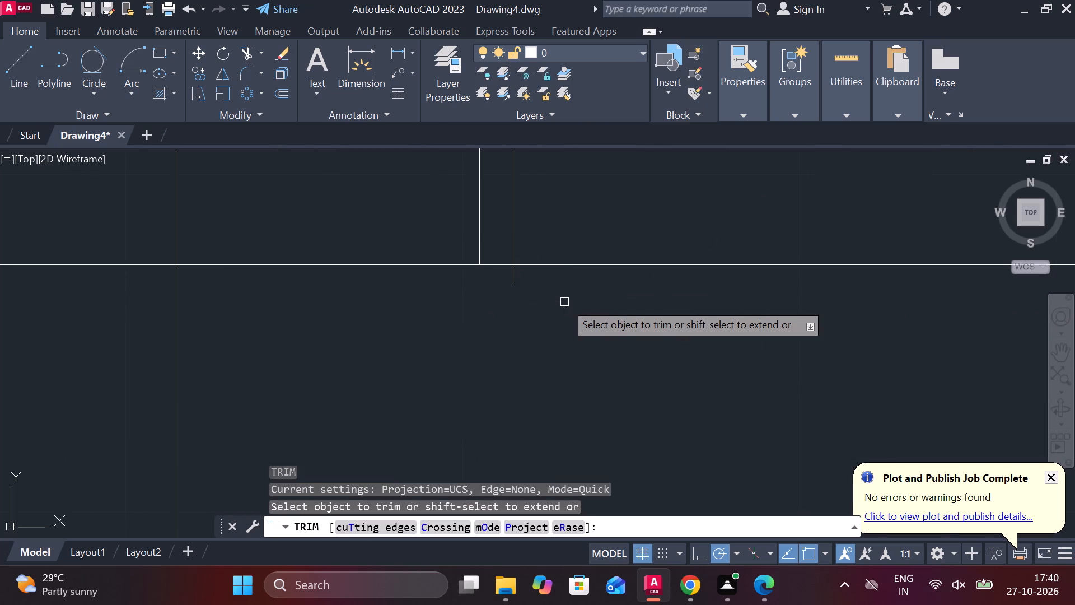
click(516, 278)
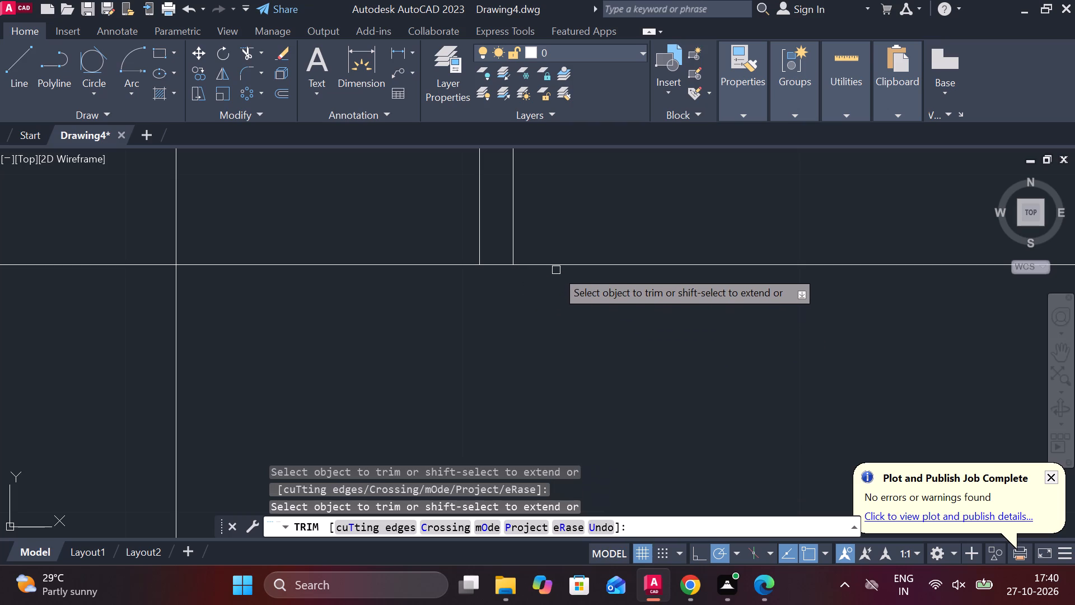
click(555, 266)
scroll(601, 270, down, 2)
key(Escape)
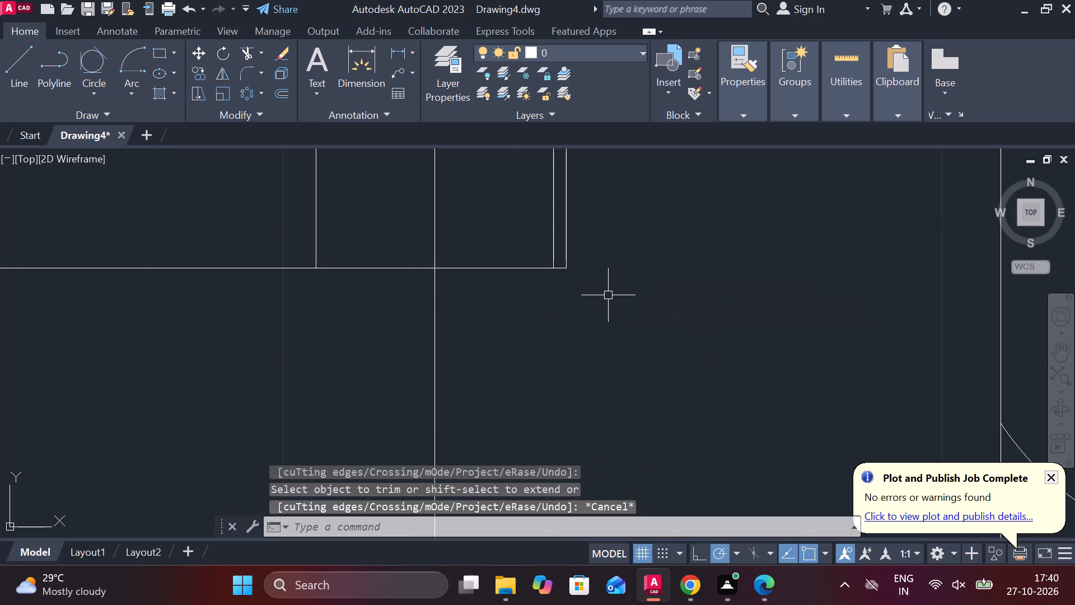
Draw connected lines from the trimmed corner: 6 down, 6 left, 1 up, and about 5.7 left across the vertical centre line.
key(l)
key(Return)
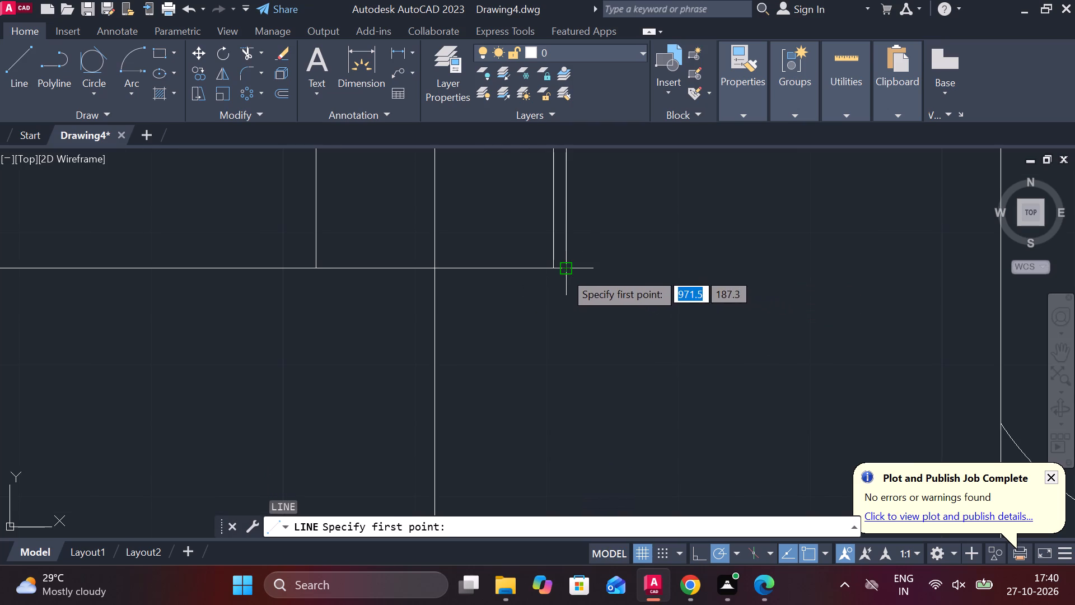
click(564, 272)
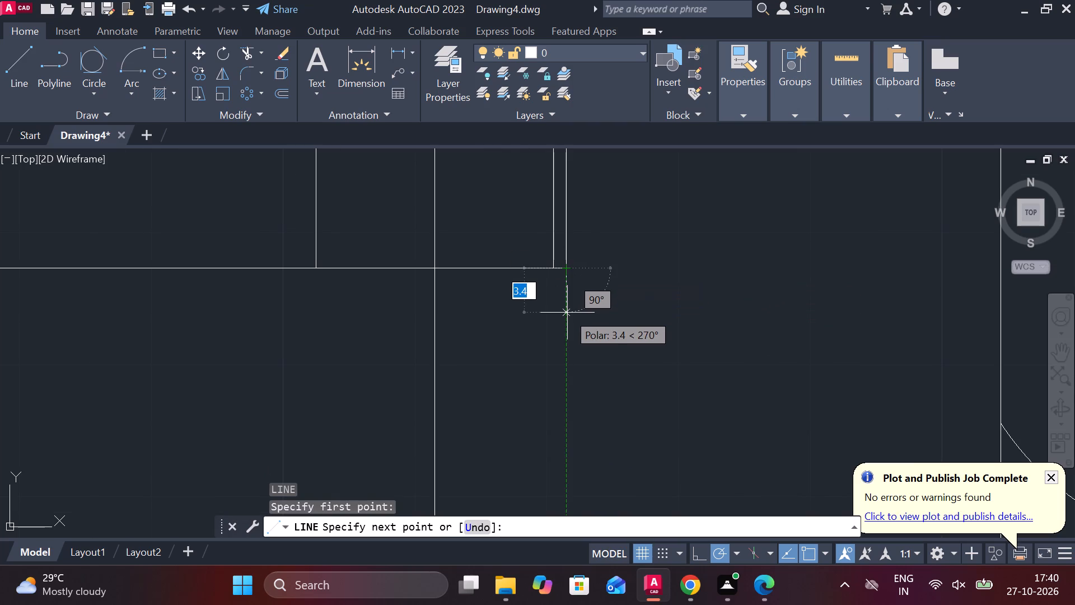
text(6)
key(space)
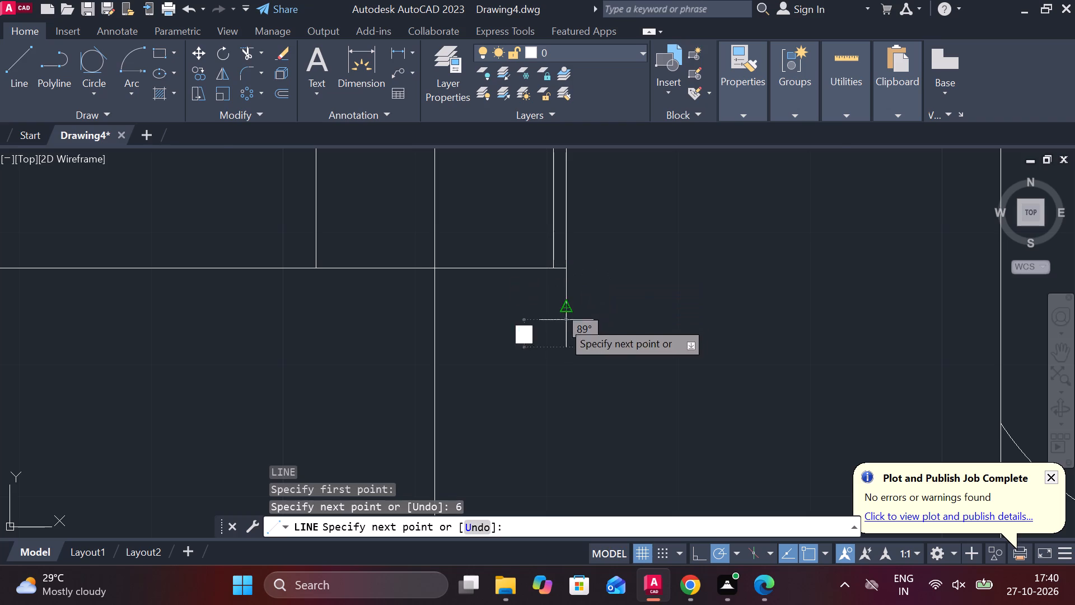
scroll(534, 311, up, 2)
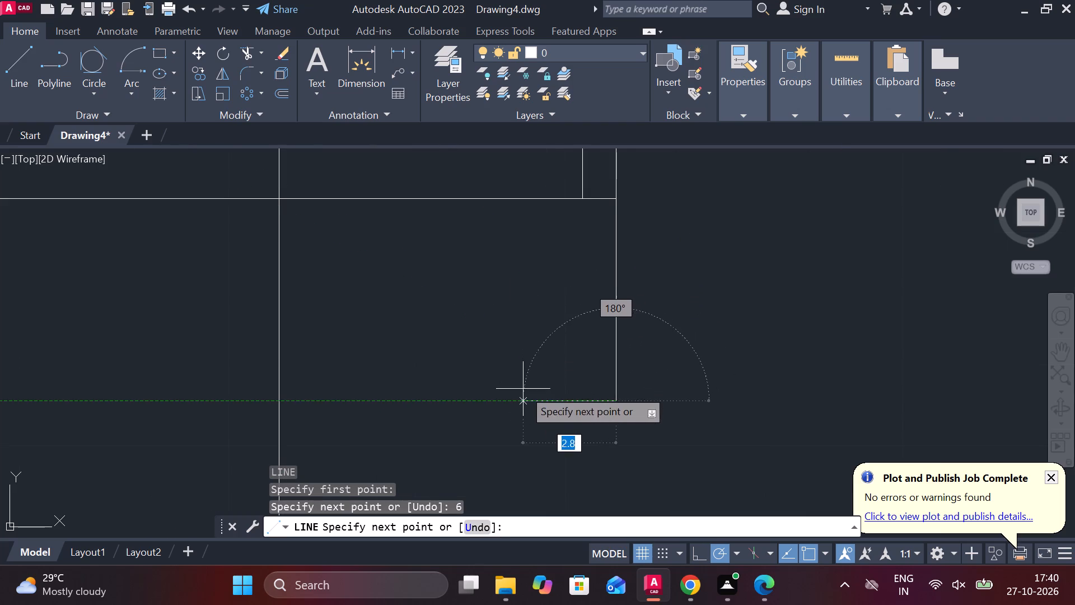
middle_drag(524, 390, 541, 336)
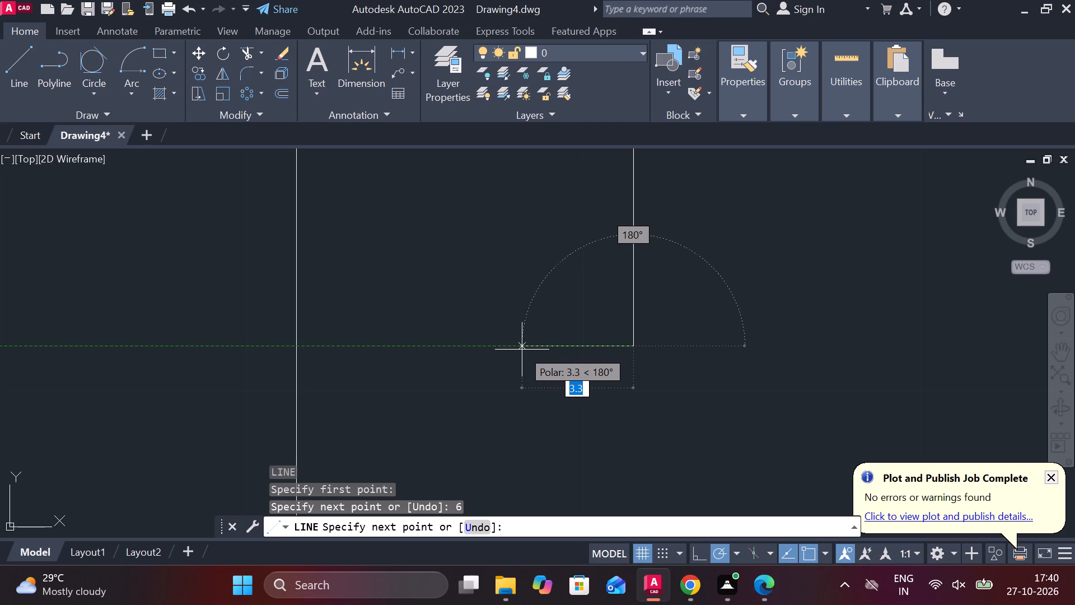
text(6)
key(space)
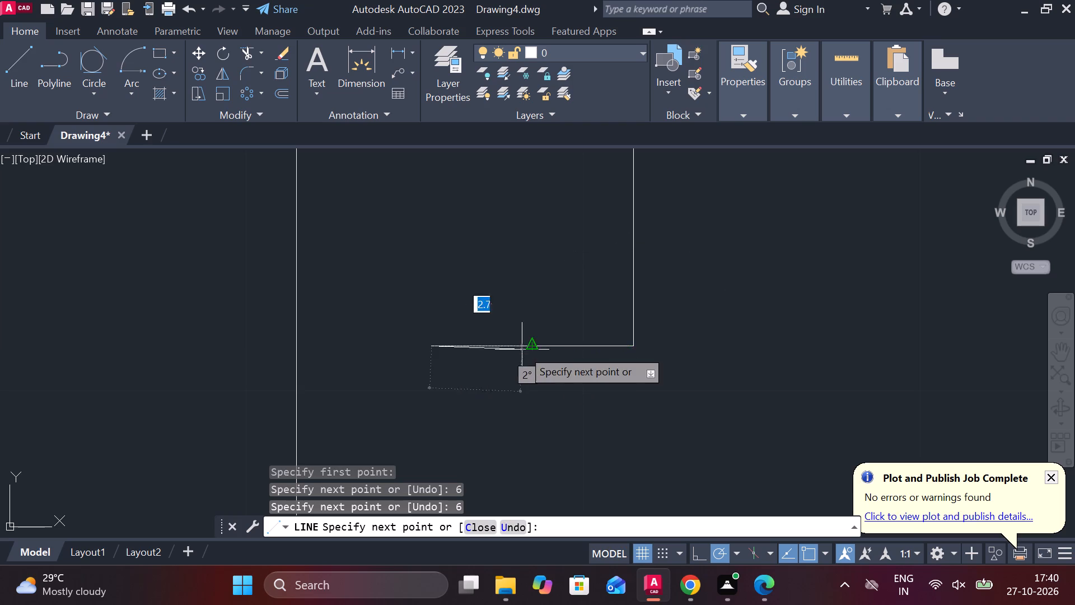
scroll(502, 308, down, 2)
scroll(490, 302, up, 1)
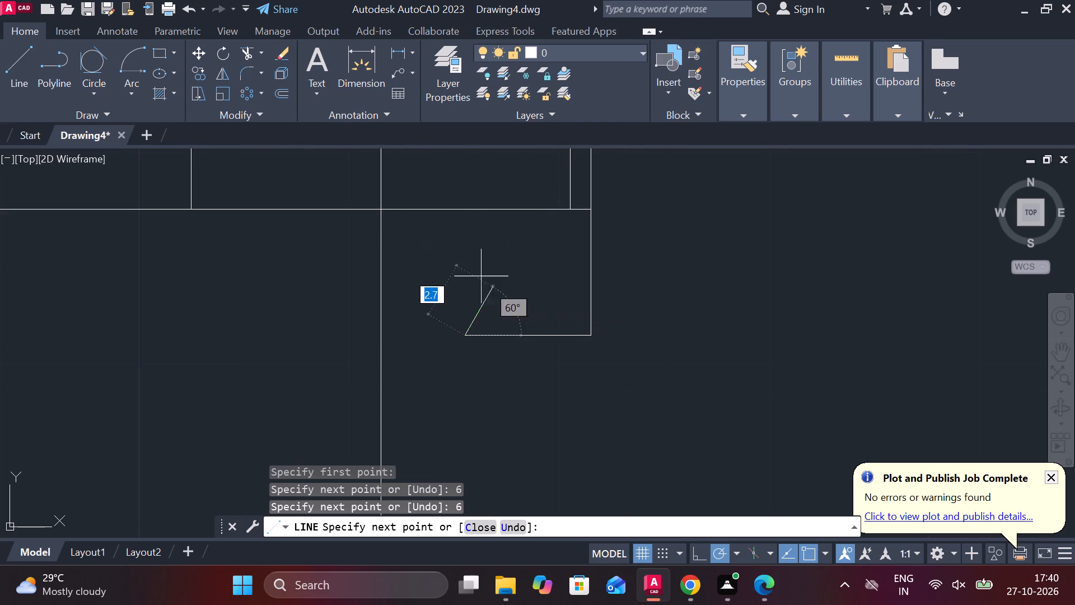
text(1)
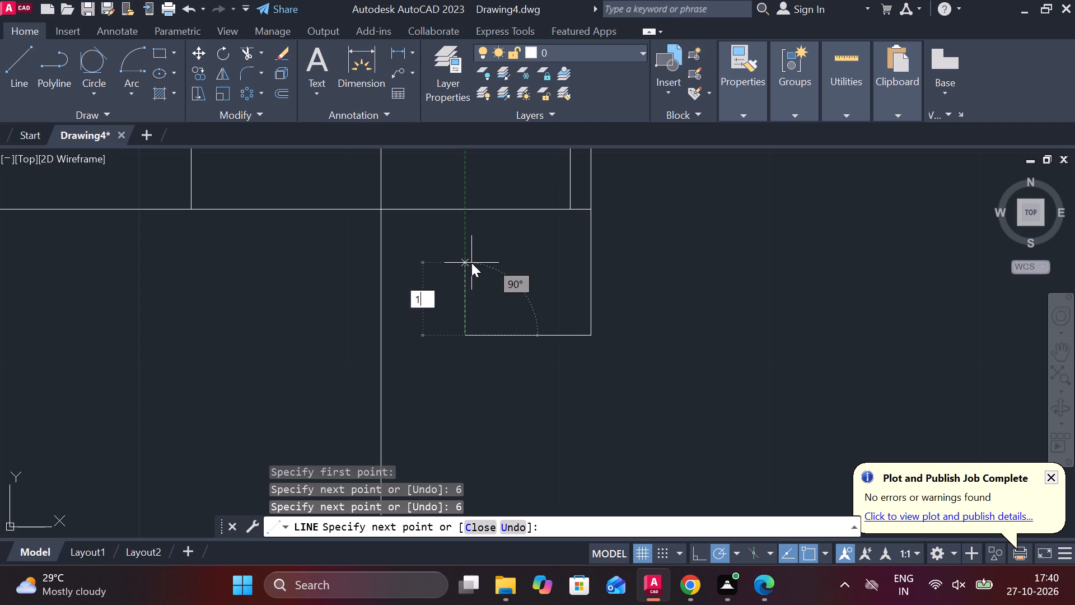
key(space)
middle_drag(346, 311, 524, 320)
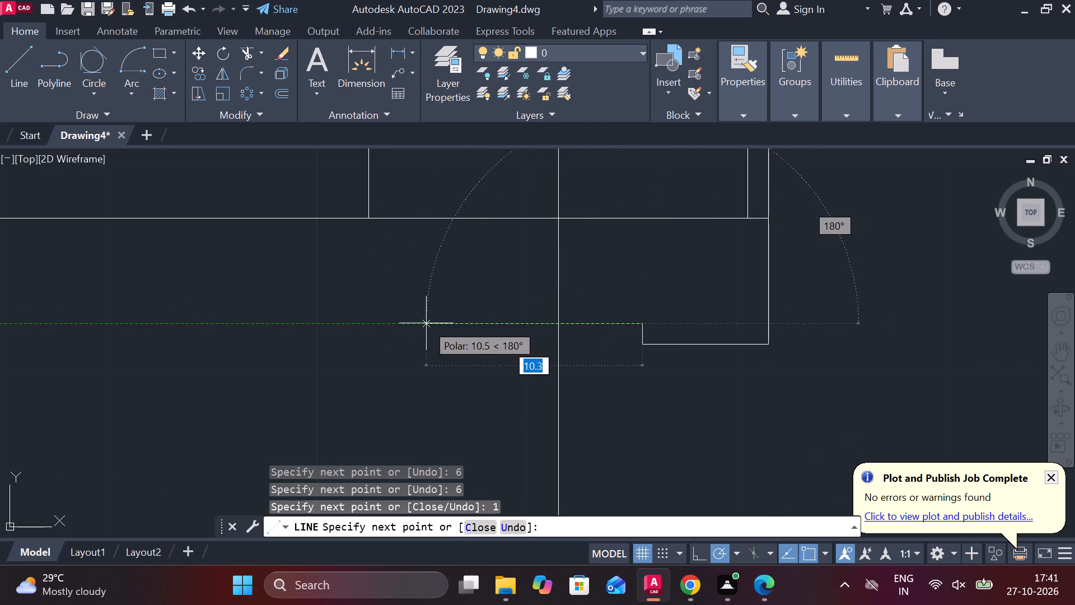
click(521, 324)
key(Escape)
Trim the part of the notch's top line that extends left of the vertical centre line.
text(TR)
key(space)
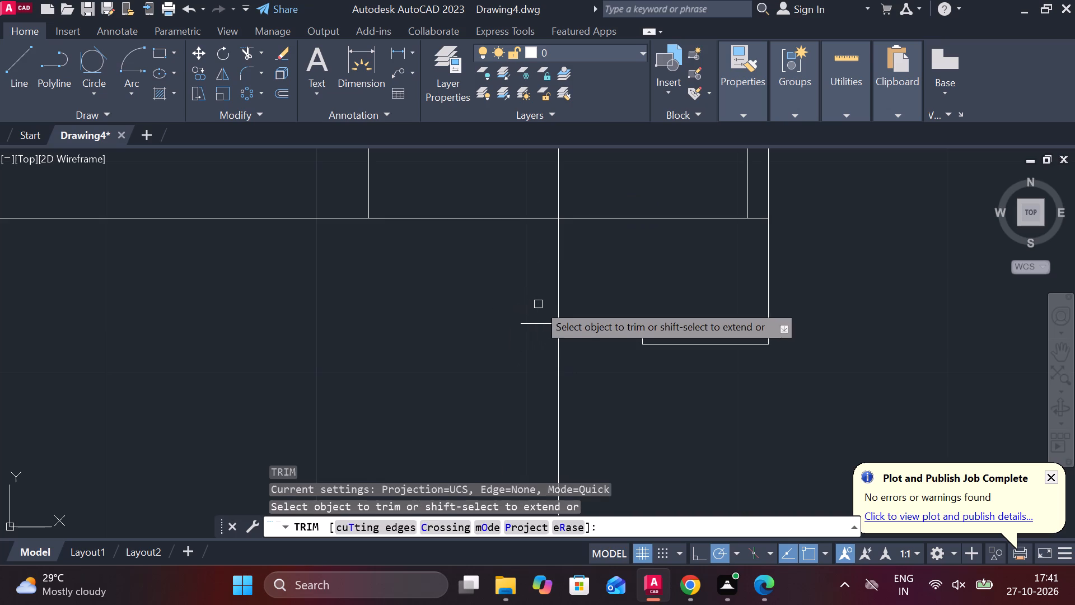
drag(538, 304, 536, 347)
key(Escape)
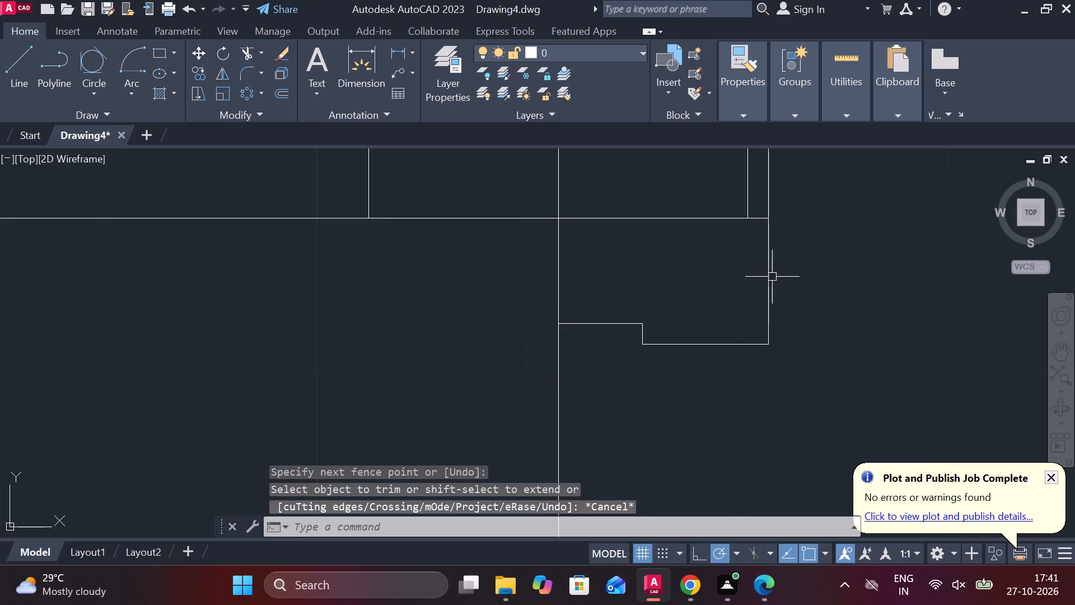
Mirror the base's right side, bottom edge and notch top line about the vertical centre line, keeping the originals.
click(772, 275)
click(623, 324)
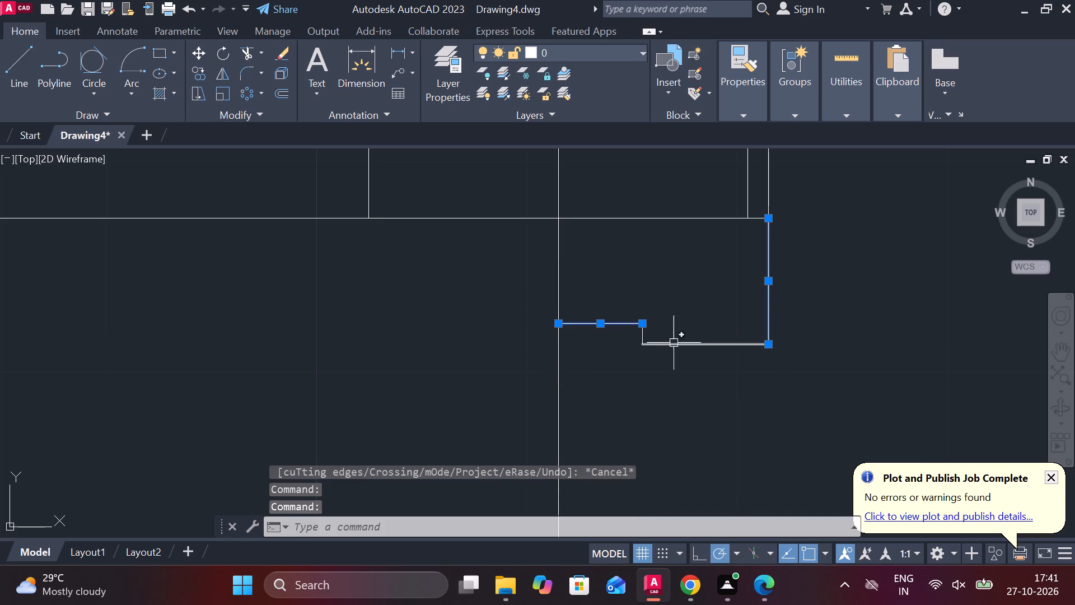
click(675, 343)
text(MI)
key(Return)
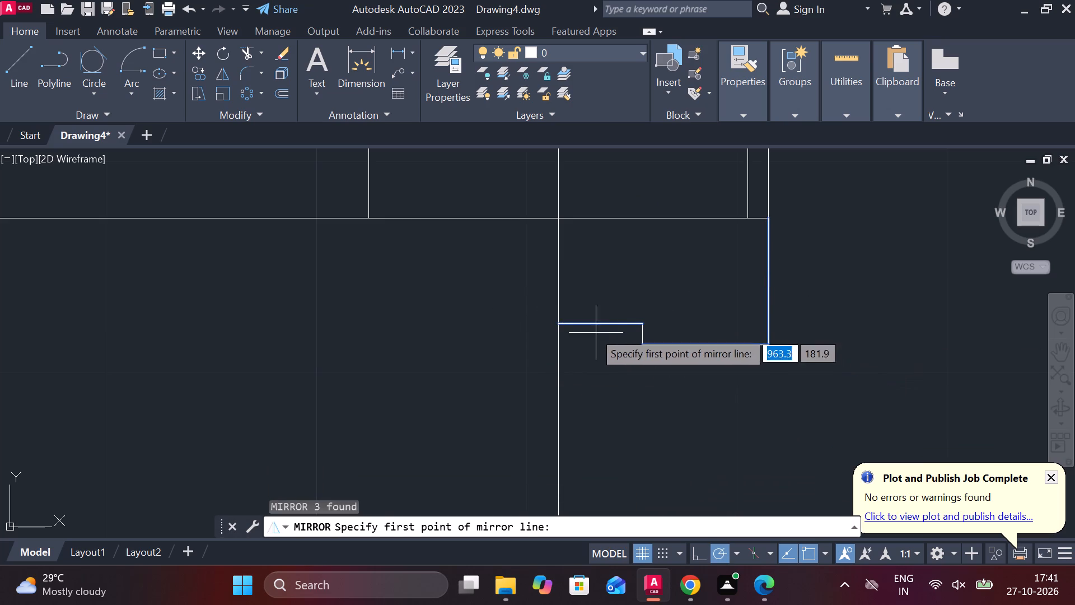
click(568, 327)
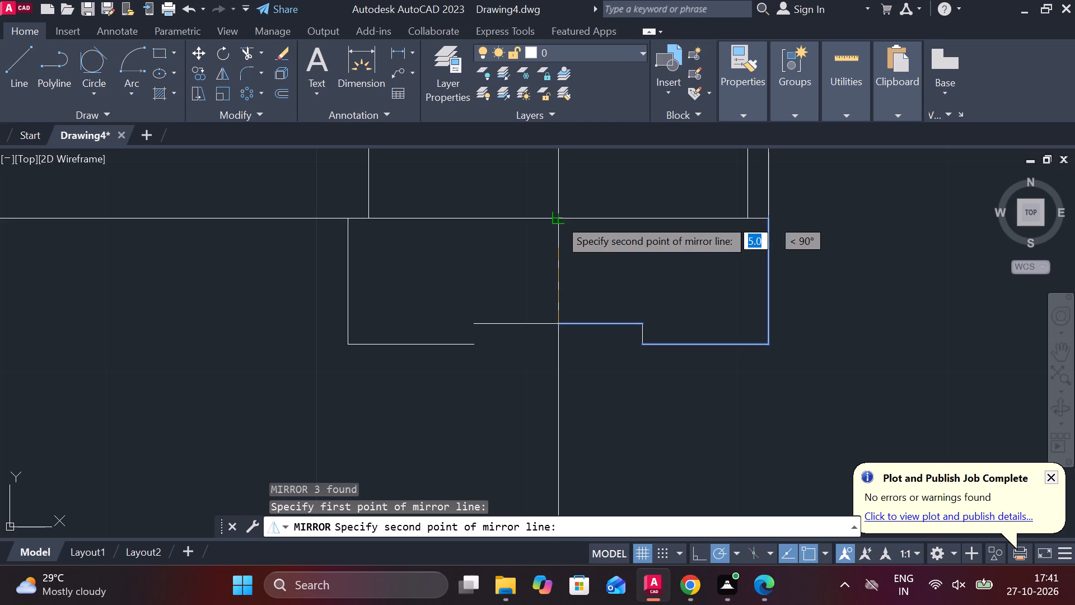
click(559, 218)
drag(584, 276, 559, 218)
key(Escape)
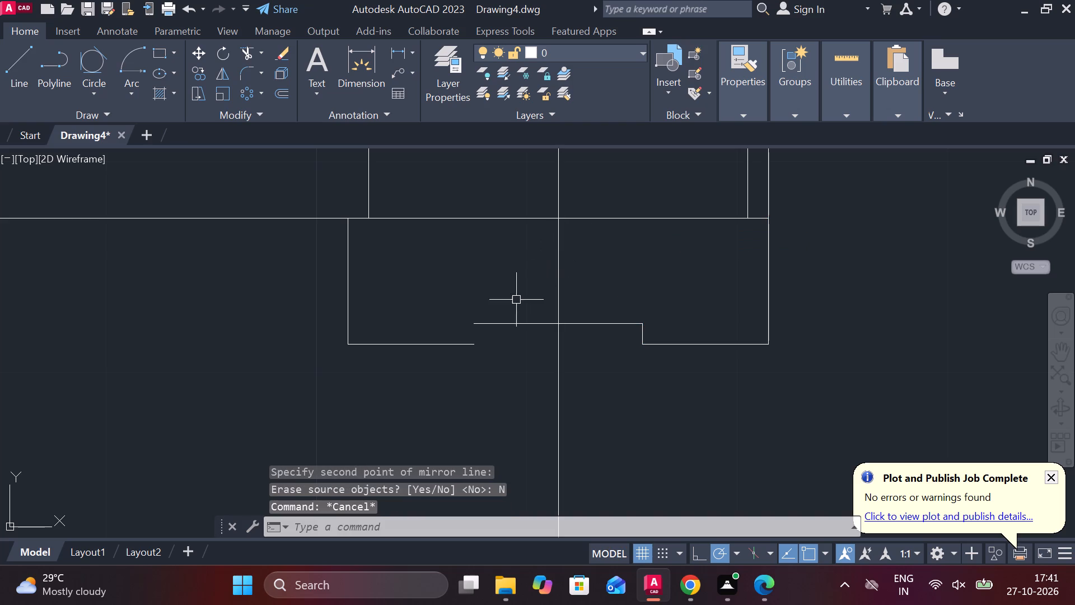
Draw the short vertical line joining the notch top to the mirrored bottom edge on the left half.
key(l)
key(Return)
click(471, 323)
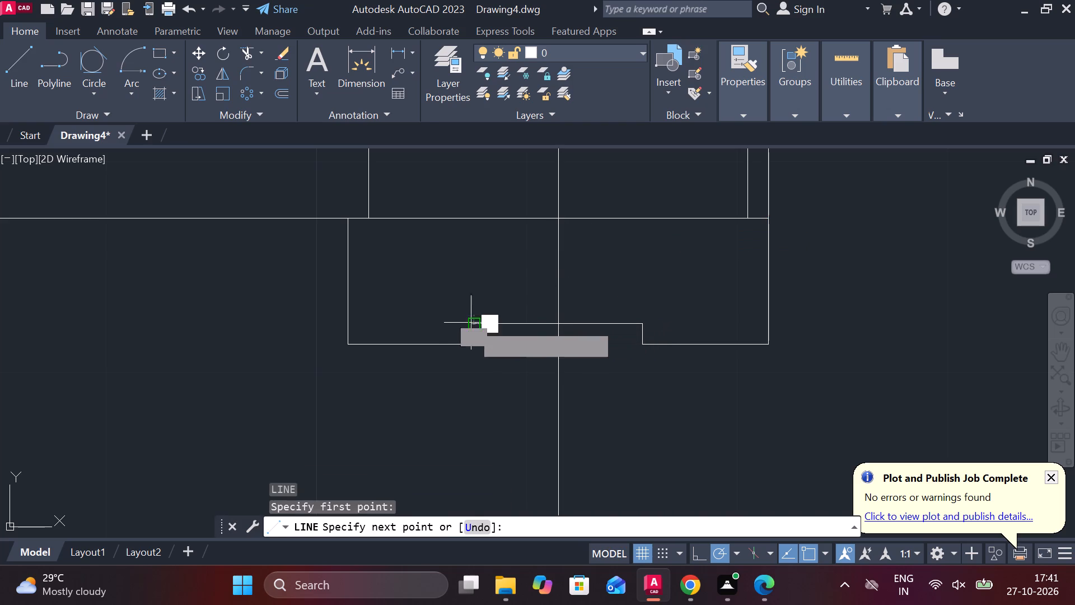
click(470, 345)
scroll(504, 342, down, 1)
key(Escape)
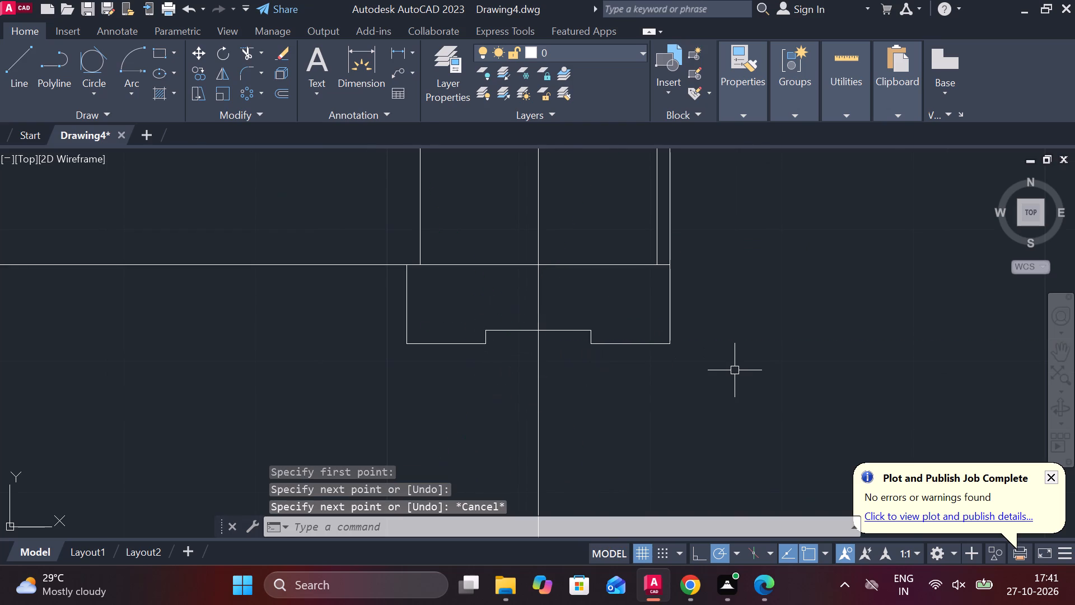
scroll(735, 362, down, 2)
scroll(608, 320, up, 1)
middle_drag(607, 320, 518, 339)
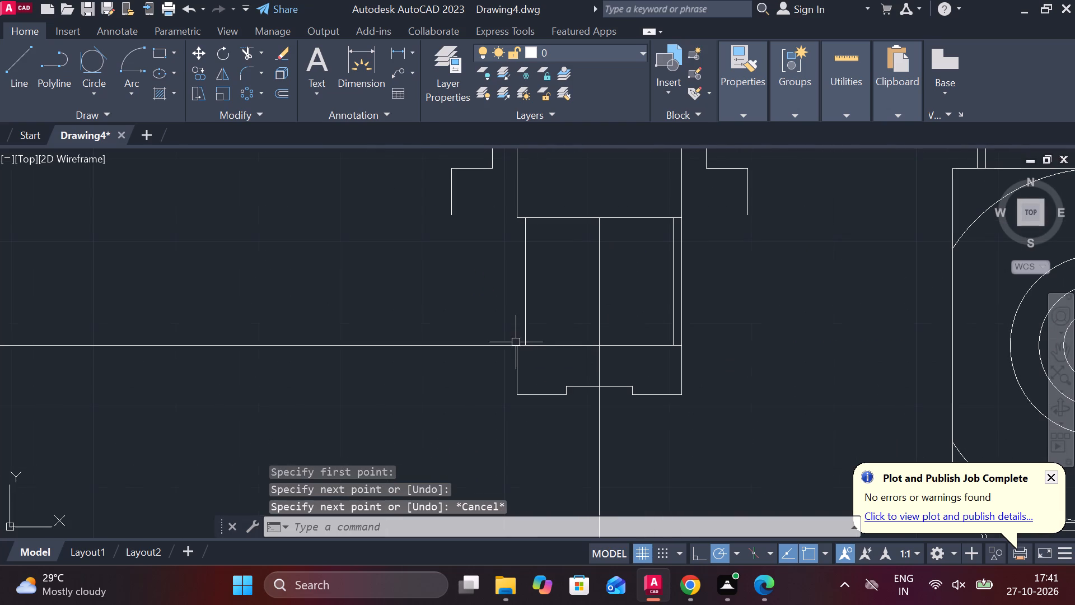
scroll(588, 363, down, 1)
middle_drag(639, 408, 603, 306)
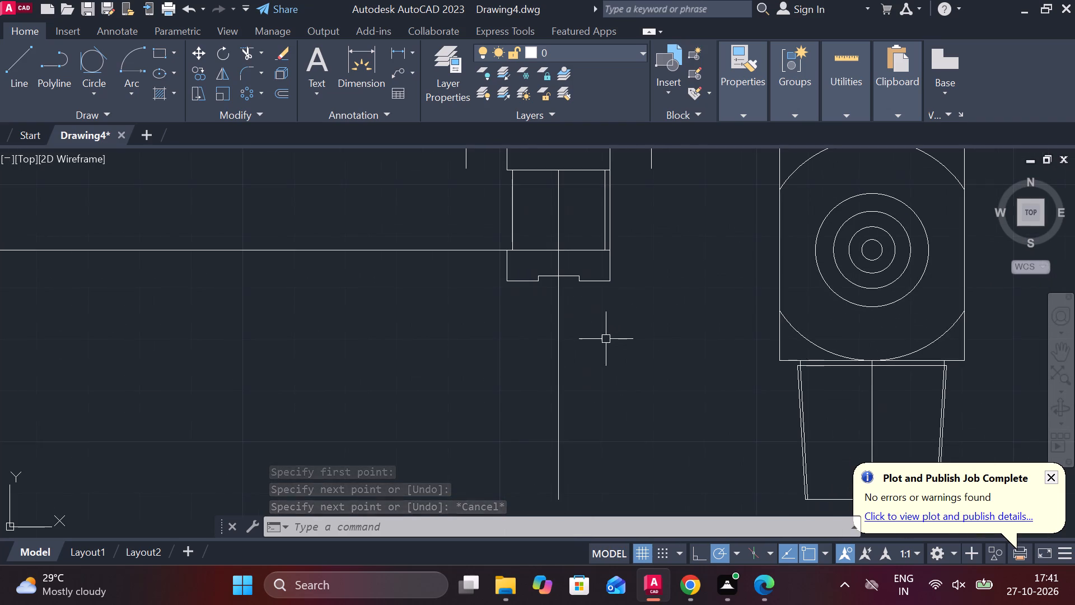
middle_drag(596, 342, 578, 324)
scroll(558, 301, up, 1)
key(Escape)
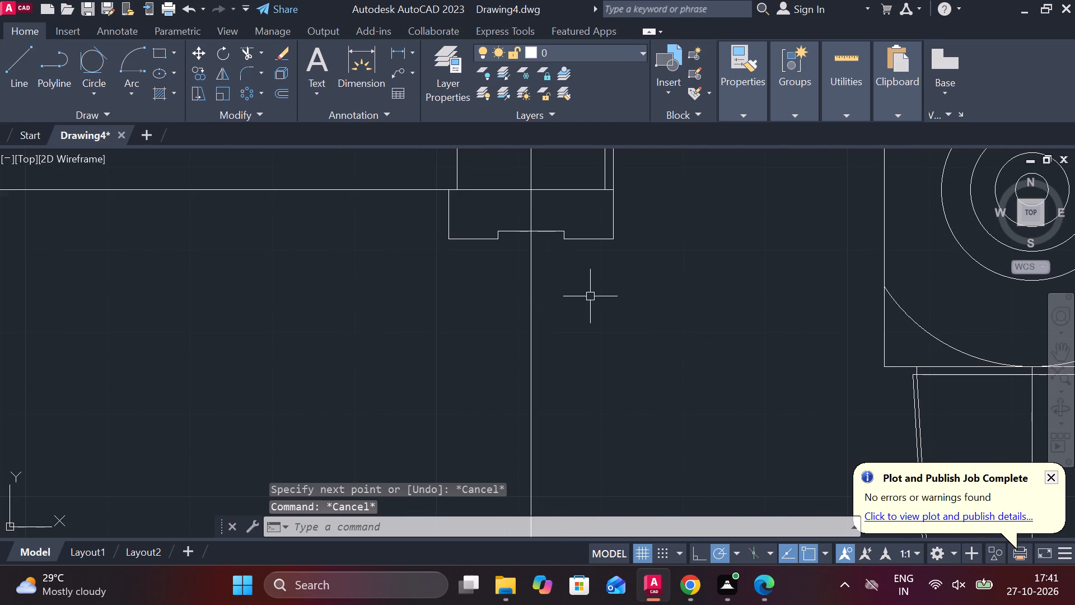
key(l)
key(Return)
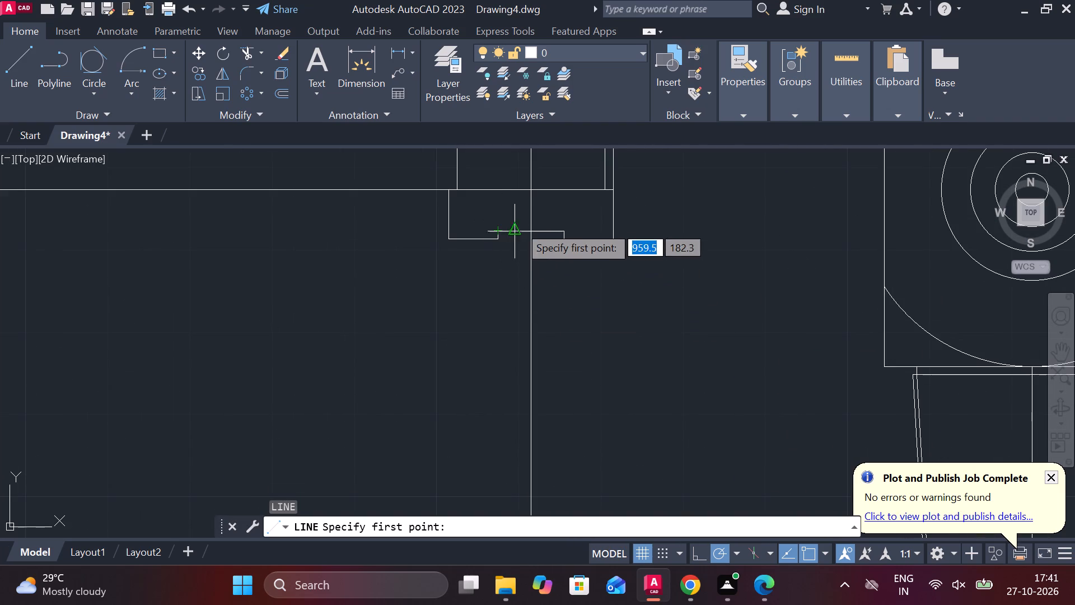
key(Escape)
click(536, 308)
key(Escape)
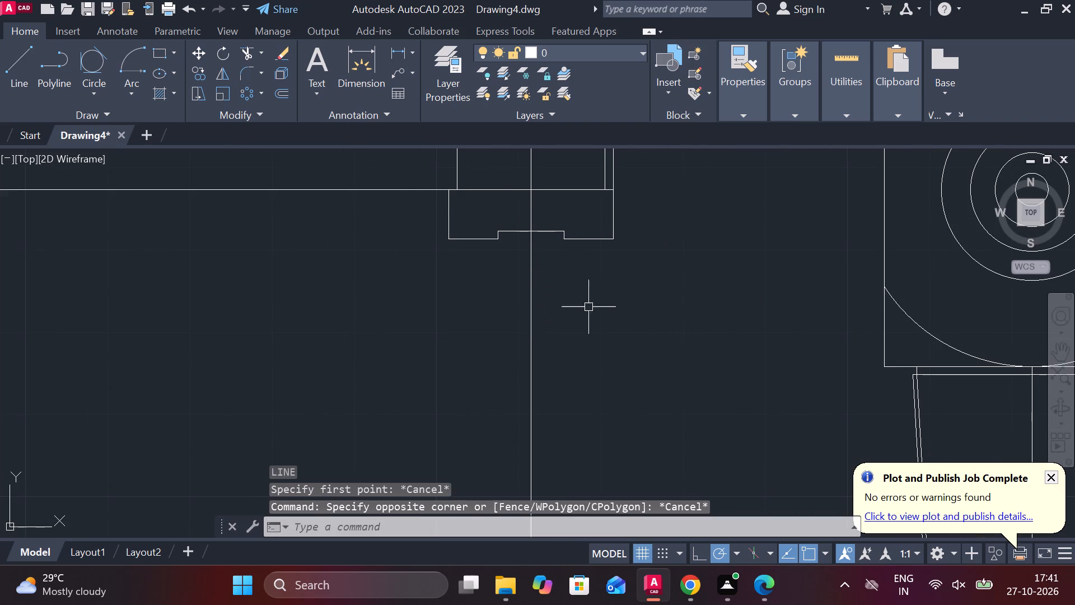
Trim the vertical centre line's segment inside the notched base, between the base's top line and the notch top.
text(TR)
key(space)
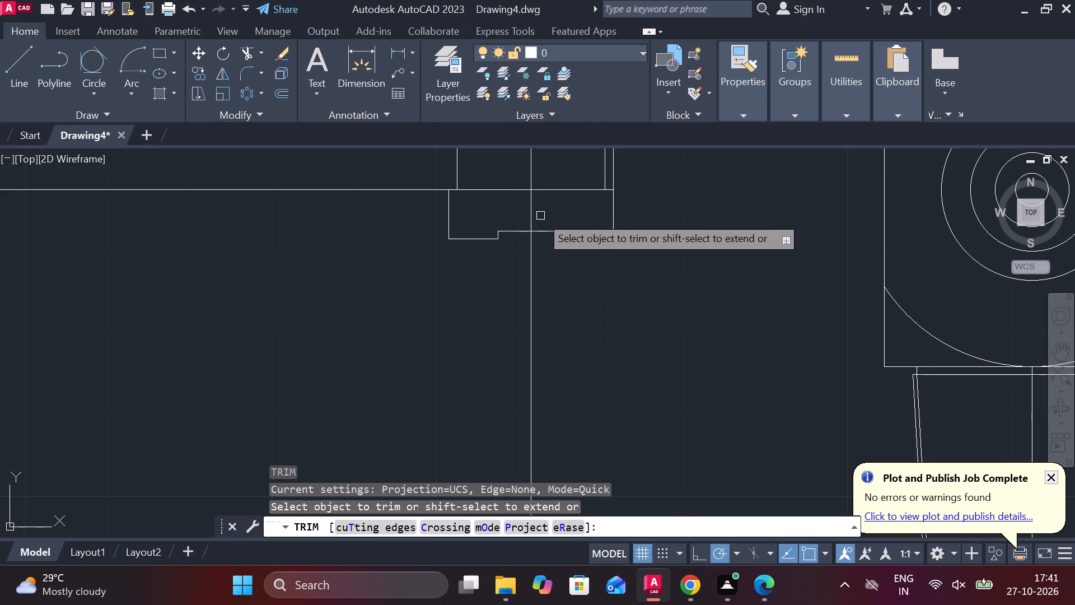
click(530, 216)
scroll(579, 267, down, 1)
scroll(616, 360, down, 1)
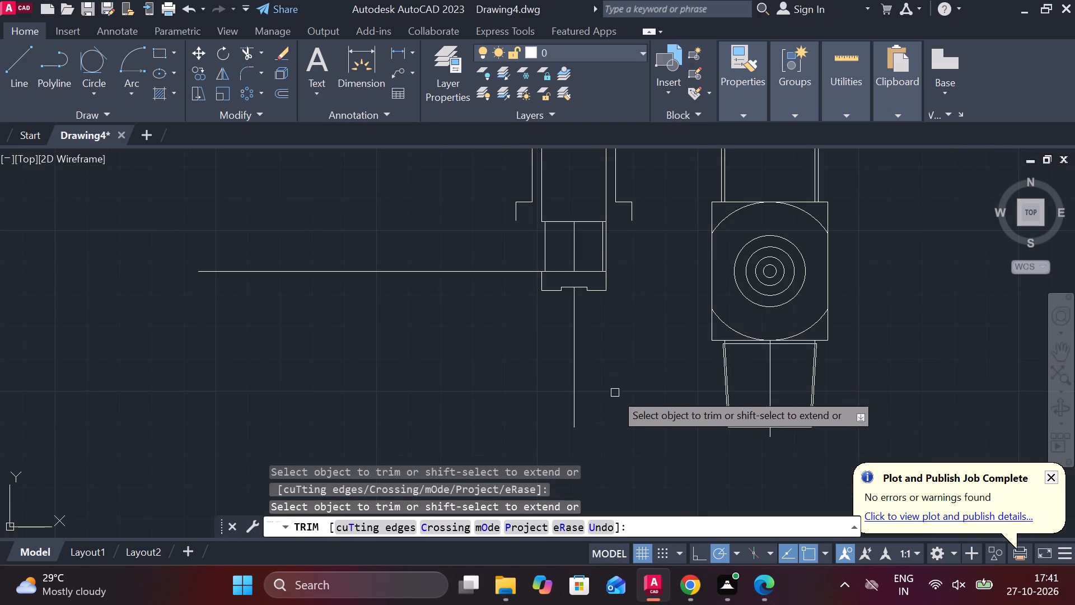
key(Escape)
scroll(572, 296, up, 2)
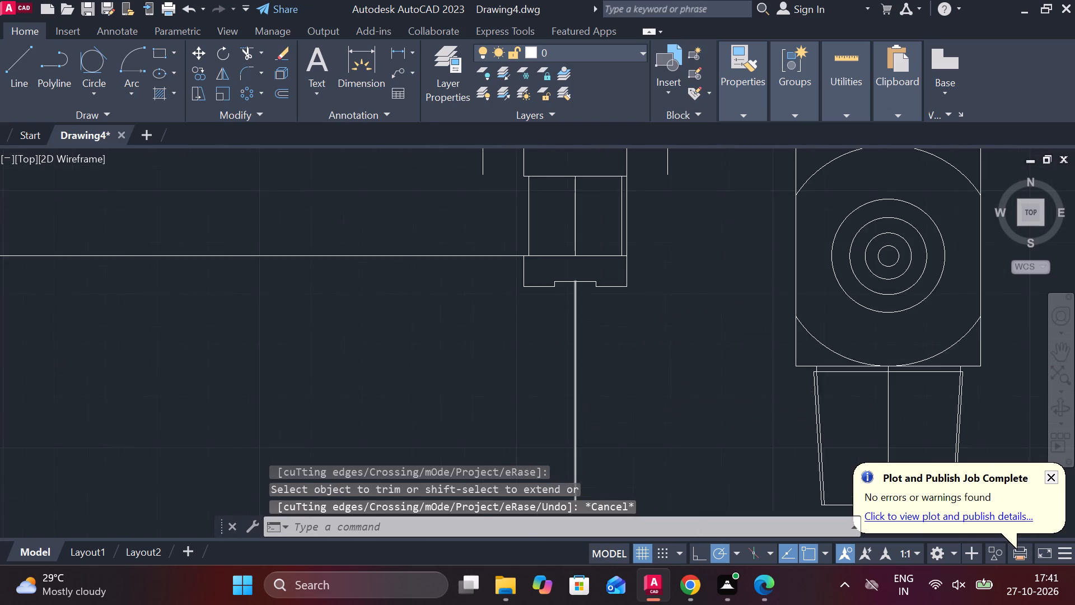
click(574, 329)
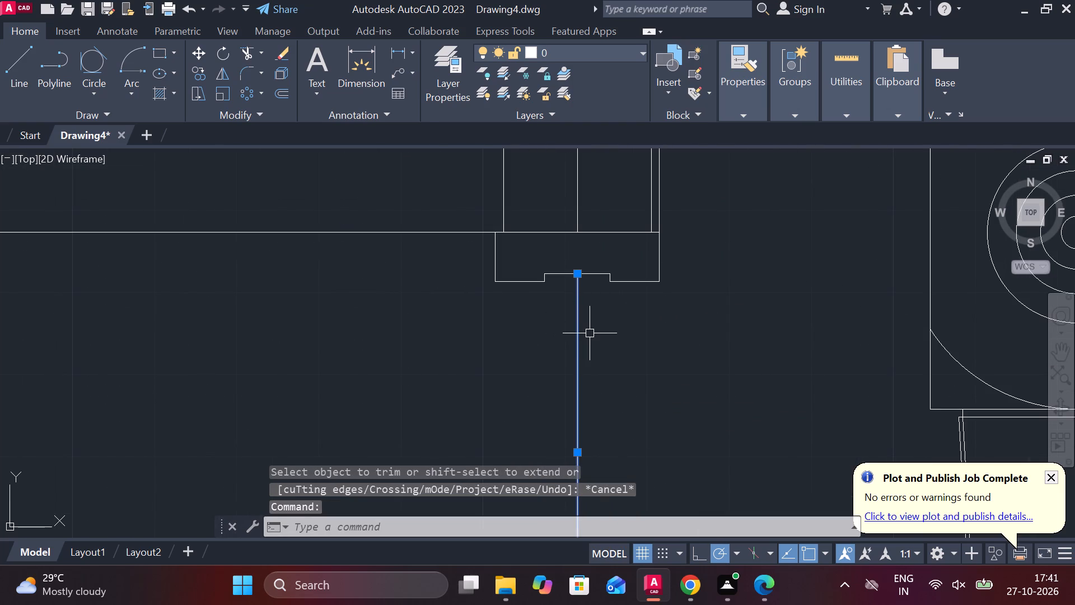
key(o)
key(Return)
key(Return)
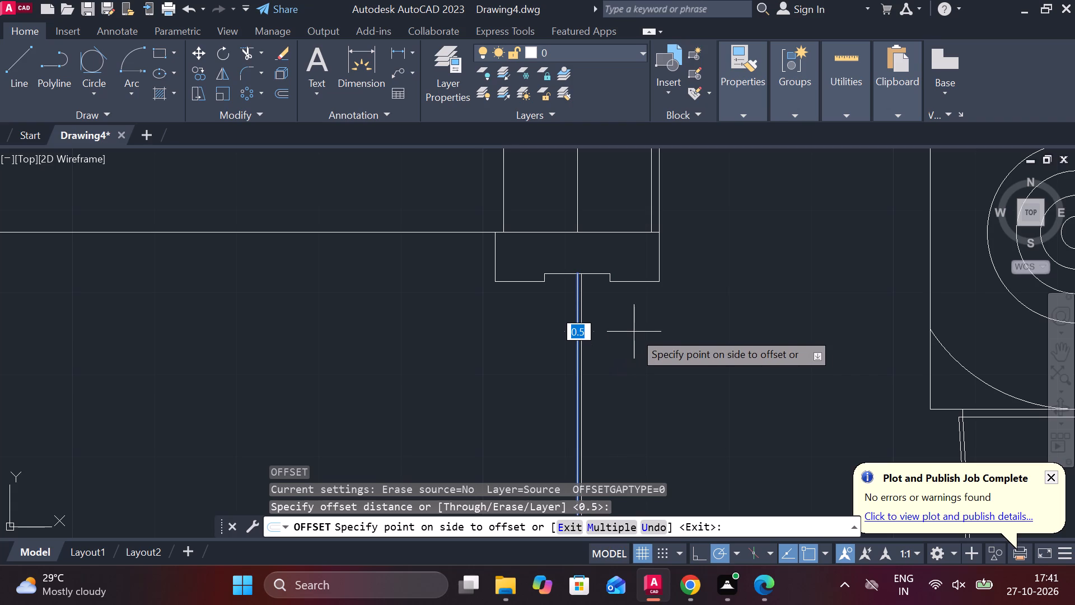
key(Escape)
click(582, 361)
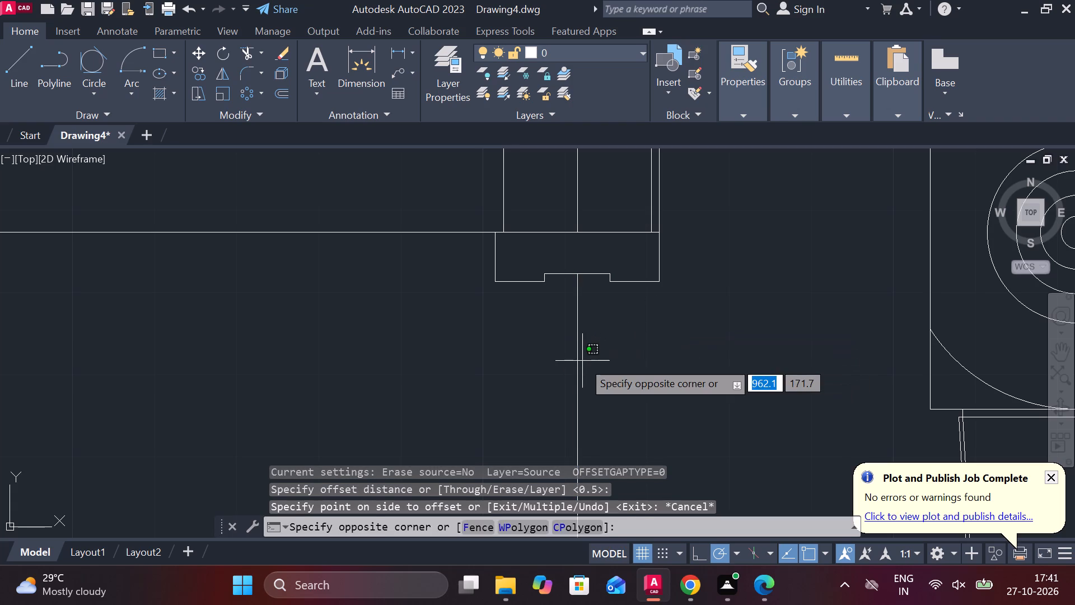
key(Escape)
Offset the vertical centre line below the notch by 2 to each side, using the Through option.
click(578, 356)
key(o)
key(Return)
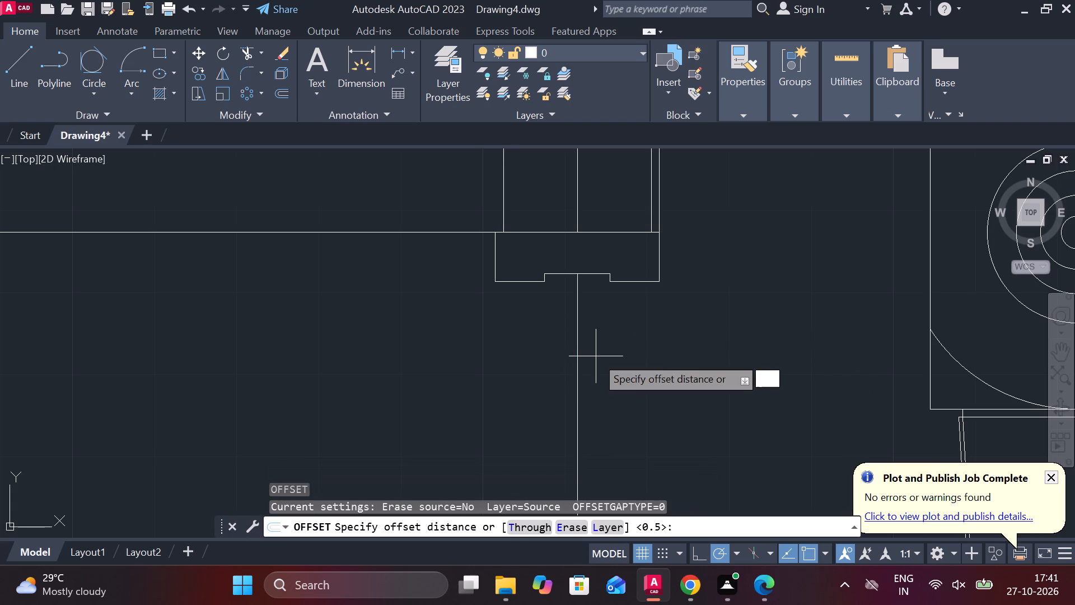
click(536, 523)
middle_drag(614, 430, 573, 338)
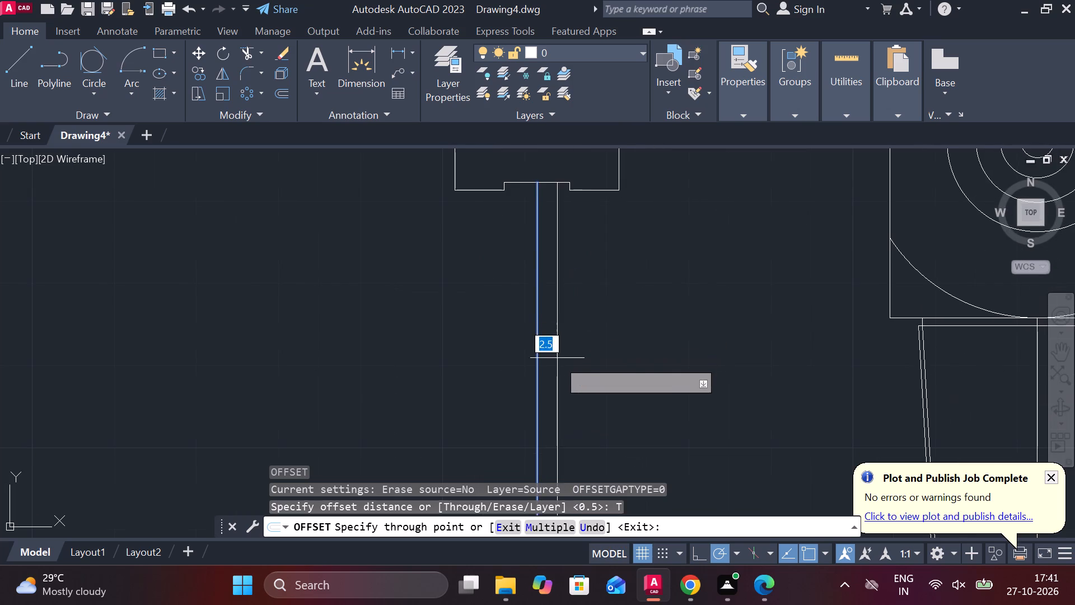
text(2)
key(space)
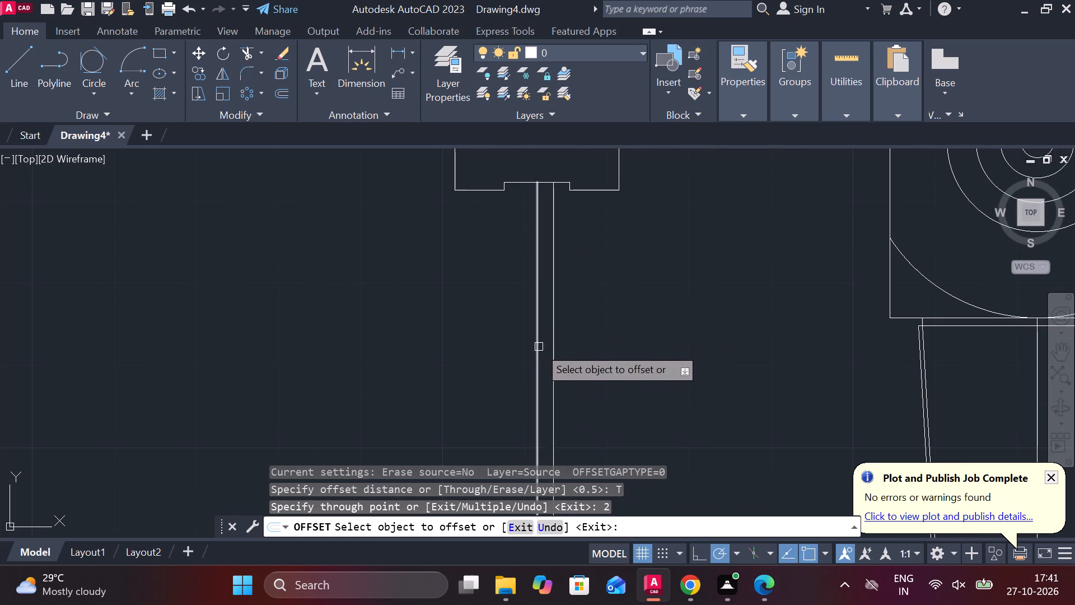
click(539, 347)
key(2)
key(space)
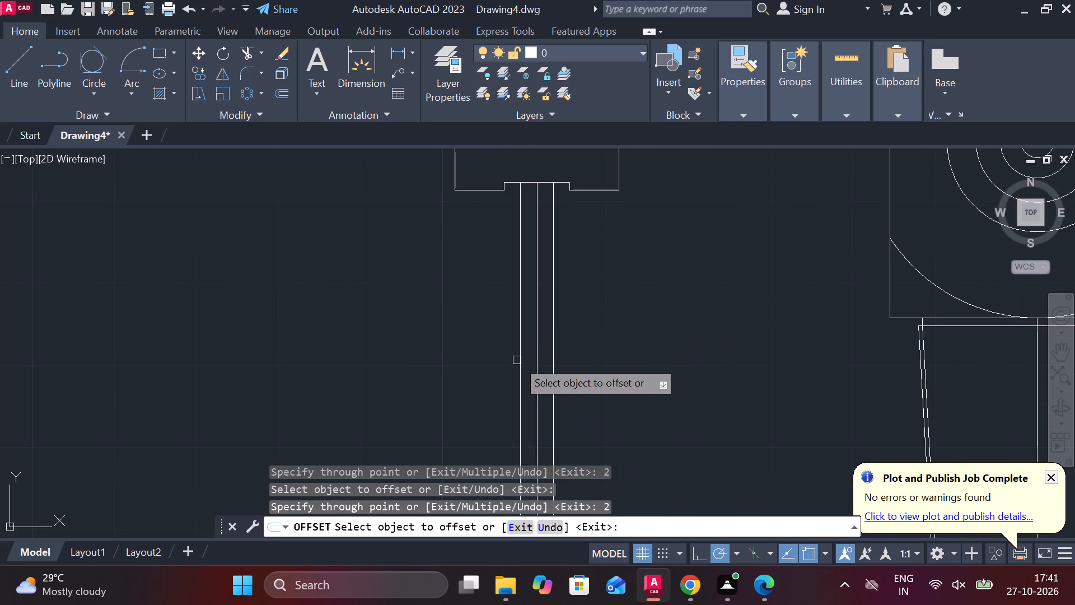
scroll(569, 367, down, 1)
middle_drag(592, 377, 594, 280)
key(Escape)
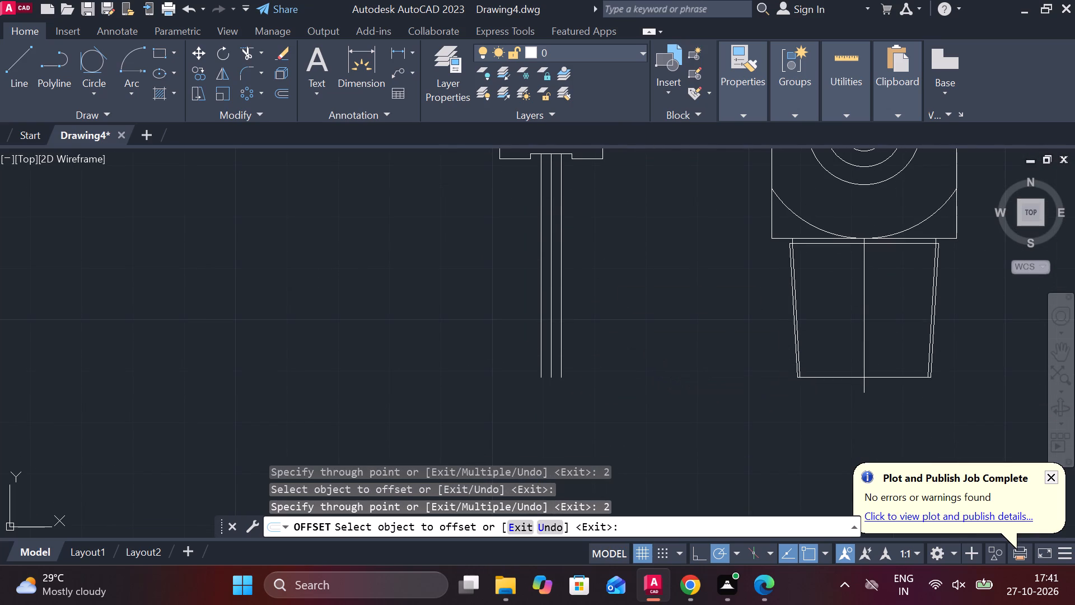
Draw a horizontal line 13 long to the right from the lower end of the vertical centre line.
key(l)
key(Return)
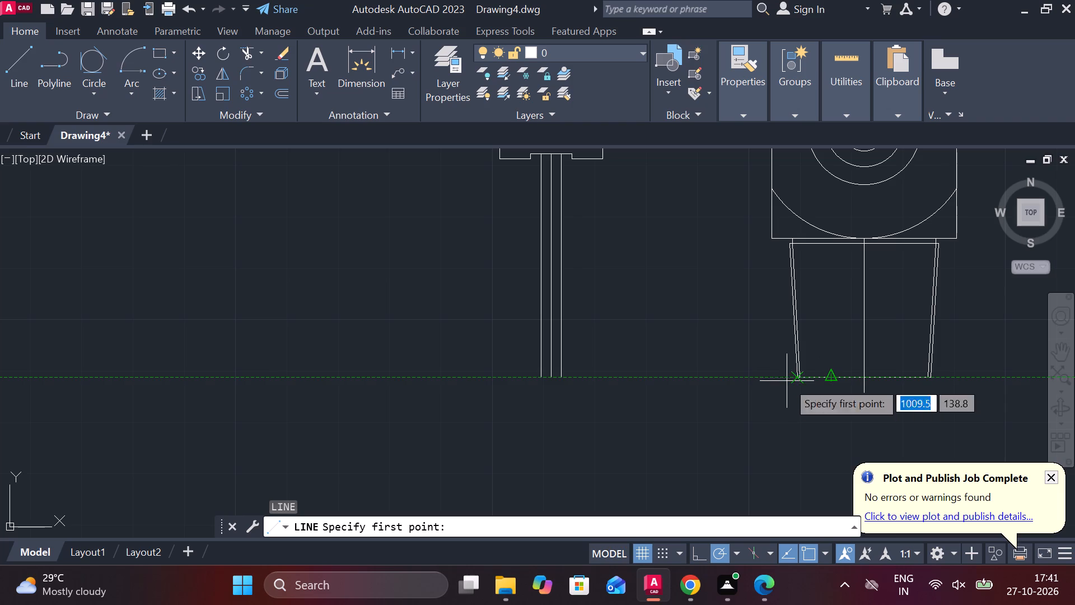
click(548, 380)
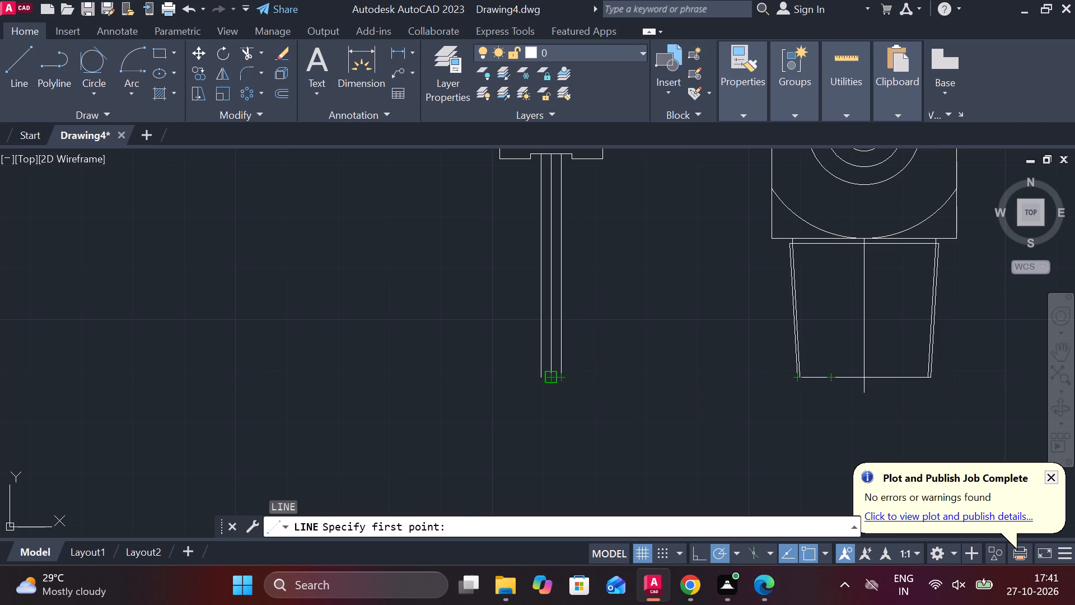
scroll(609, 377, up, 1)
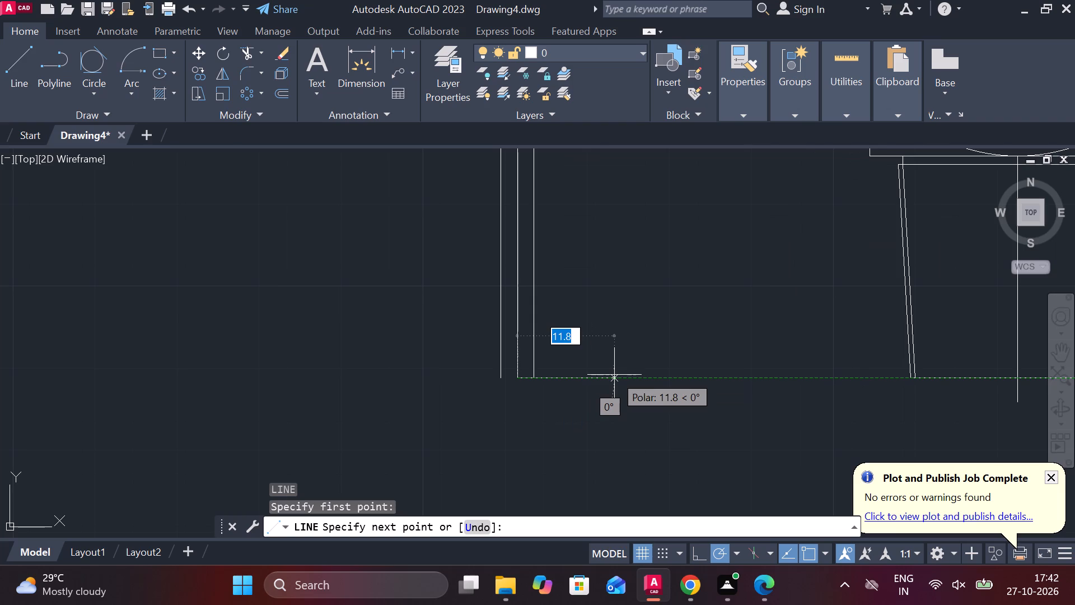
text(13)
key(space)
key(Escape)
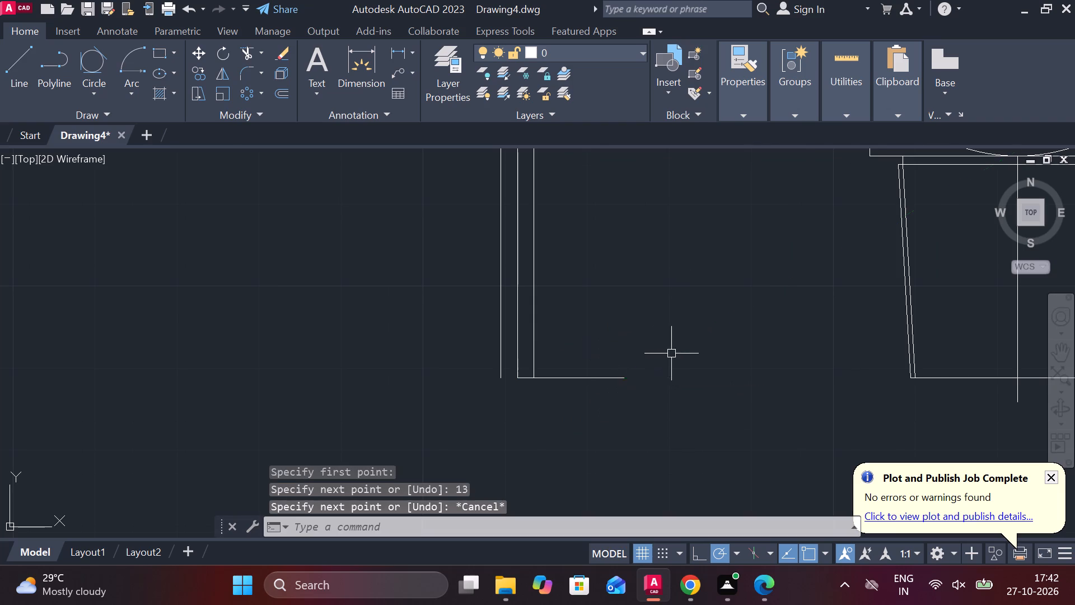
Lengthen the bottom horizontal line by 13 to the left from its end on the centre line.
click(586, 381)
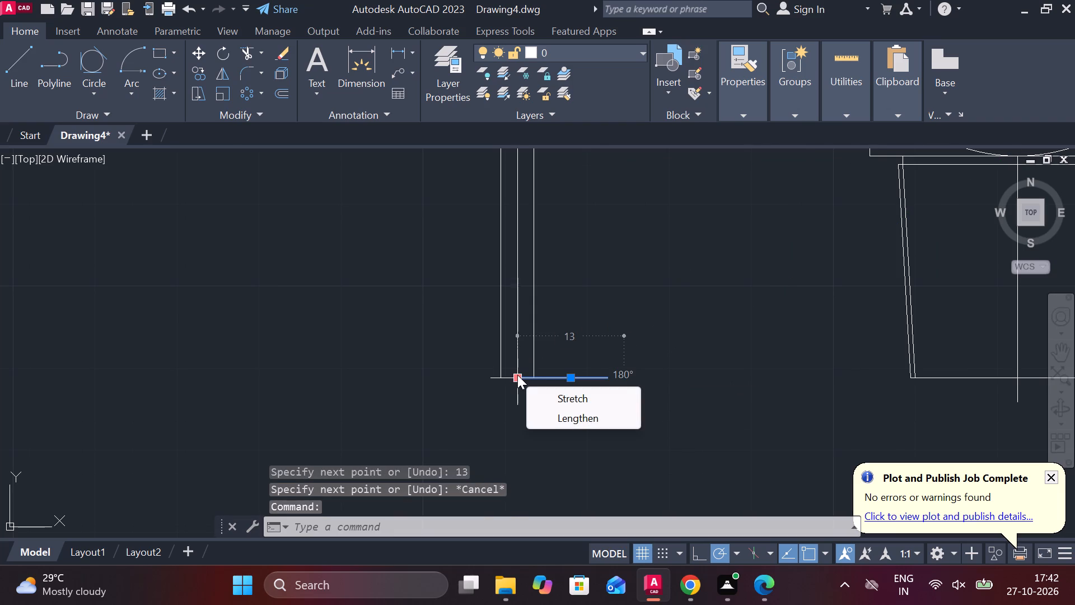
click(562, 420)
key(1)
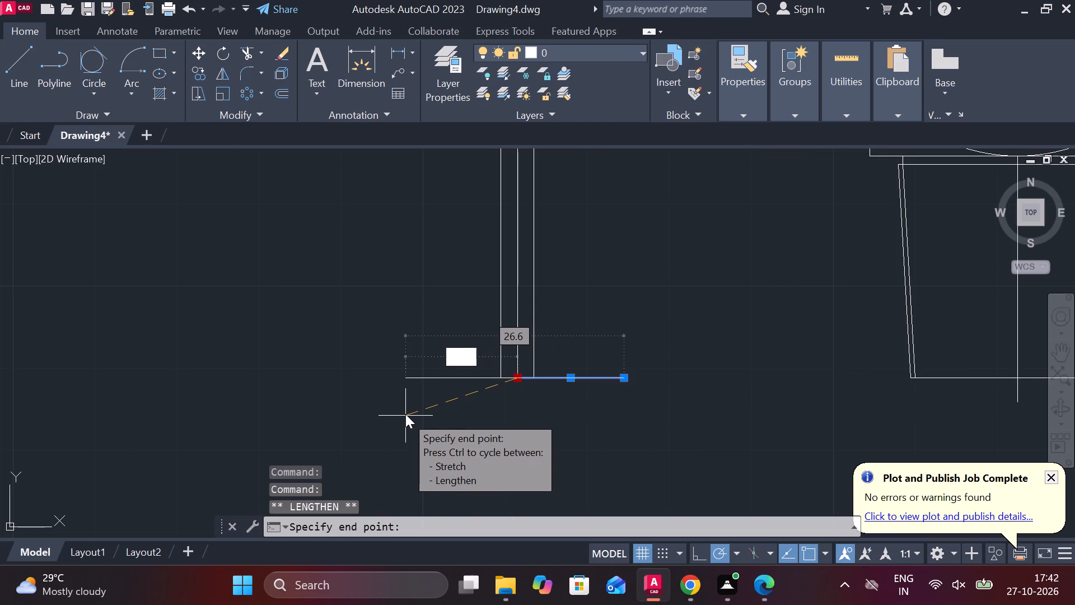
text(3)
key(space)
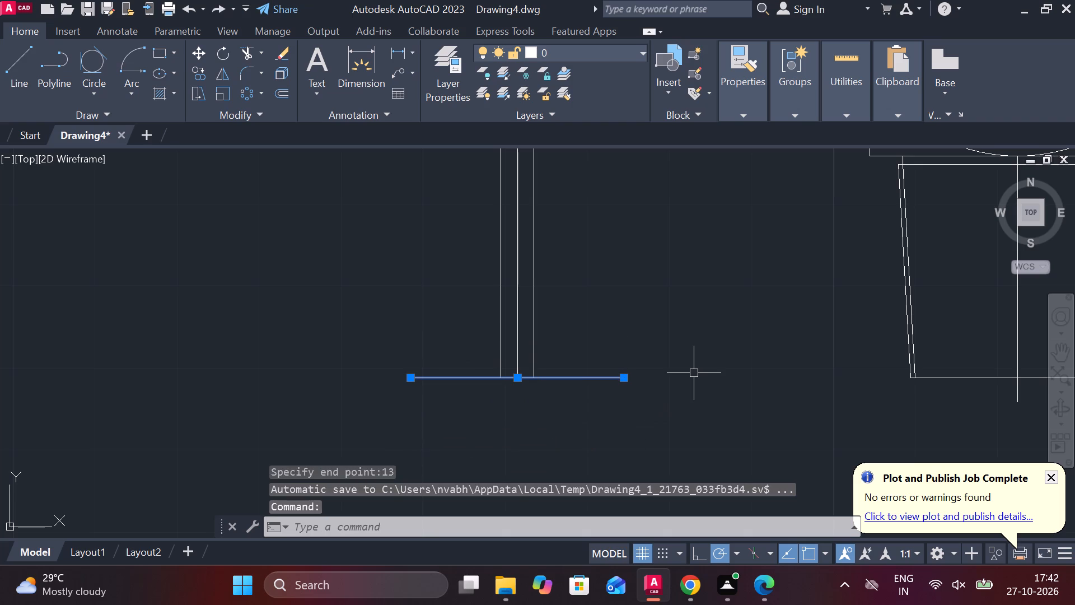
key(Escape)
Draw a horizontal line about 63.5 long leftward from the square outline's lower-left corner, across the three vertical stem lines.
scroll(714, 363, down, 2)
scroll(708, 337, up, 1)
middle_drag(708, 337, 665, 362)
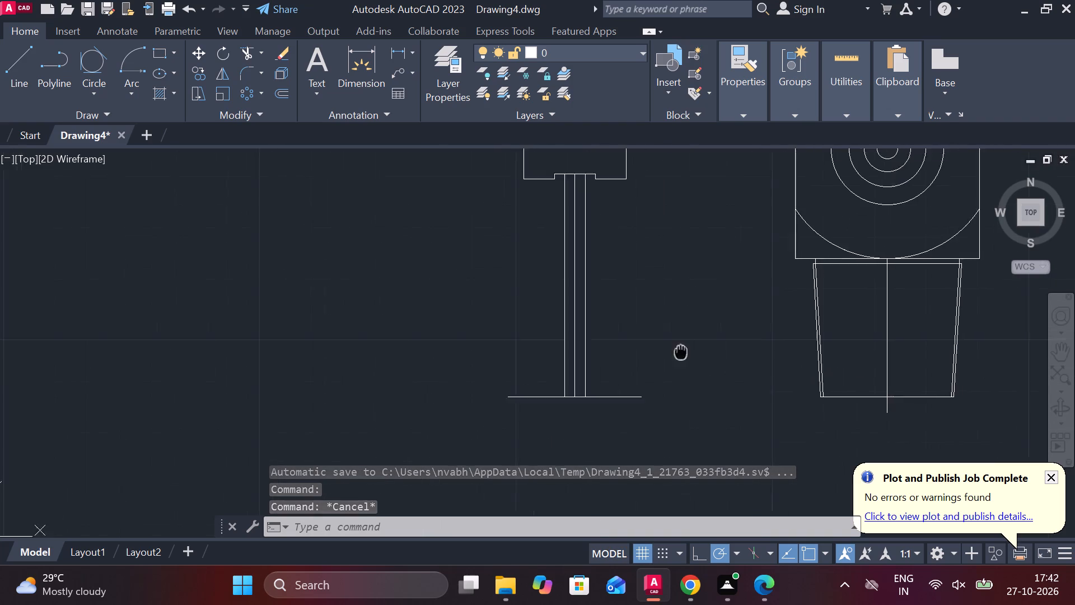
middle_drag(665, 362, 660, 365)
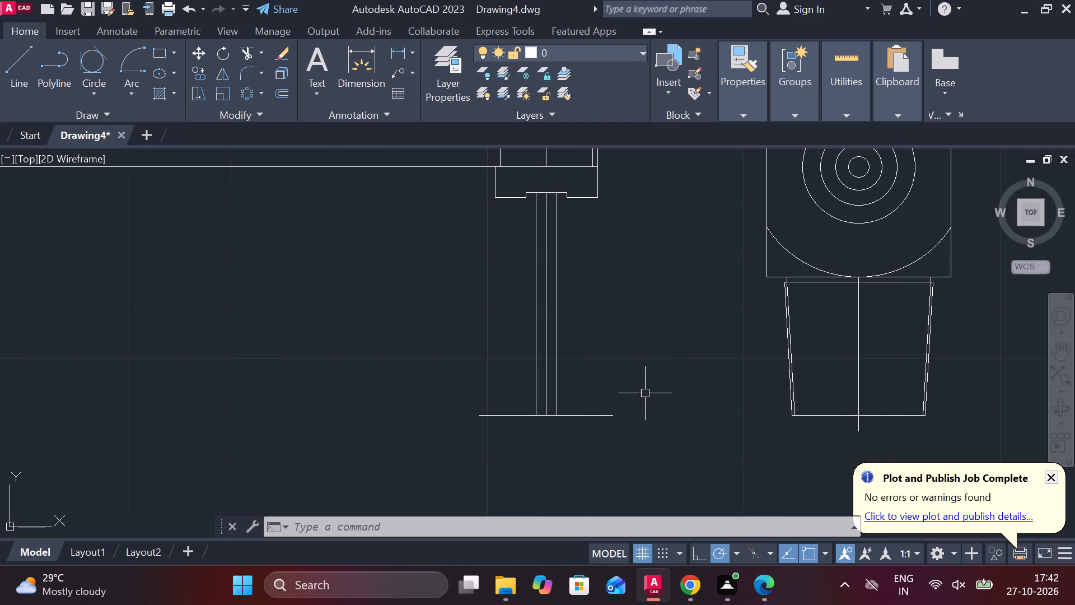
key(l)
key(Return)
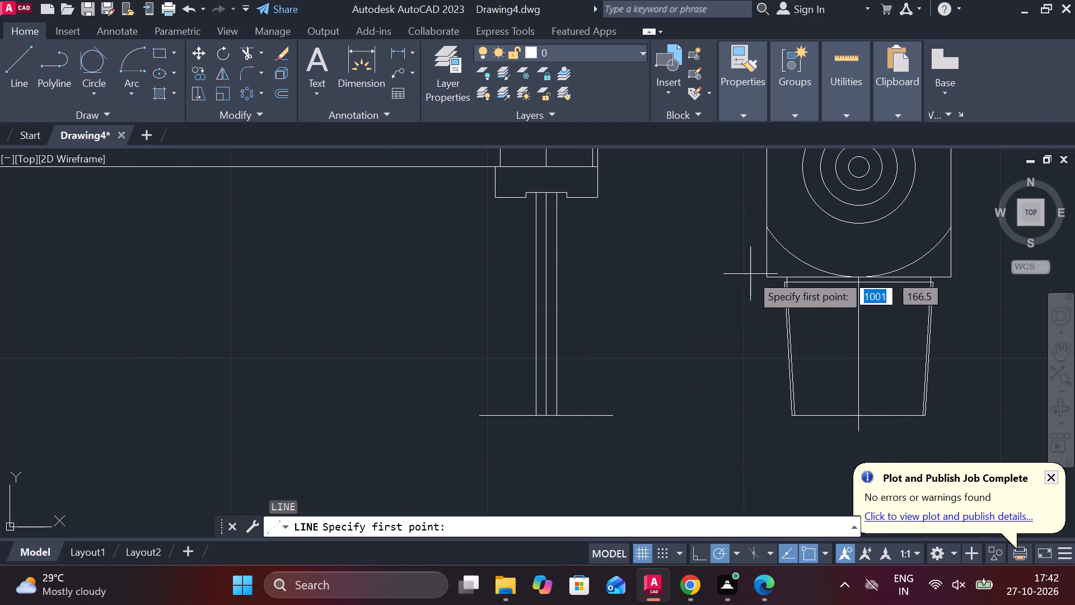
click(761, 274)
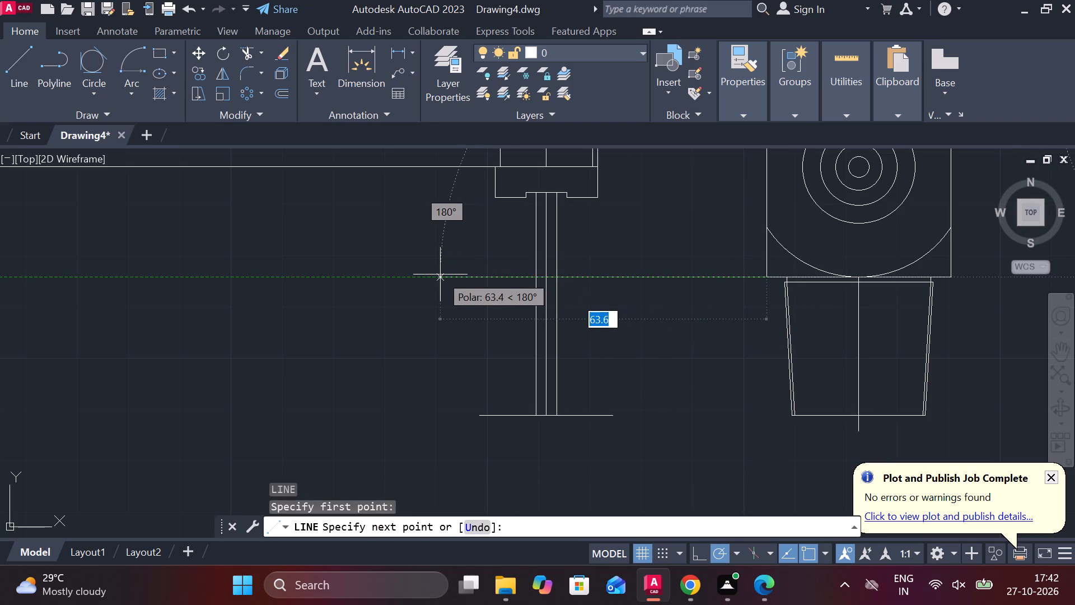
click(440, 274)
key(Escape)
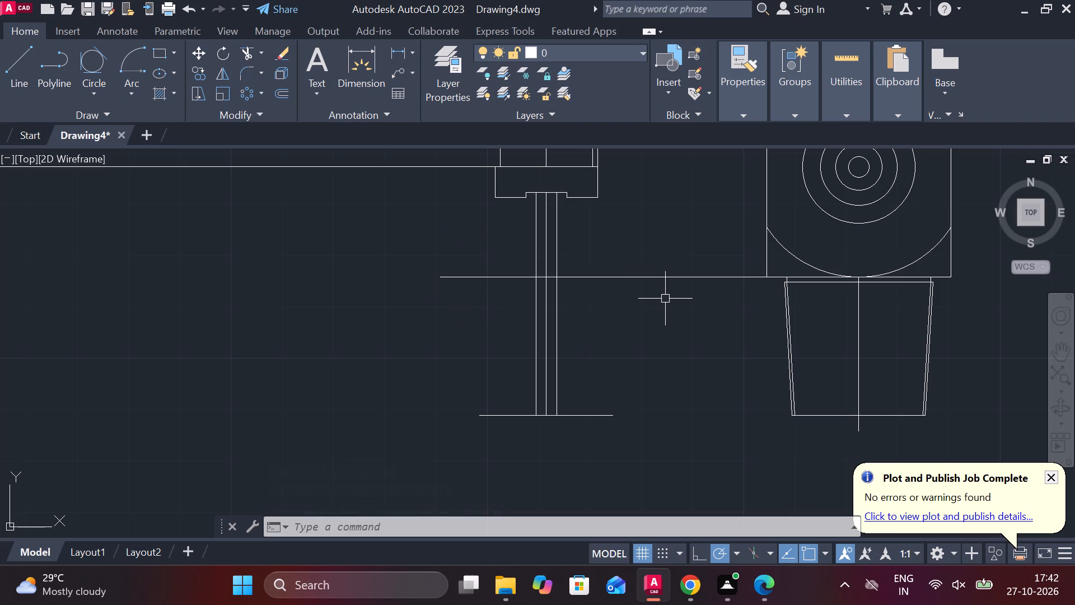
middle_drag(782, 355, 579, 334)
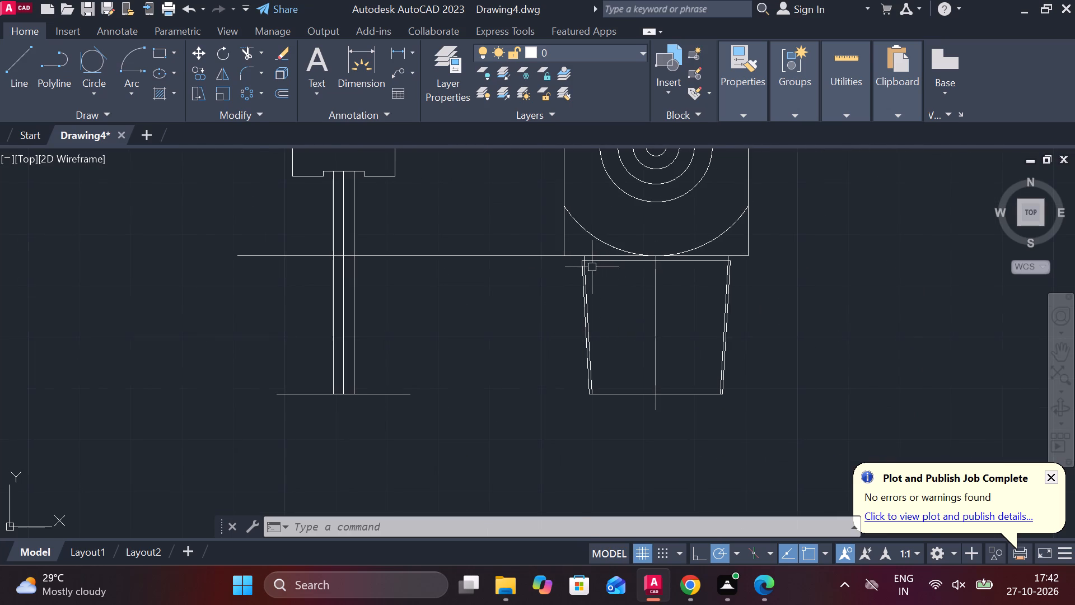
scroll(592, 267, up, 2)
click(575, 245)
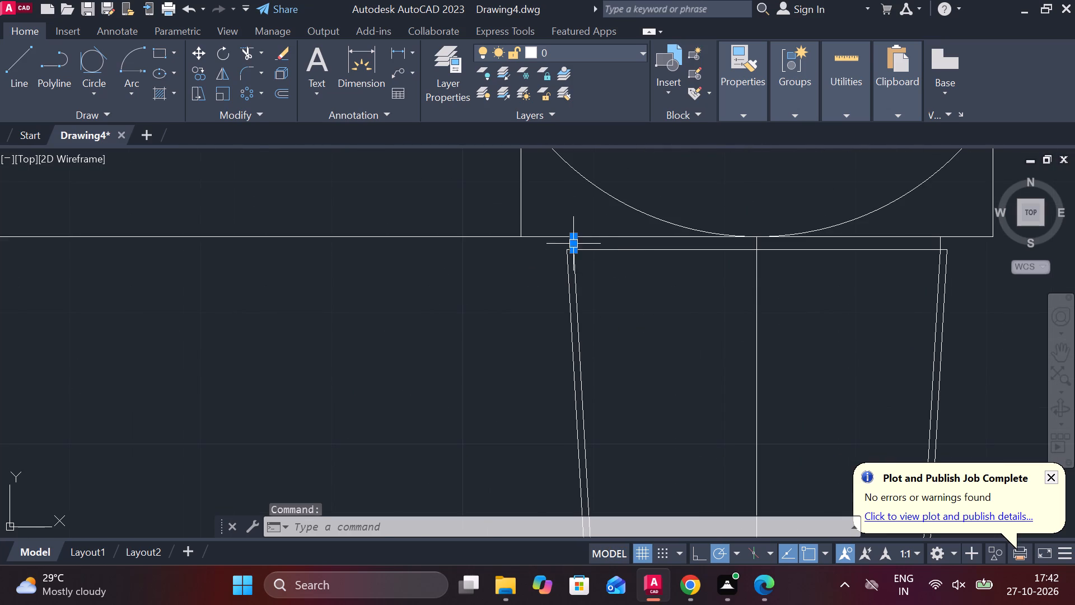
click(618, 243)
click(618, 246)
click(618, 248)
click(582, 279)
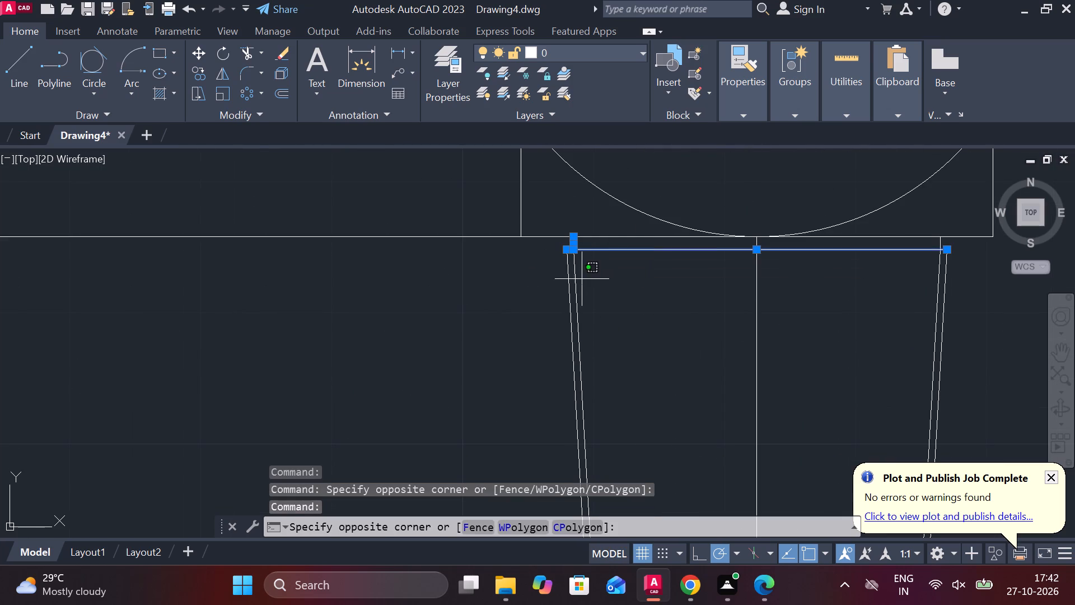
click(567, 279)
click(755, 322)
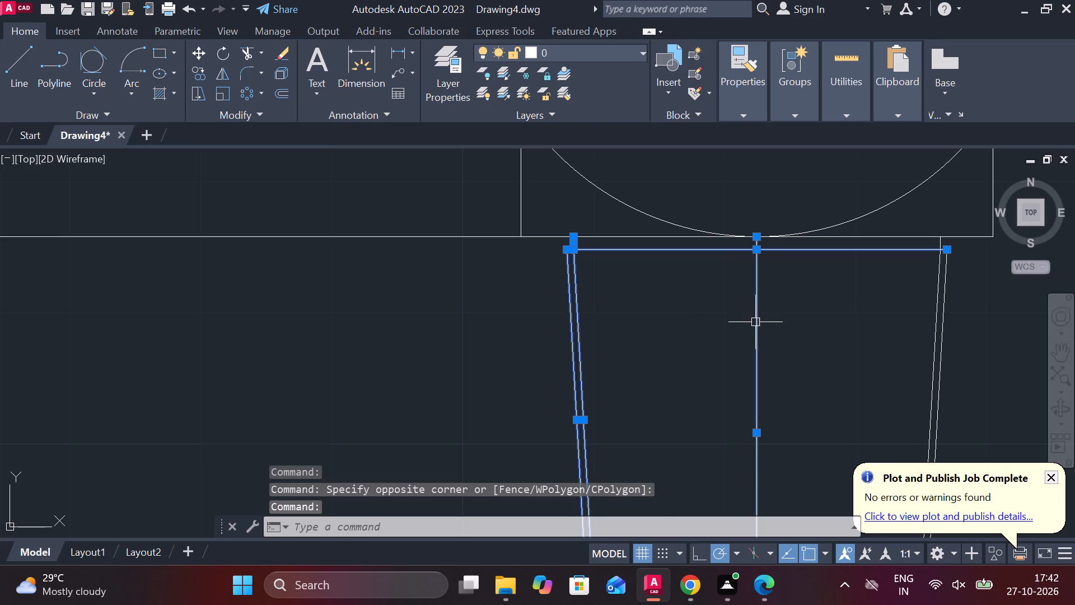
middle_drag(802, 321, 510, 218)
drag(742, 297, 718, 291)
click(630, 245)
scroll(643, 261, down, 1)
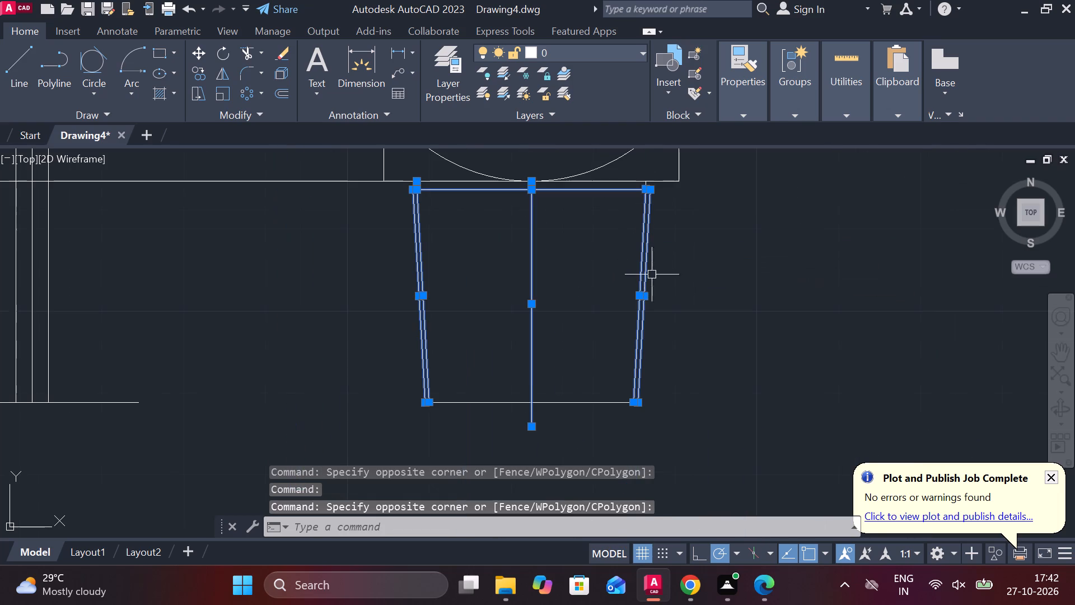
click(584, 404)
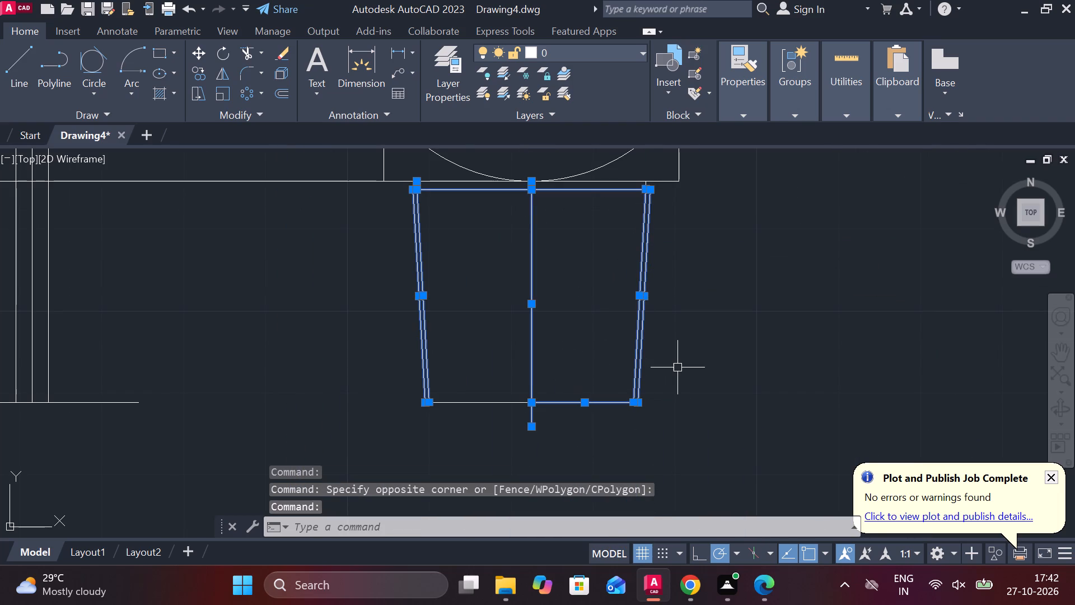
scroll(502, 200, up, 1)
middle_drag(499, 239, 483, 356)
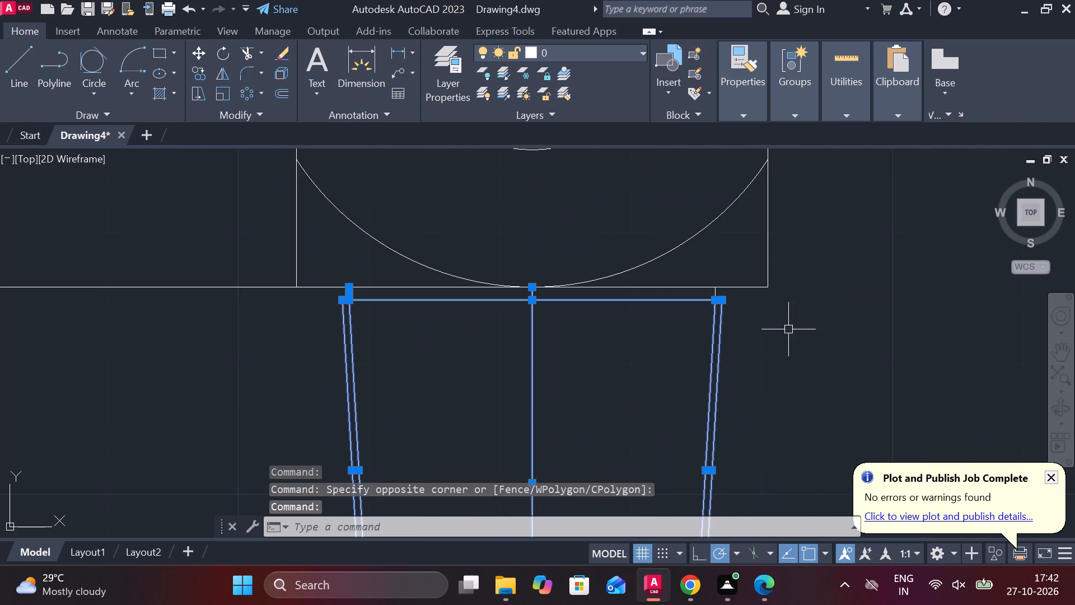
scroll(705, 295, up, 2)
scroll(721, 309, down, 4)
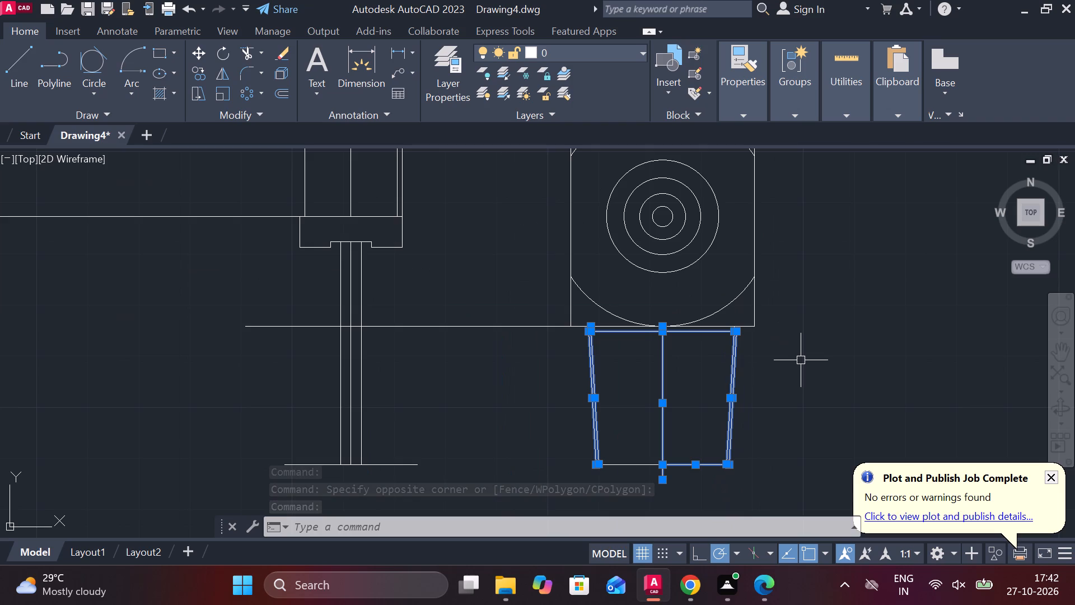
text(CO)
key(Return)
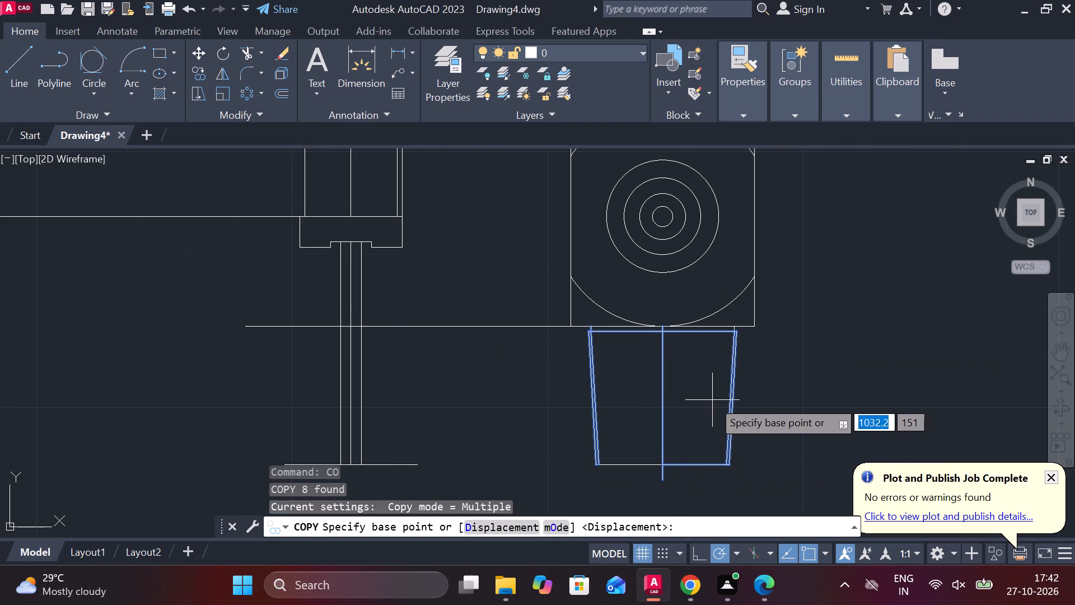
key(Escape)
Copy the tapered outline and its centre line from its bottom-edge midpoint to the lower end of the notched part's stem centre line.
click(700, 481)
click(593, 416)
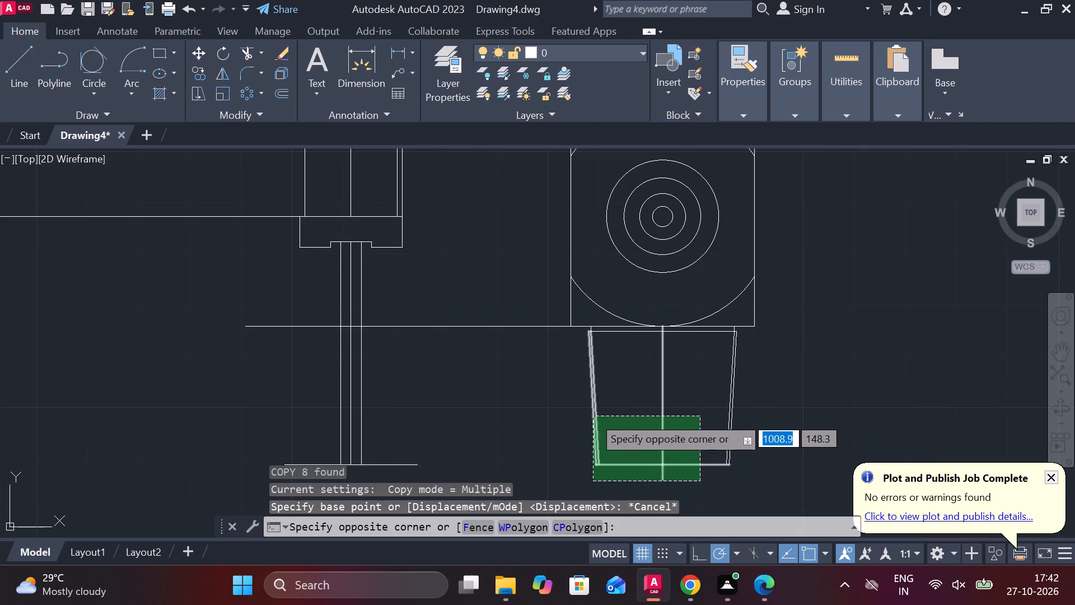
drag(755, 400, 748, 397)
click(695, 378)
scroll(657, 319, up, 2)
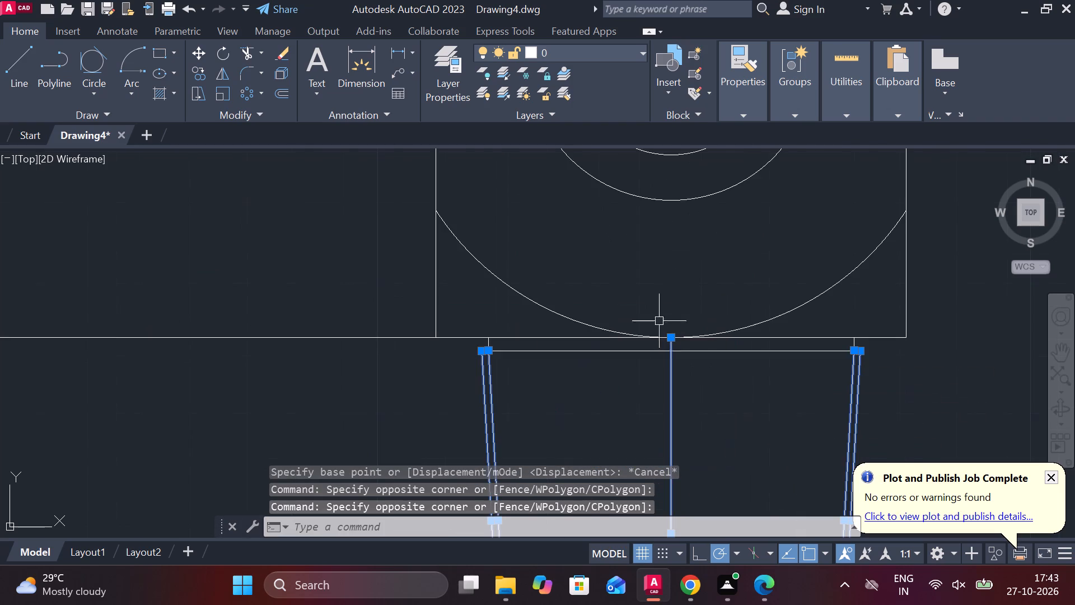
click(518, 353)
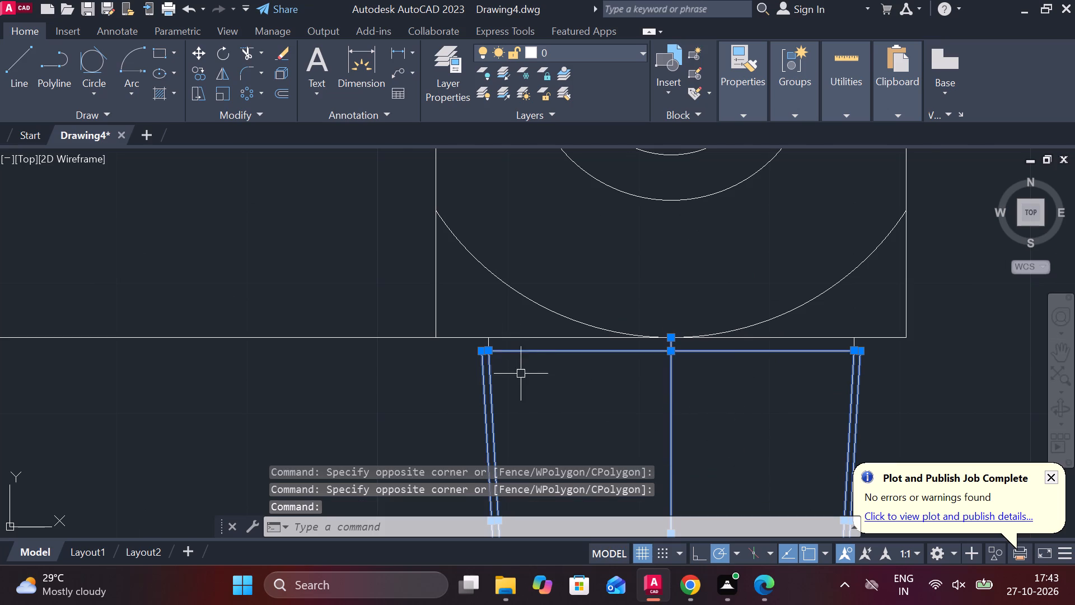
scroll(499, 319, up, 2)
click(468, 382)
scroll(479, 383, down, 2)
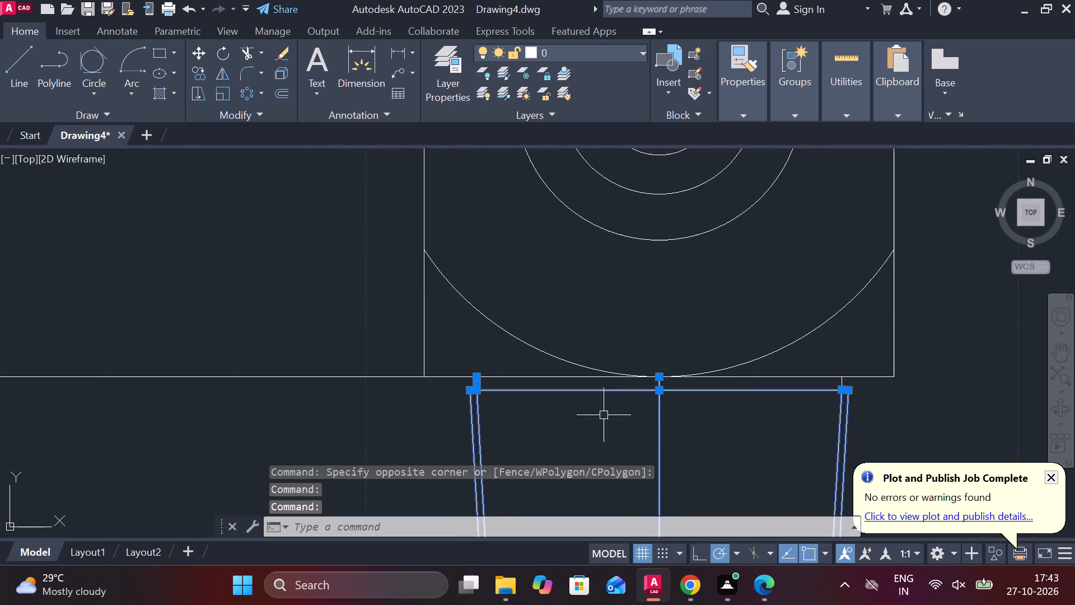
scroll(853, 380, up, 2)
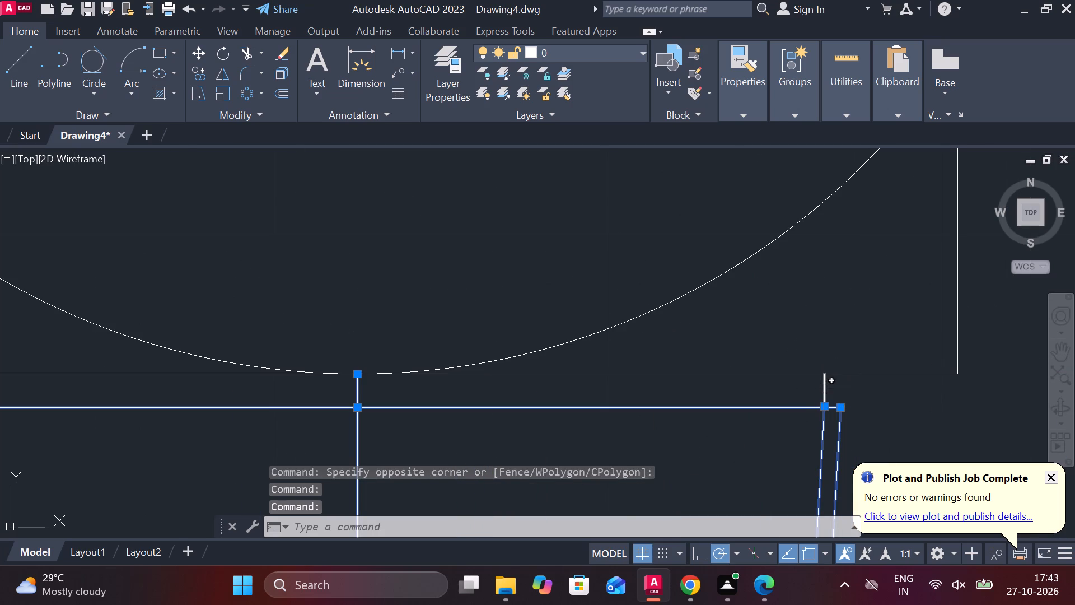
click(825, 389)
scroll(818, 394, down, 5)
middle_drag(801, 417, 707, 332)
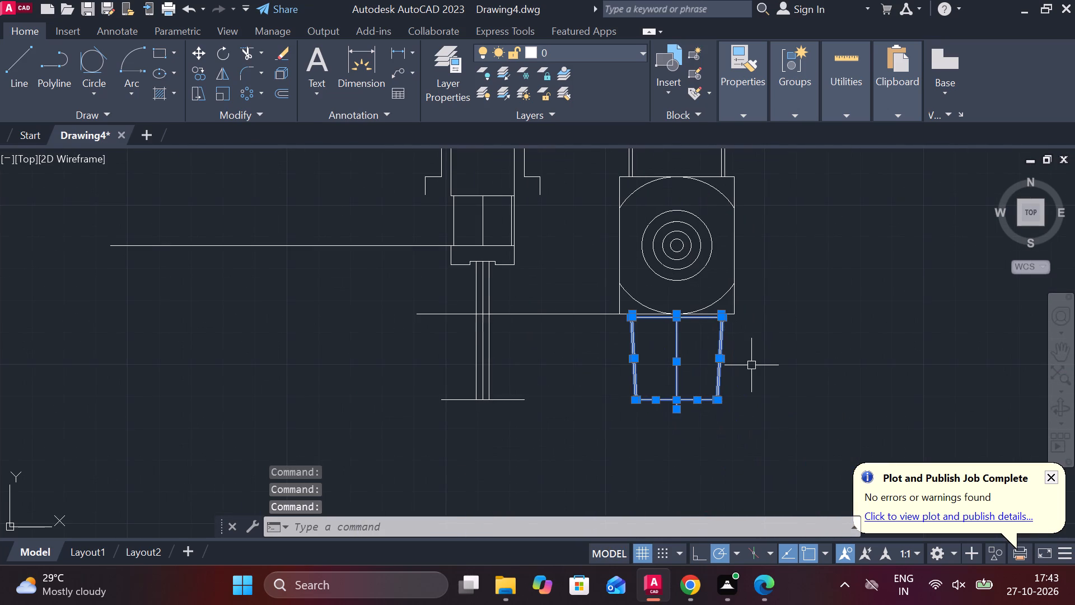
text(CO)
key(Return)
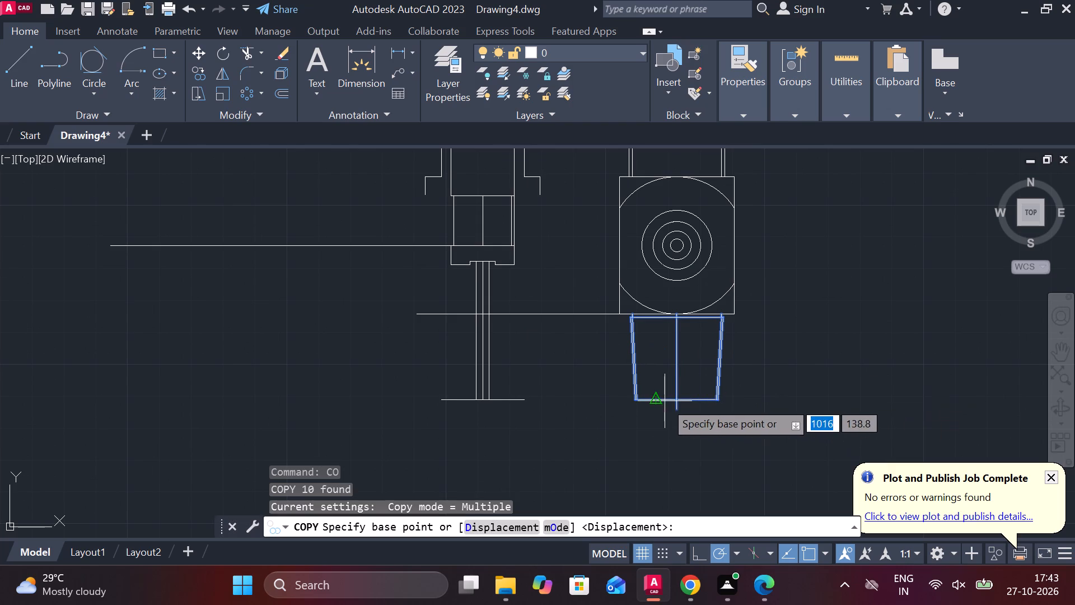
click(675, 401)
scroll(494, 399, up, 2)
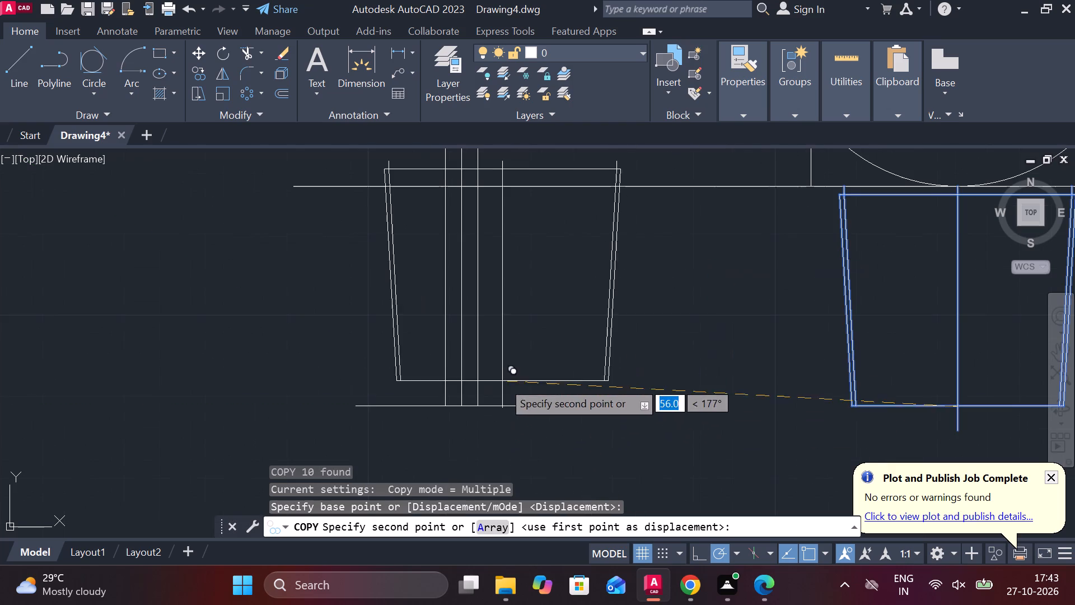
click(462, 405)
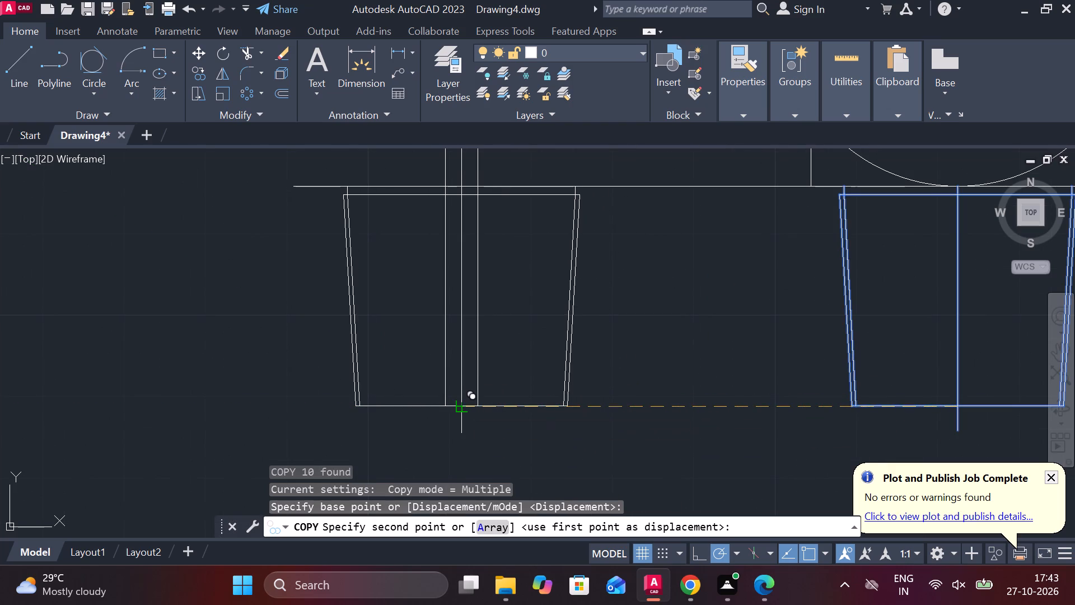
scroll(574, 398, down, 2)
key(Escape)
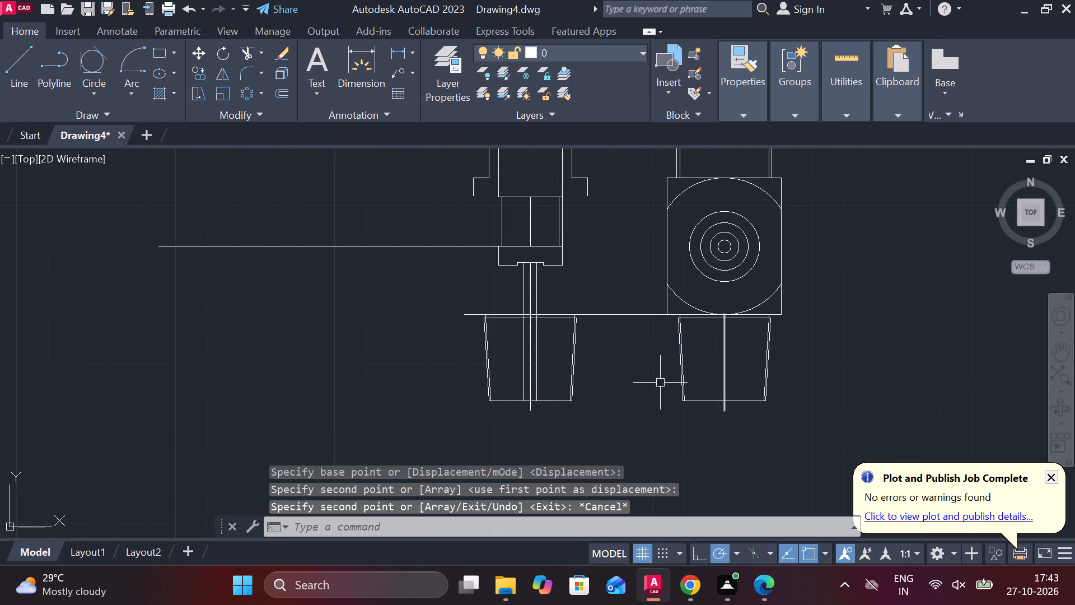
Erase the overlapping duplicate lines along the bottom edge of the copied tapered outline, on both sides of the centre line.
scroll(545, 379, down, 1)
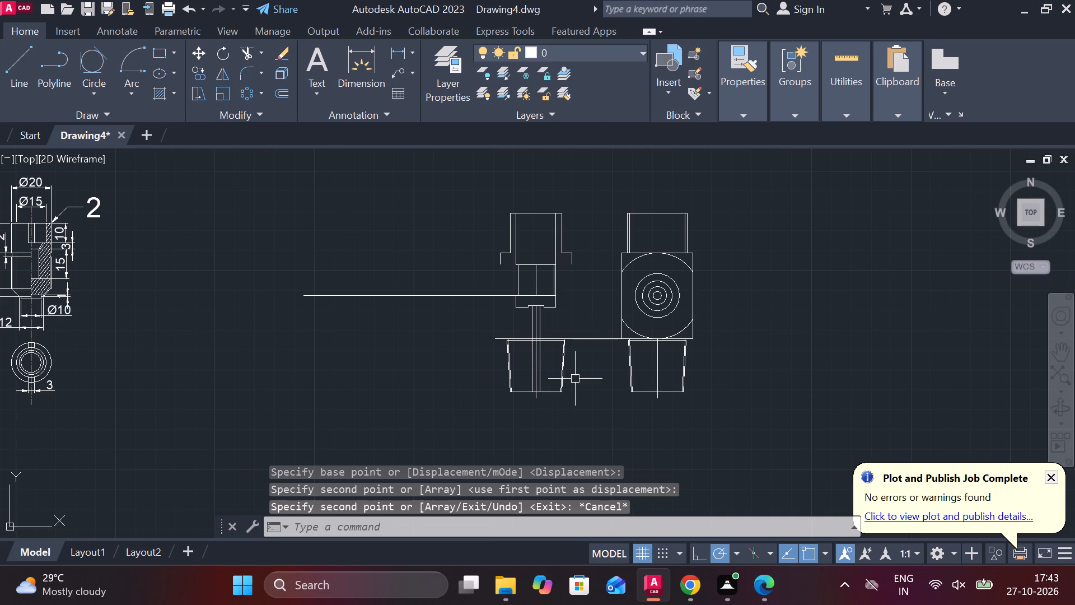
scroll(489, 391, up, 3)
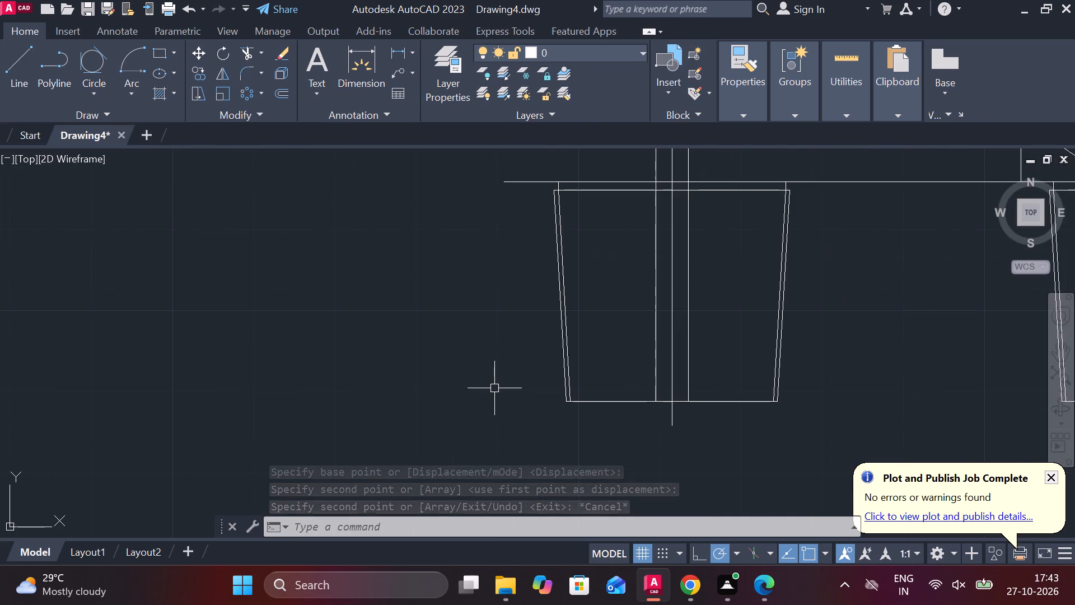
click(623, 399)
text(E)
key(space)
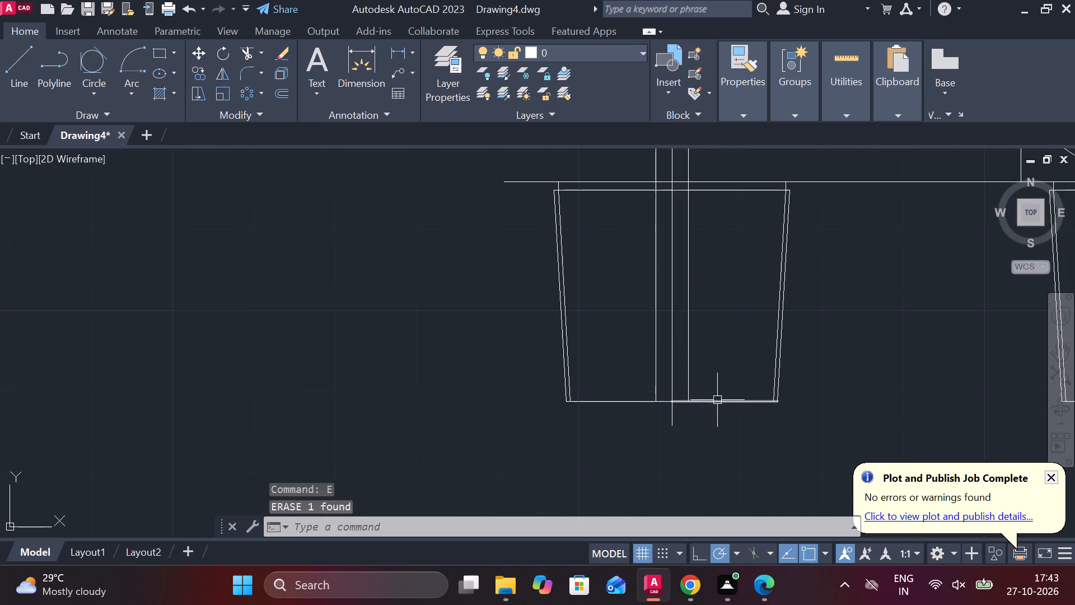
click(717, 398)
text(E)
key(space)
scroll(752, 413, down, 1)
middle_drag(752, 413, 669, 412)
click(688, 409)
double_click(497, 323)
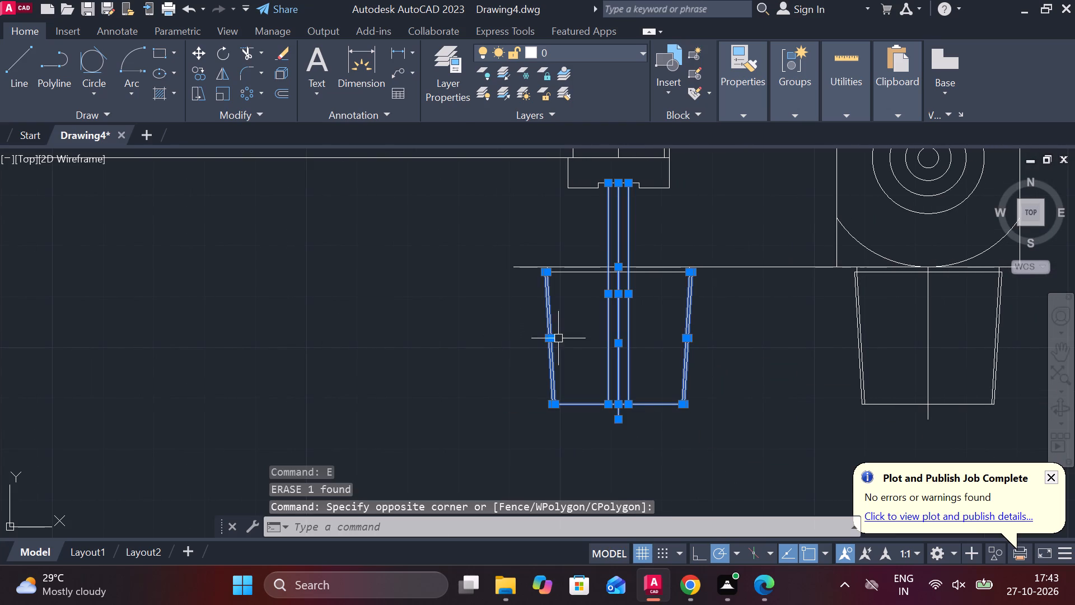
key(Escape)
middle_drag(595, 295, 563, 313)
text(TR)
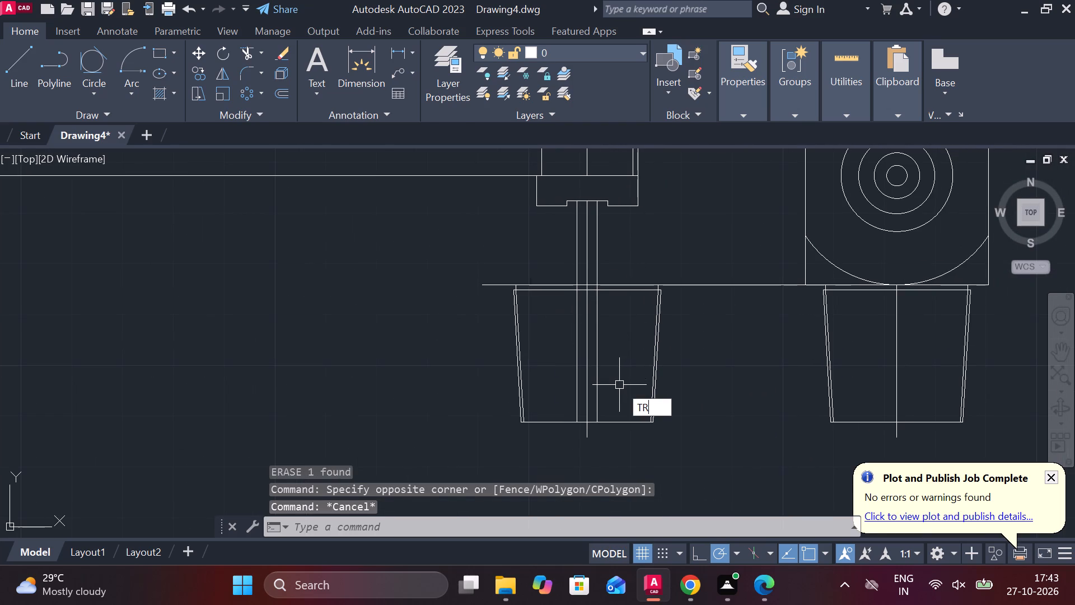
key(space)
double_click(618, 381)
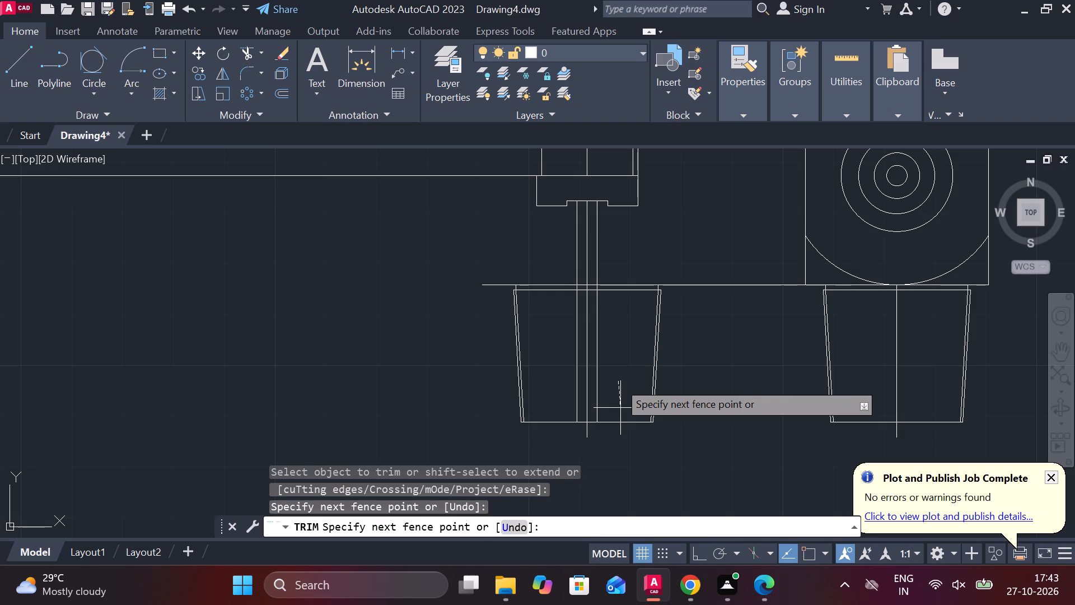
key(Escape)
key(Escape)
Trim the part of the centre line projecting below the bottom edge of the copied tapered outline.
key(space)
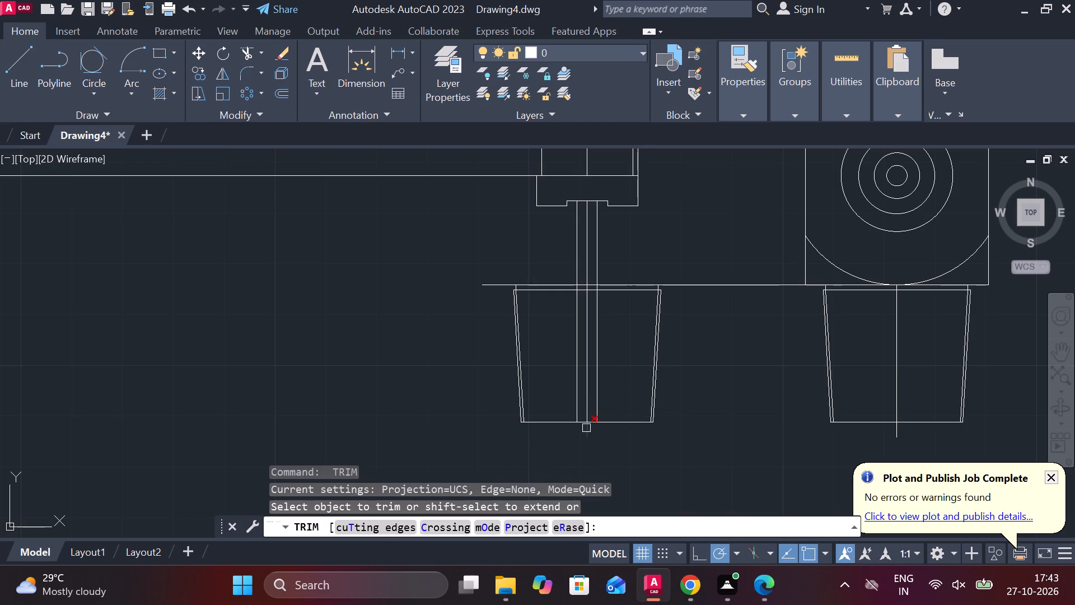
click(586, 432)
click(586, 417)
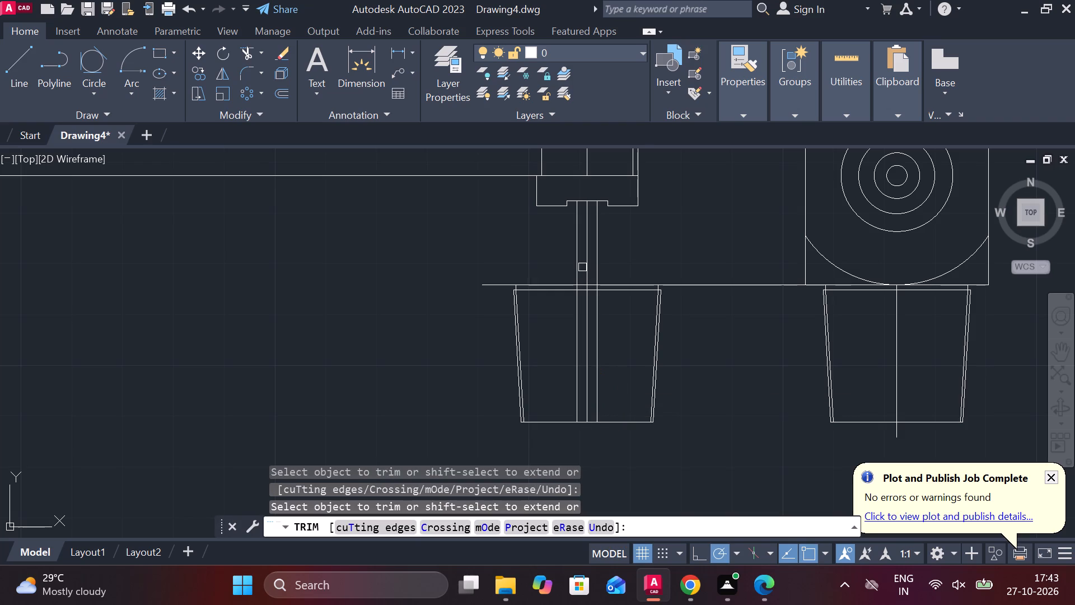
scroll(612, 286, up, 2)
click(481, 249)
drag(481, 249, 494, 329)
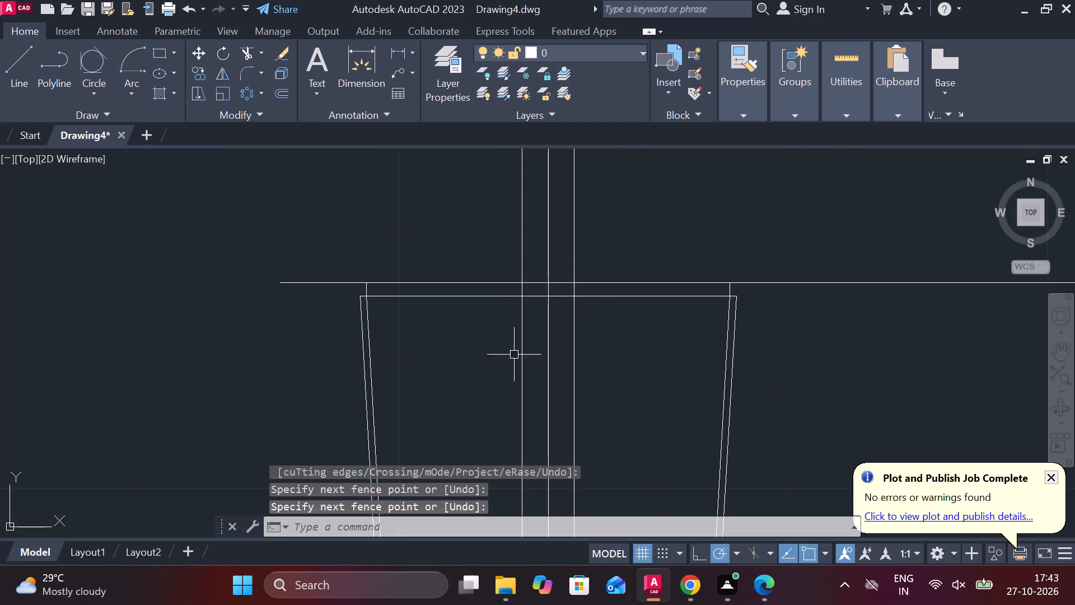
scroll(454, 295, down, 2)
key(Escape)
Trim the two horizontal lines across the top of the copied tapered outline between its sides, including the pieces between the stem lines.
key(space)
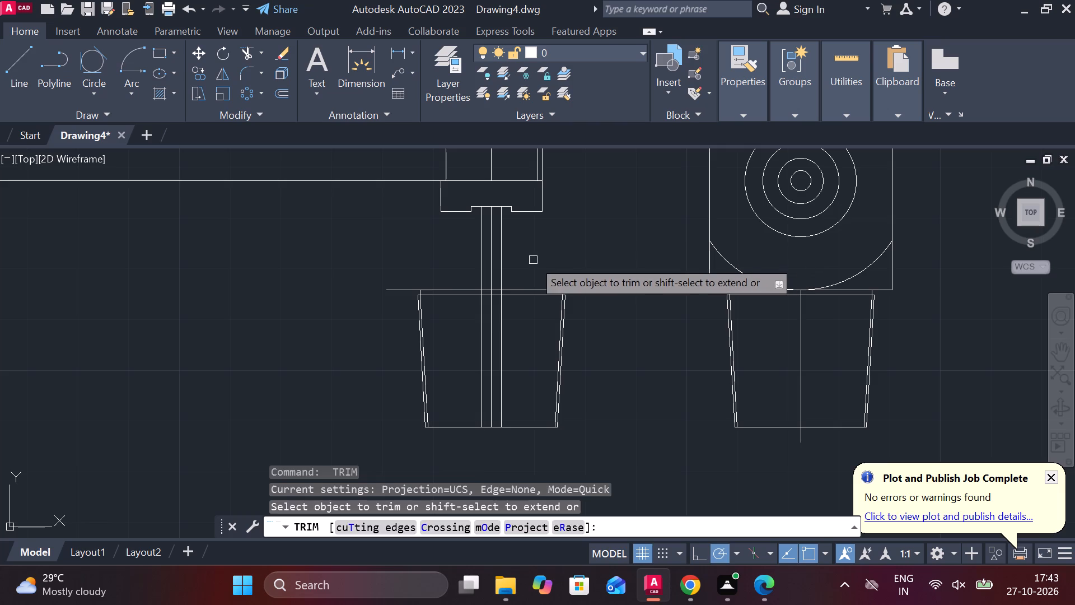
drag(533, 260, 527, 348)
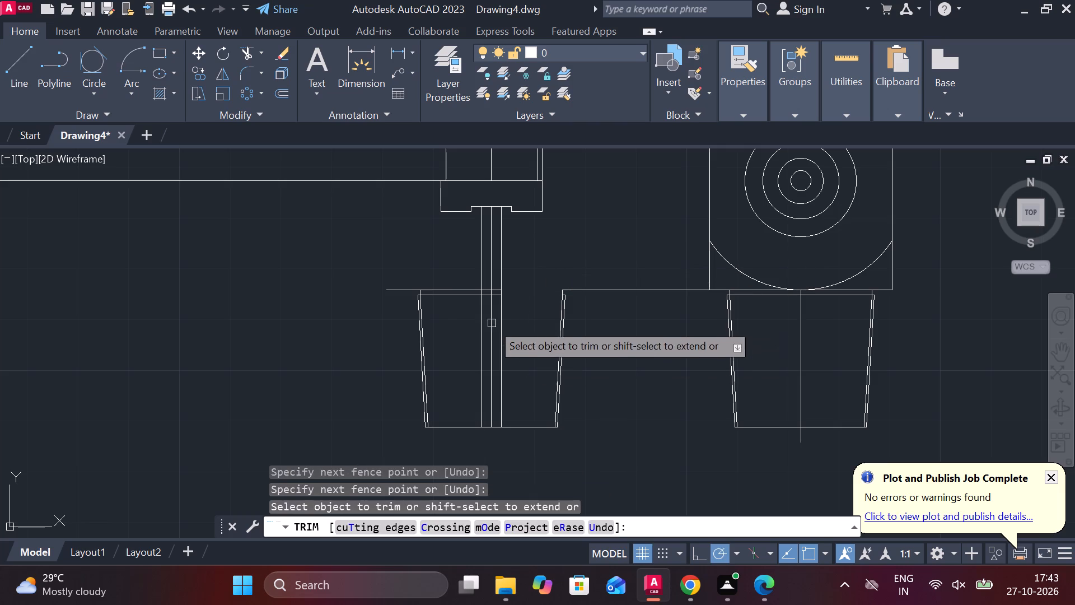
drag(443, 276, 447, 348)
scroll(481, 294, up, 2)
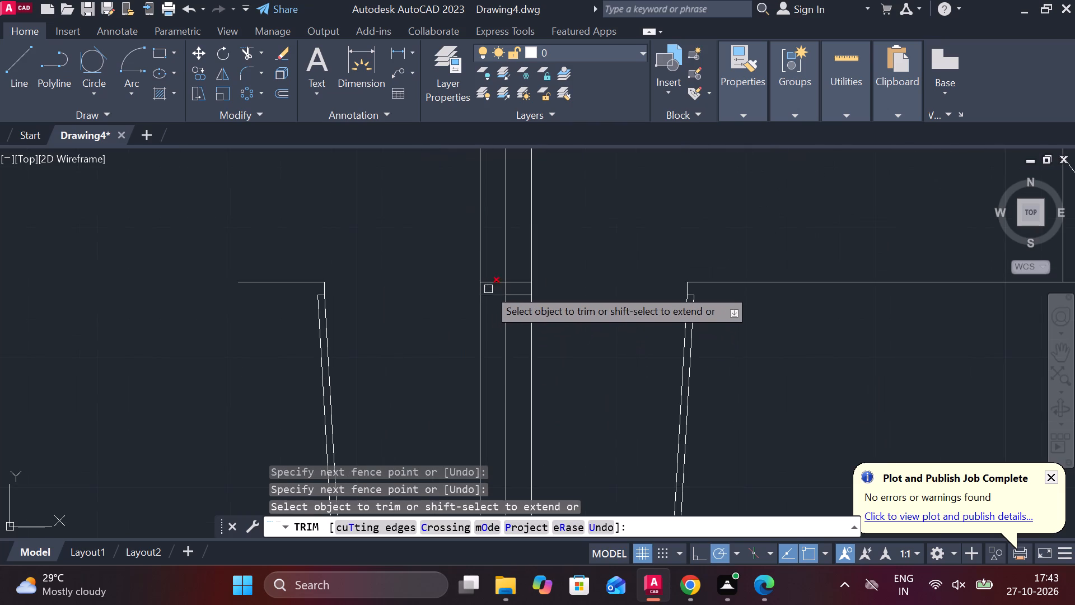
click(485, 286)
click(484, 295)
click(512, 285)
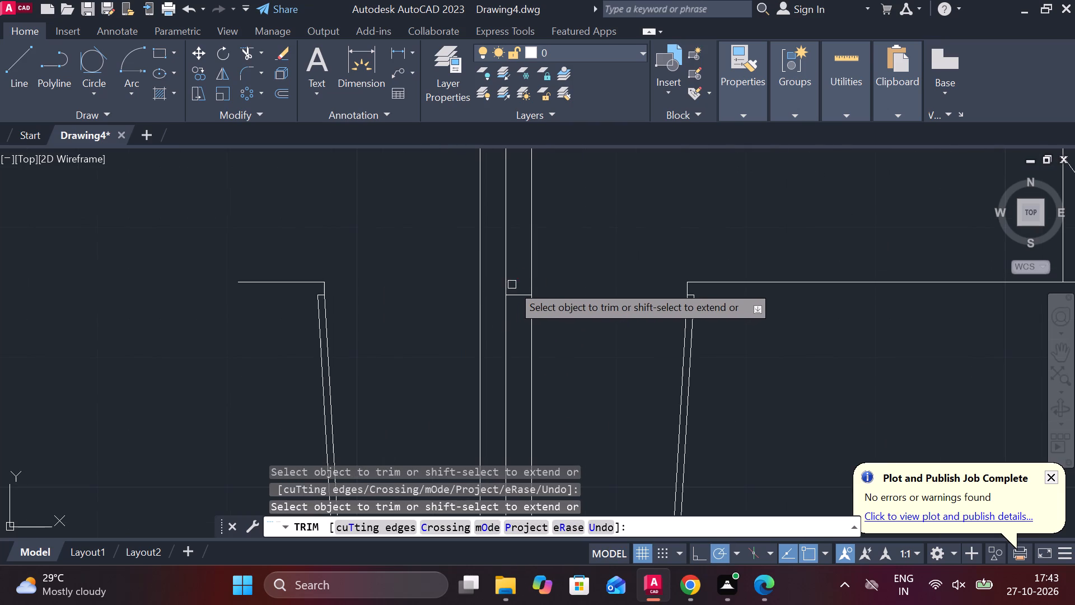
click(515, 299)
scroll(531, 299, down, 4)
key(Escape)
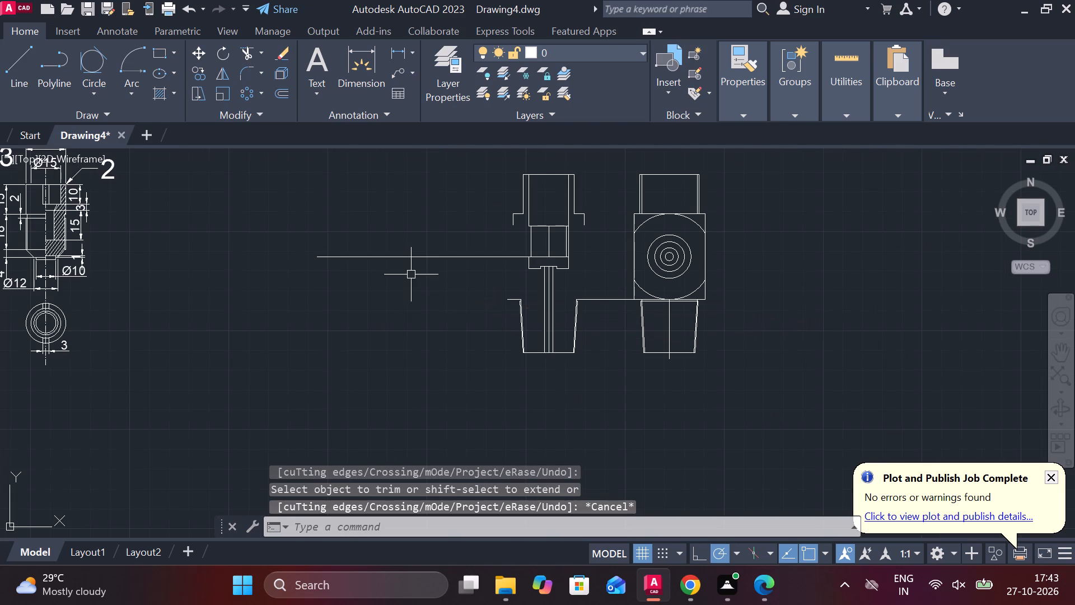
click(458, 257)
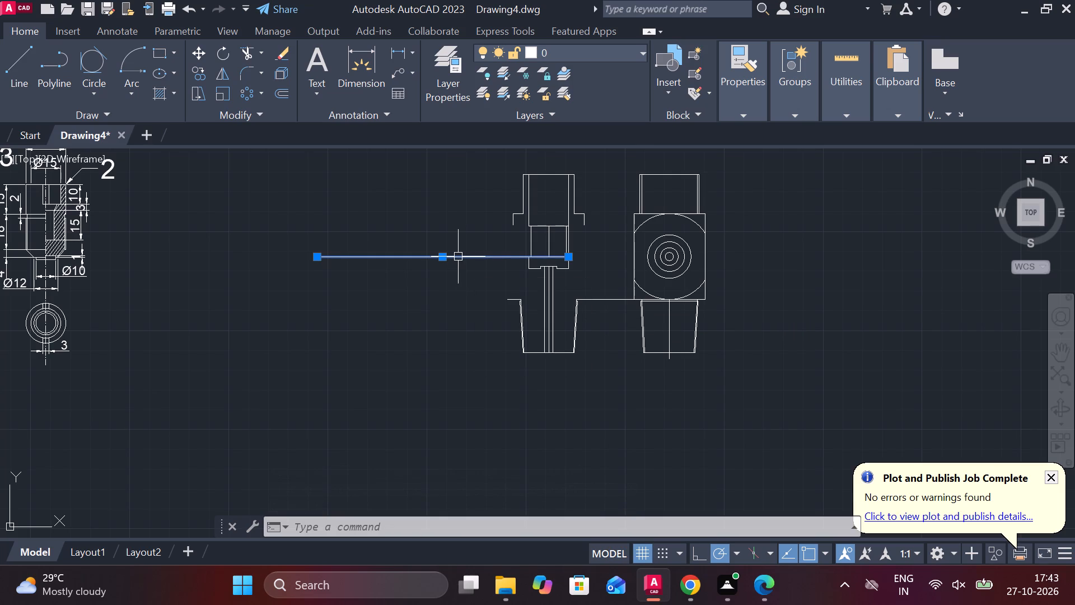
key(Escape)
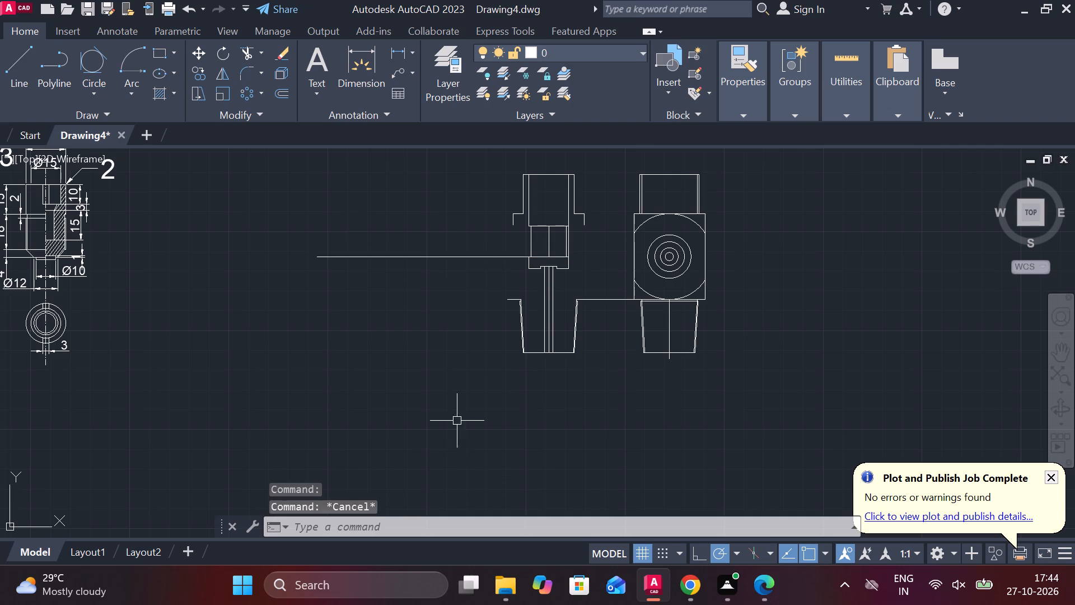
Draw a line 35 left from the bottom end of the stem centre line, continuing vertically upward about 81.
key(l)
key(Return)
scroll(551, 351, up, 3)
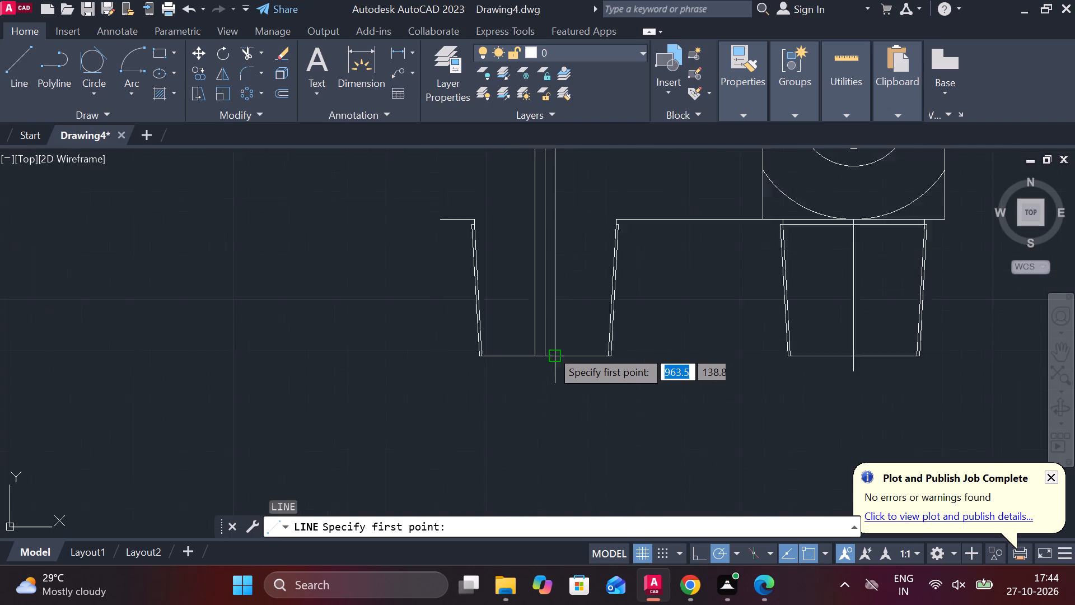
click(545, 362)
middle_drag(307, 371, 335, 371)
scroll(328, 371, down, 1)
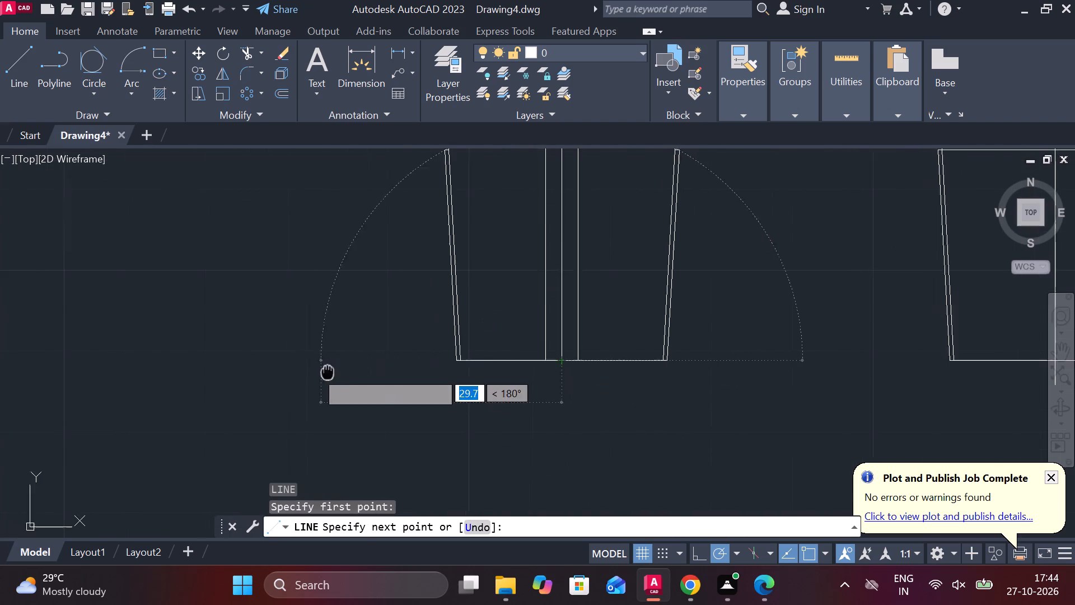
middle_drag(335, 371, 336, 370)
middle_drag(350, 365, 373, 365)
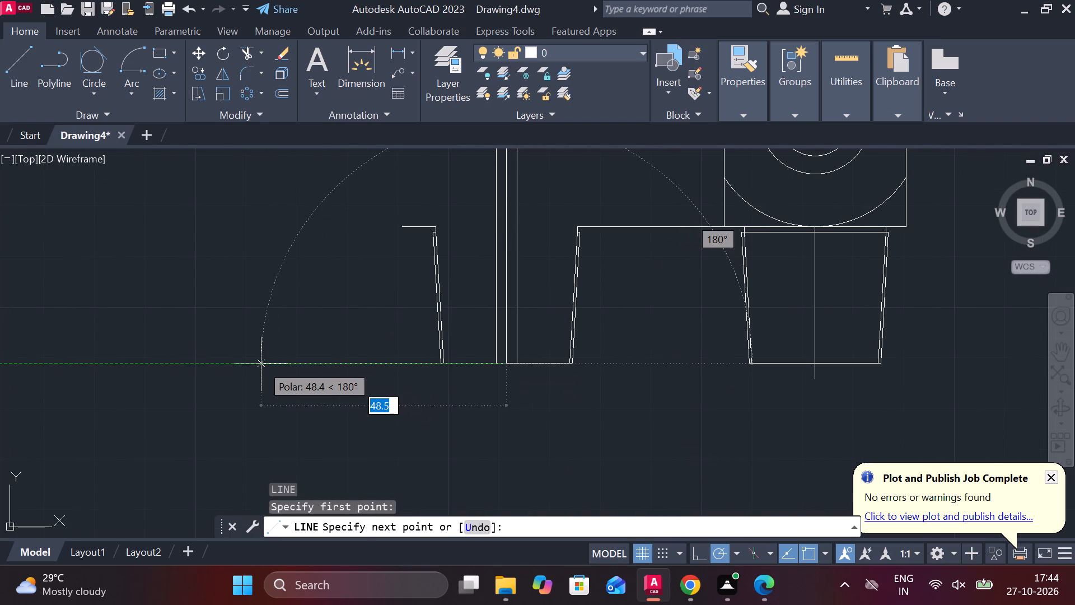
text(35)
key(space)
scroll(306, 313, down, 1)
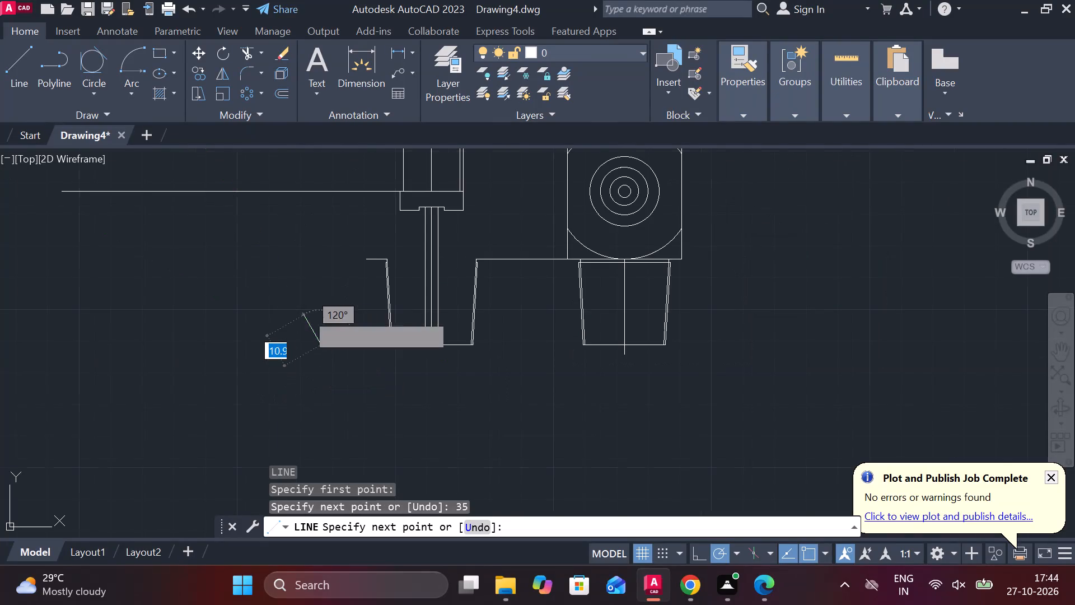
middle_drag(312, 287, 336, 330)
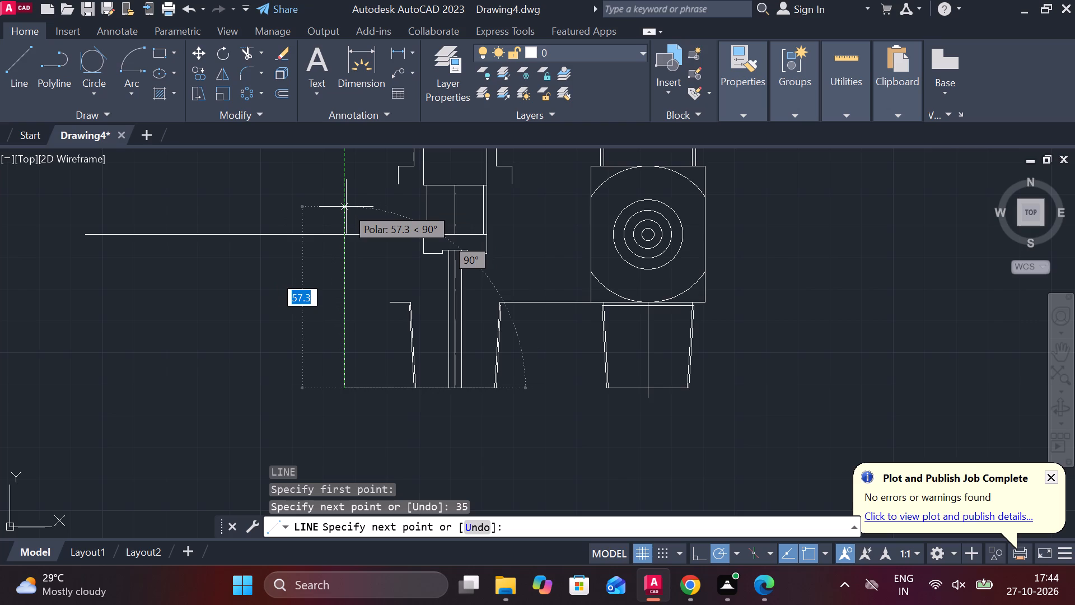
scroll(344, 186, down, 1)
middle_drag(372, 238, 368, 226)
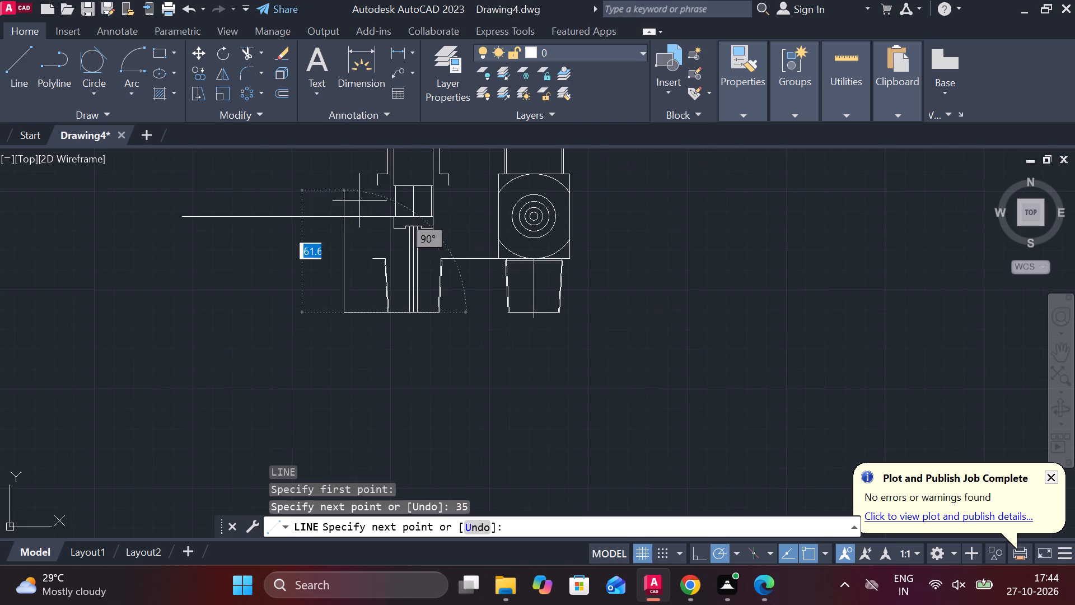
middle_drag(368, 226, 375, 248)
middle_drag(349, 226, 377, 282)
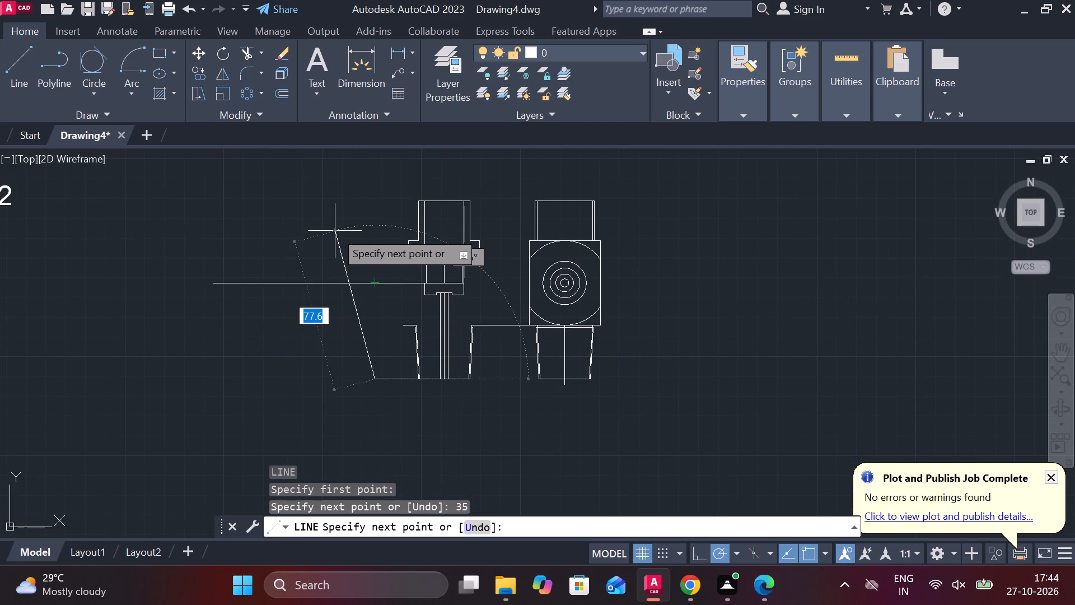
click(365, 218)
key(Escape)
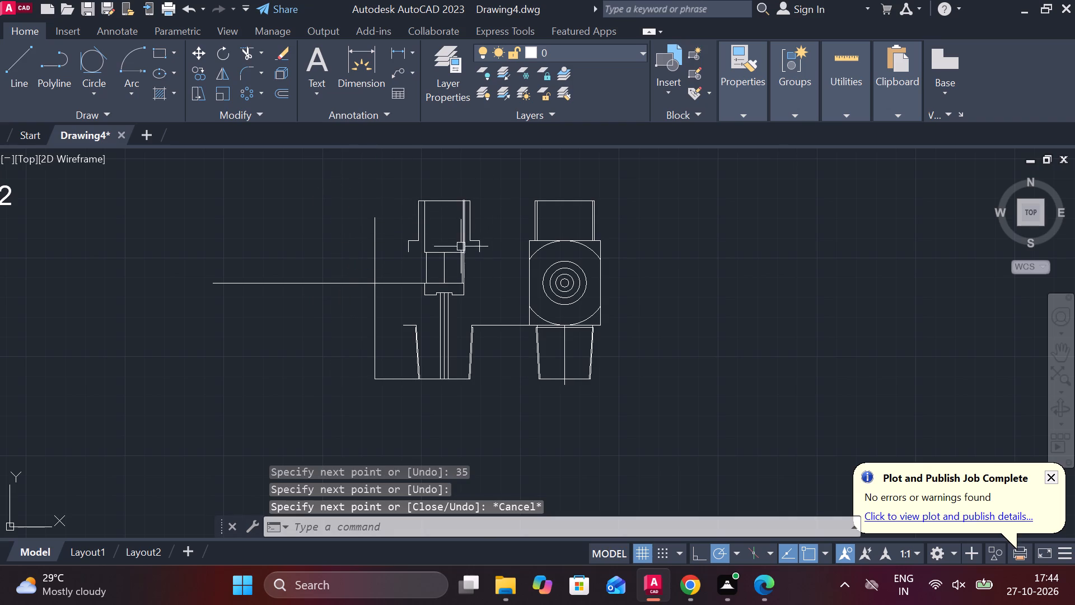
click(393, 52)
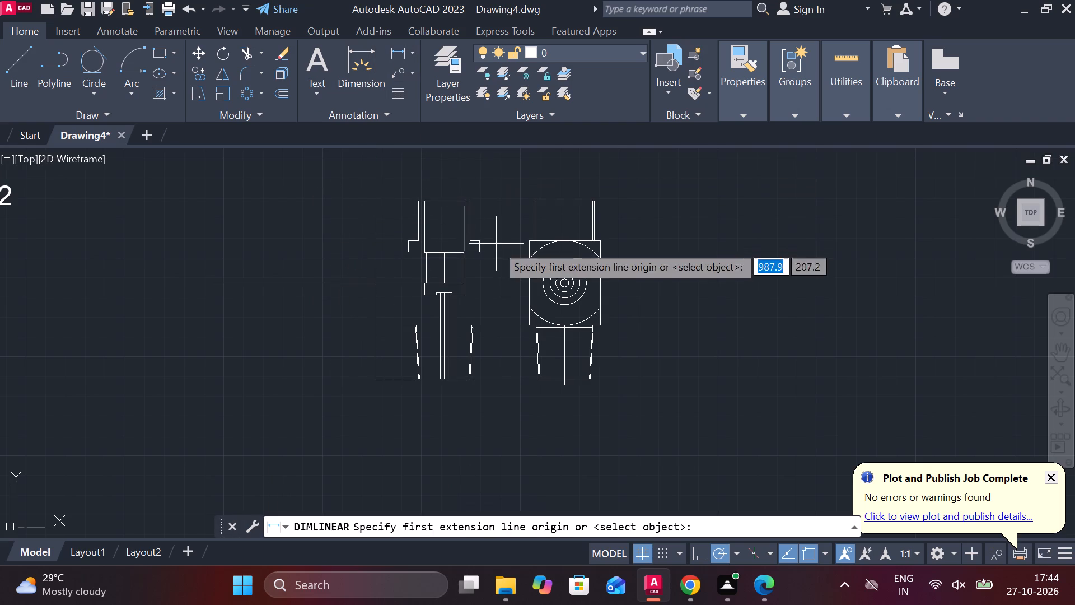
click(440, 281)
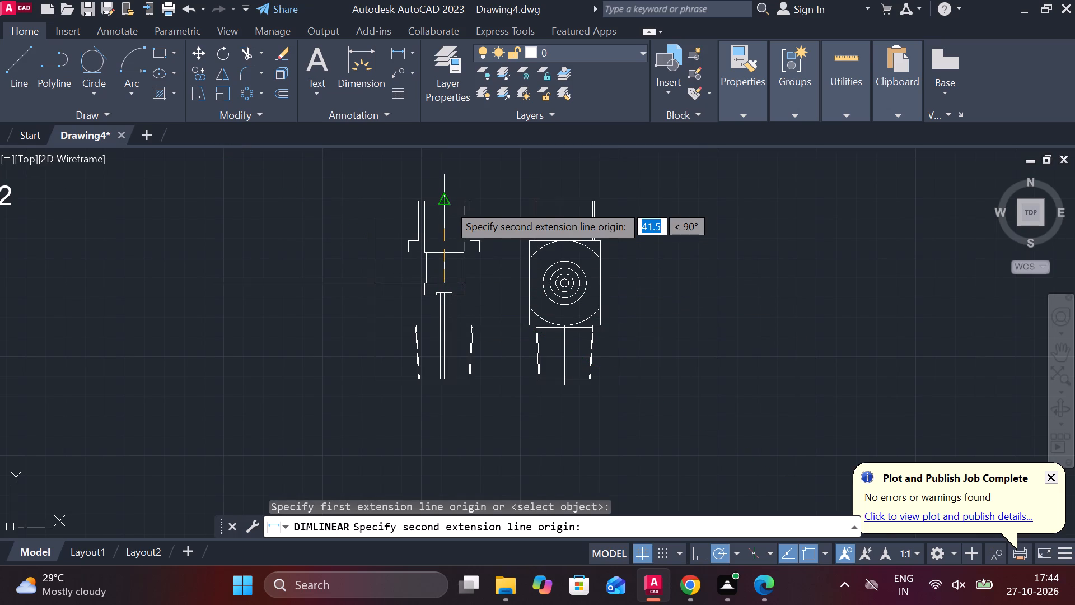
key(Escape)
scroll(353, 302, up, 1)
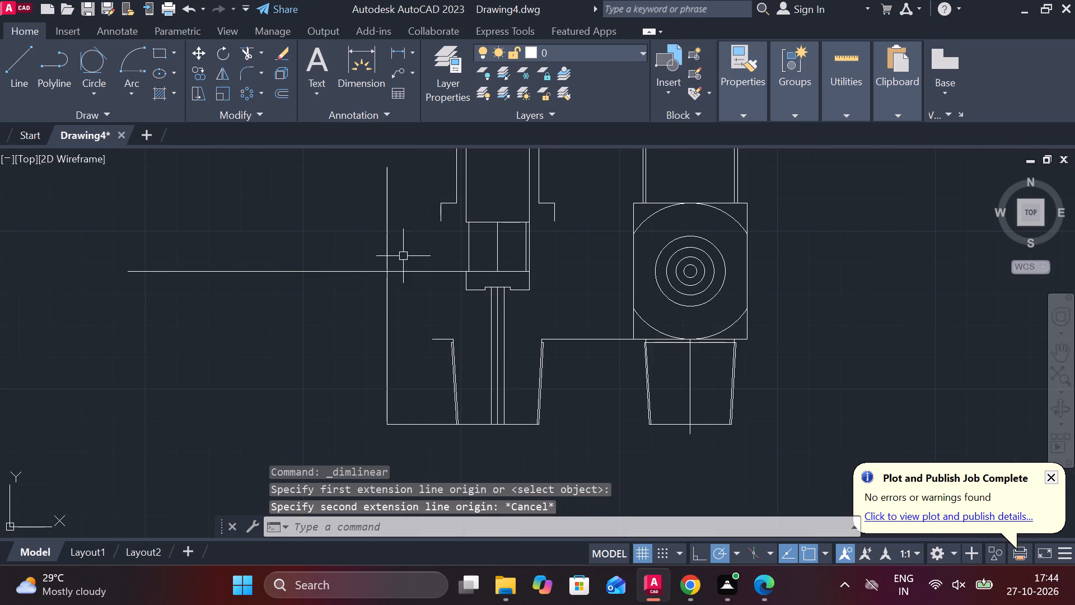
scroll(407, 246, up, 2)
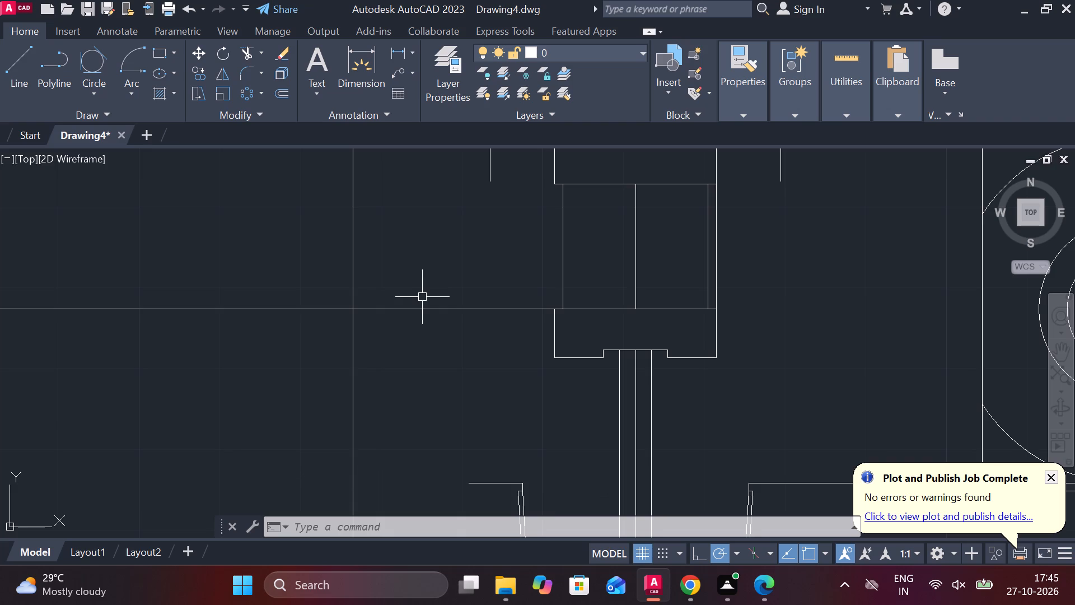
Draw a line 15 up from the crossing of the left vertical and long horizontal lines, continuing right to join the left shoulder's lower end.
scroll(416, 282, down, 2)
key(l)
key(Return)
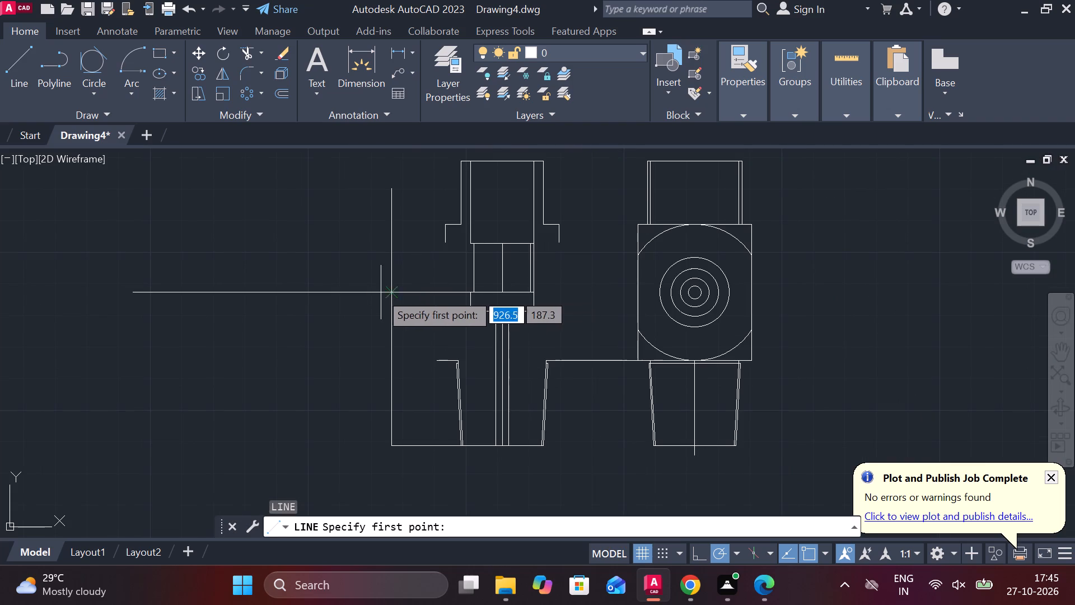
click(387, 291)
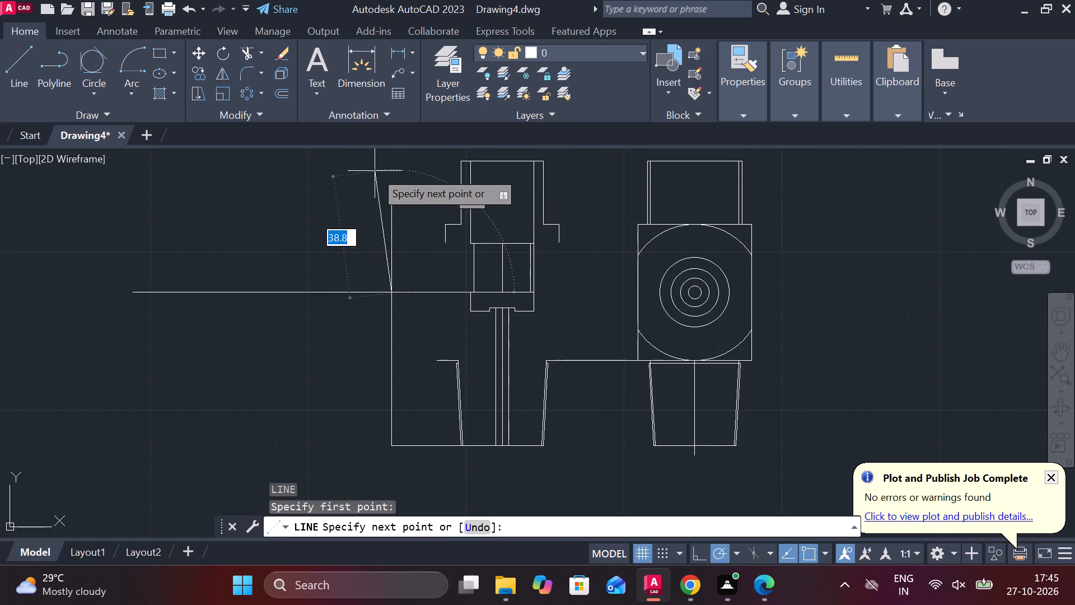
text(15)
key(space)
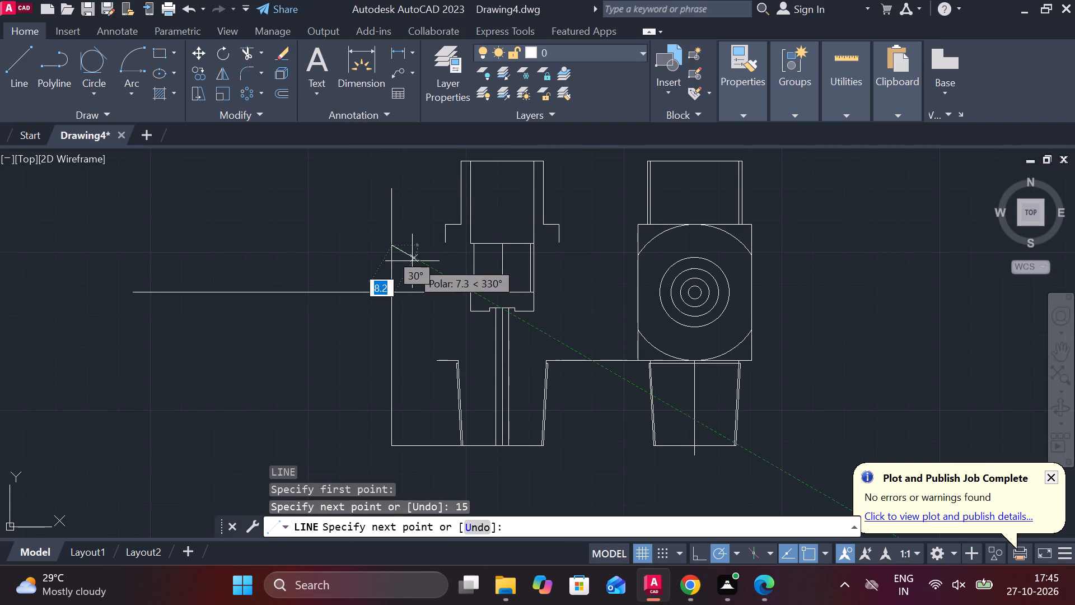
scroll(412, 261, up, 2)
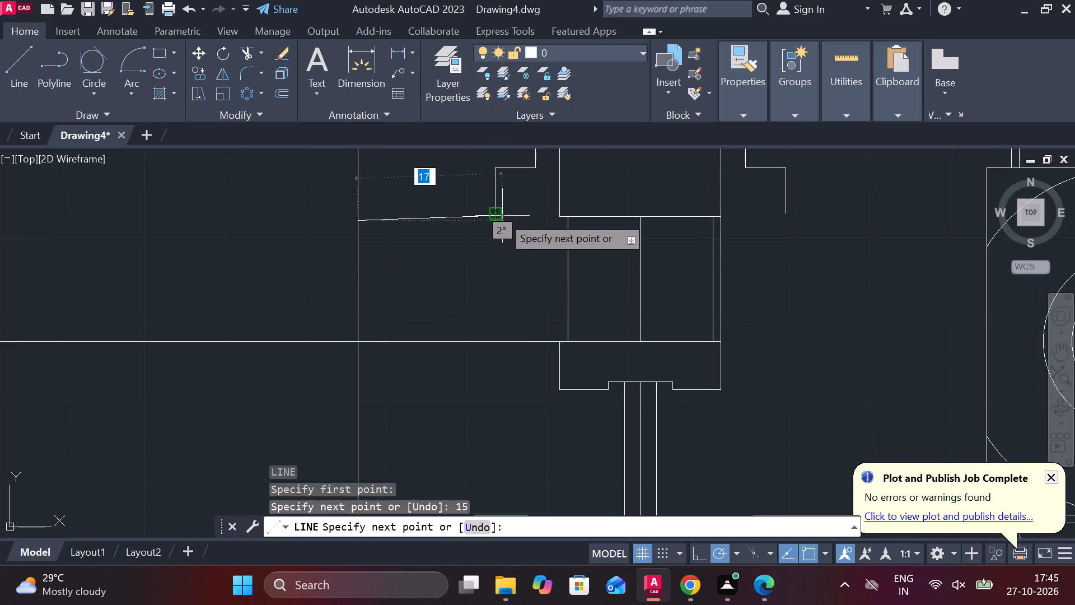
click(494, 224)
click(494, 204)
key(Escape)
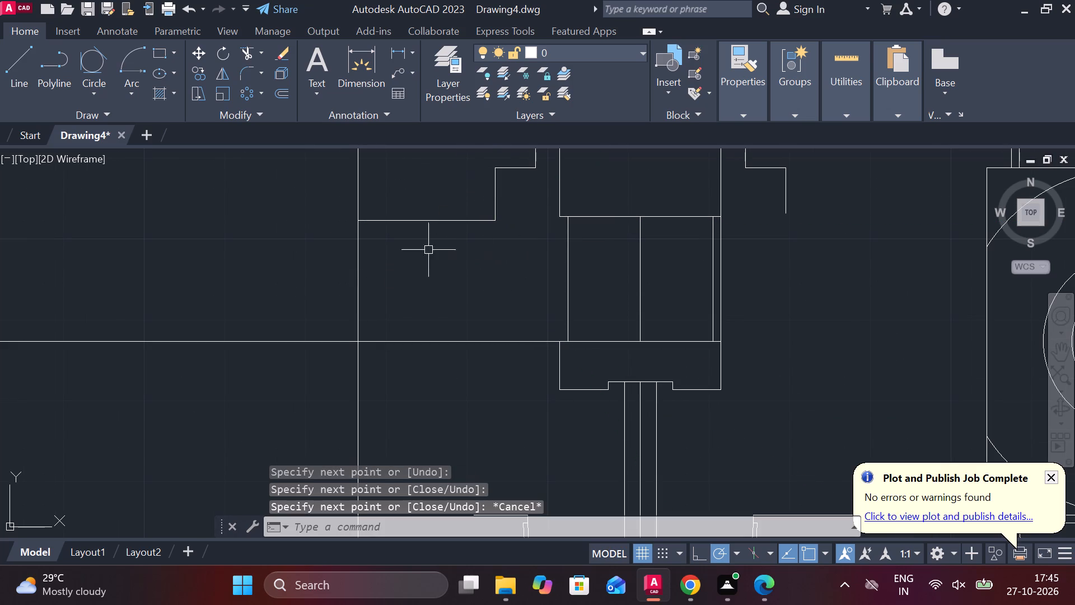
Trim the part of the left vertical line projecting above the new horizontal step line.
text(TR)
key(space)
drag(375, 187, 336, 184)
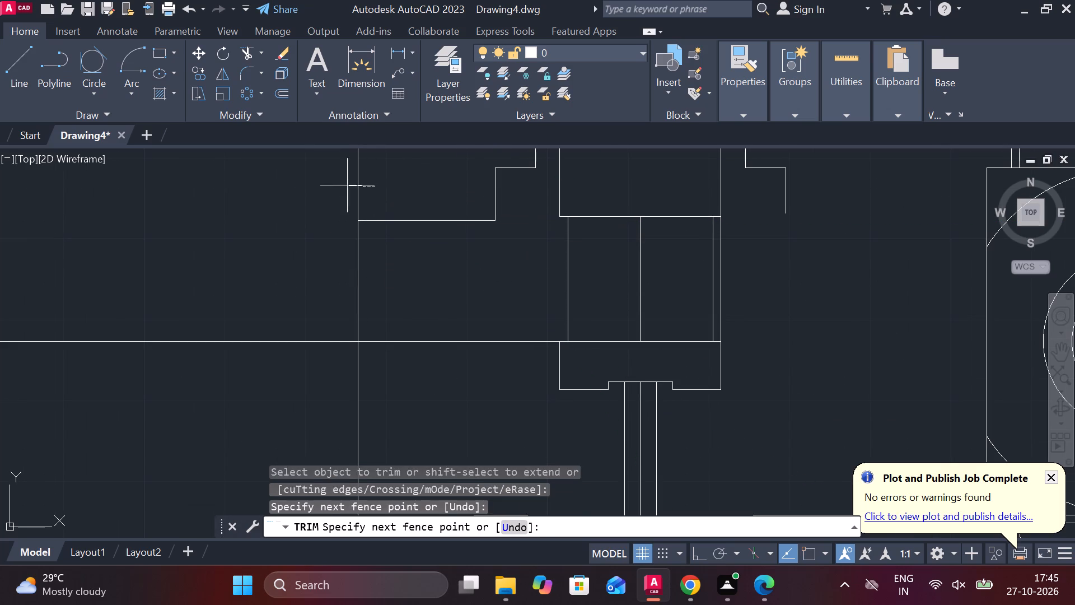
drag(336, 184, 324, 178)
key(Escape)
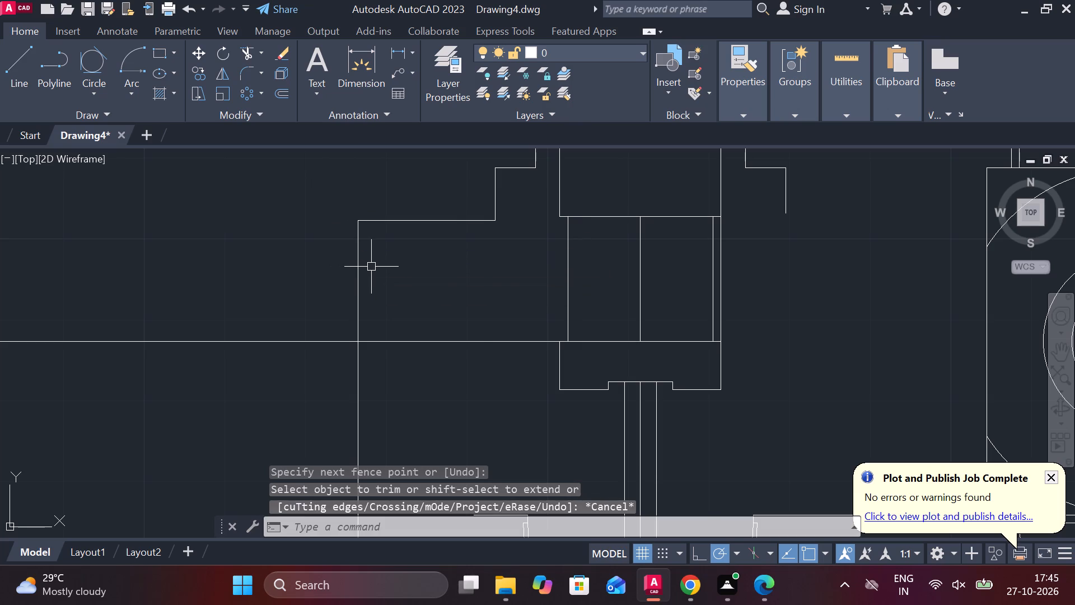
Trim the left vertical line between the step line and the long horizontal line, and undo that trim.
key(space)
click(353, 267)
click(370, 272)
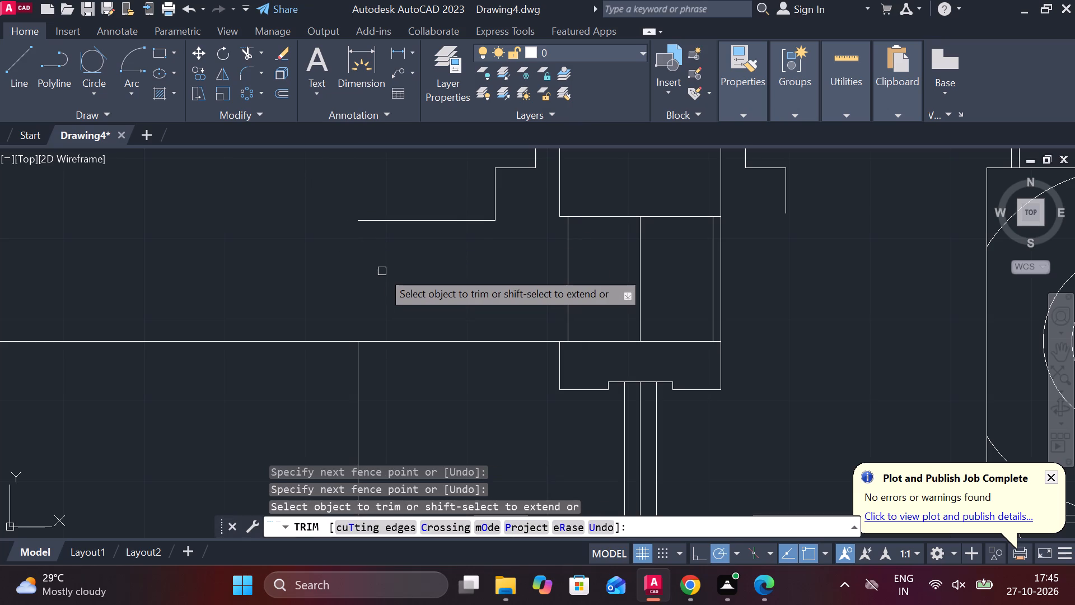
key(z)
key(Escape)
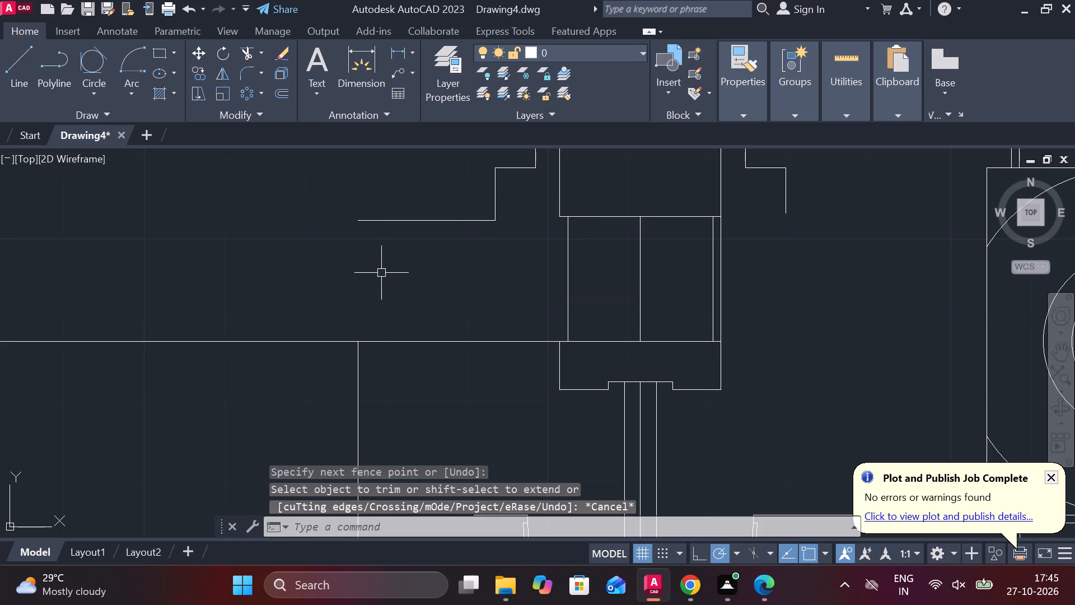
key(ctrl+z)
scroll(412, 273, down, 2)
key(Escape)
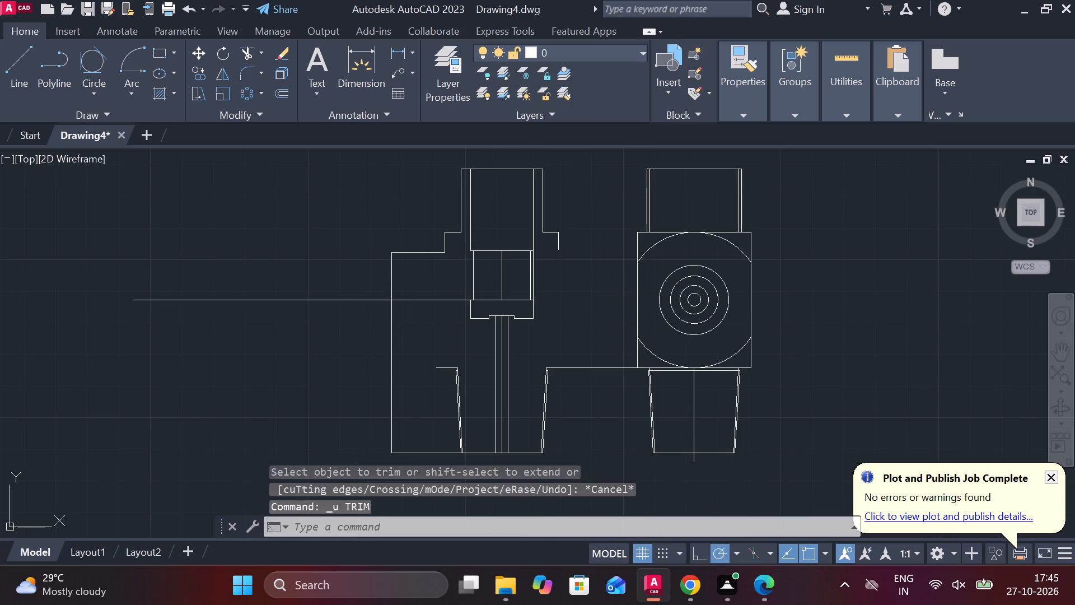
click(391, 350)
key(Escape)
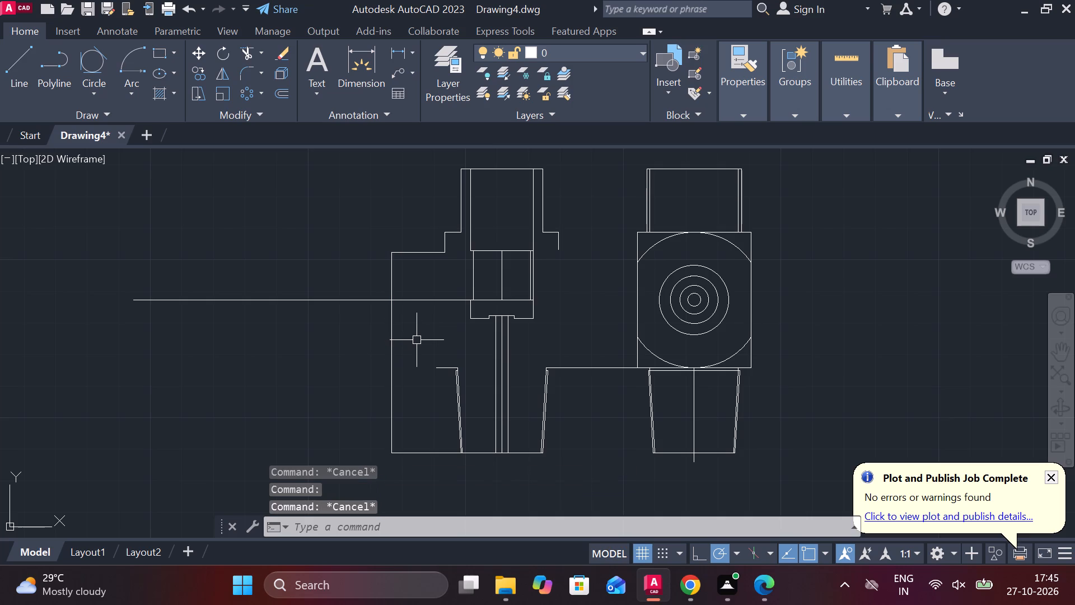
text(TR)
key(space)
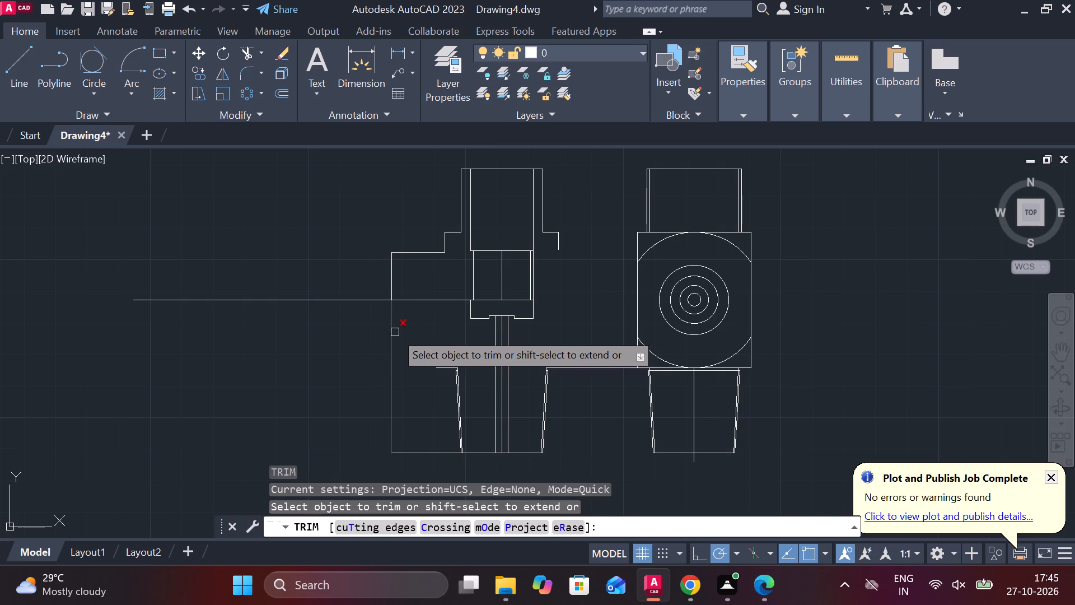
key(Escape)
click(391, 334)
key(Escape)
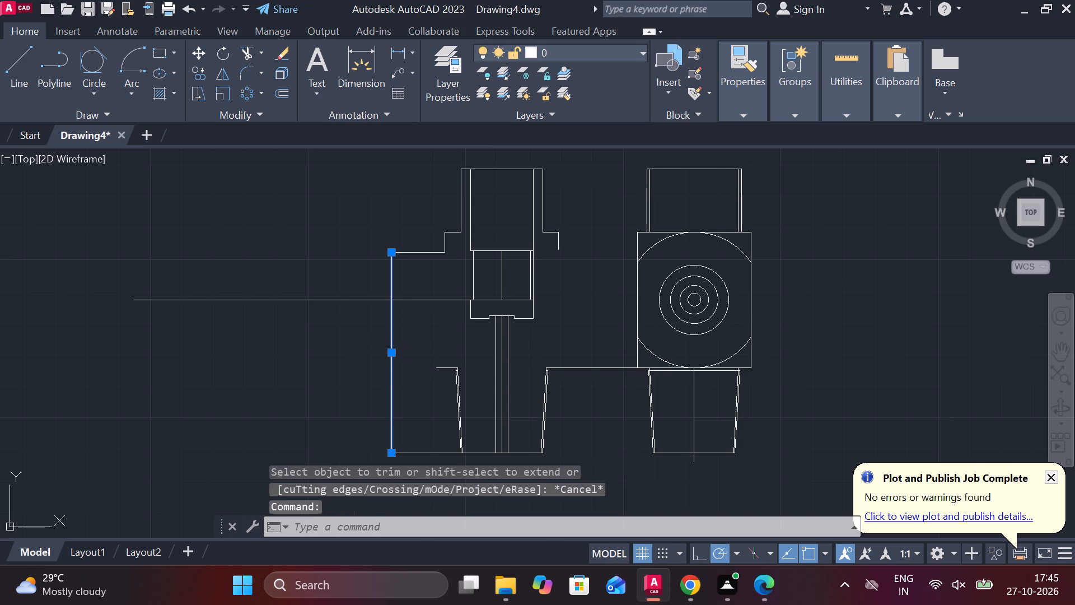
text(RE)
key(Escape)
Trim the part of the left vertical line below the long horizontal line.
text(TR)
key(space)
drag(429, 346, 318, 337)
key(Escape)
Draw a line 15 down from the left vertical's lower end, about 17 right in line with the shoulder, and down past the short horizontal line.
key(l)
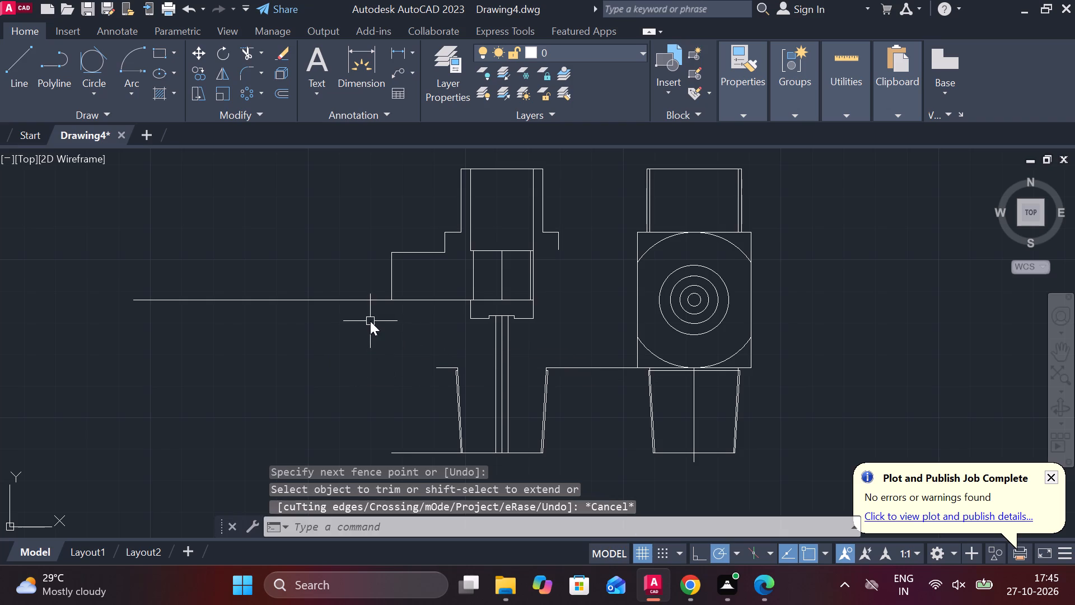
key(Return)
click(389, 305)
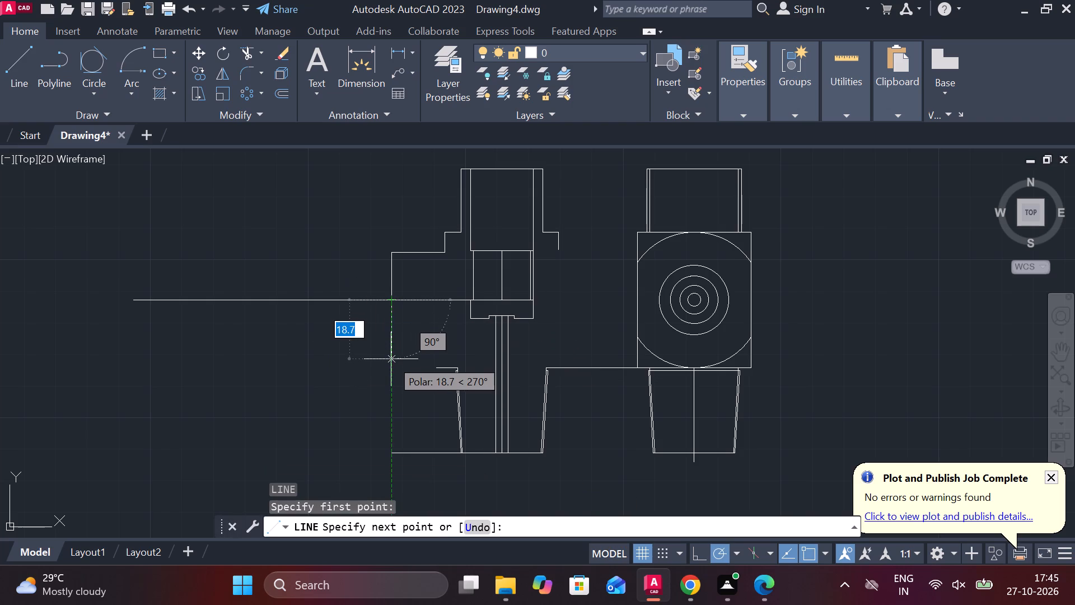
text(15)
key(space)
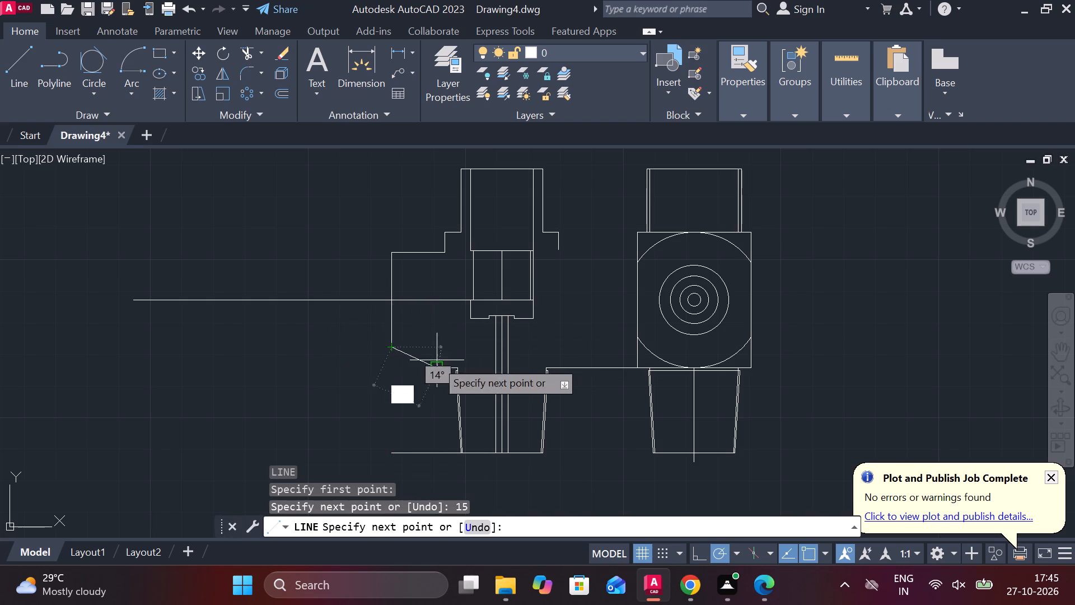
scroll(405, 361, up, 2)
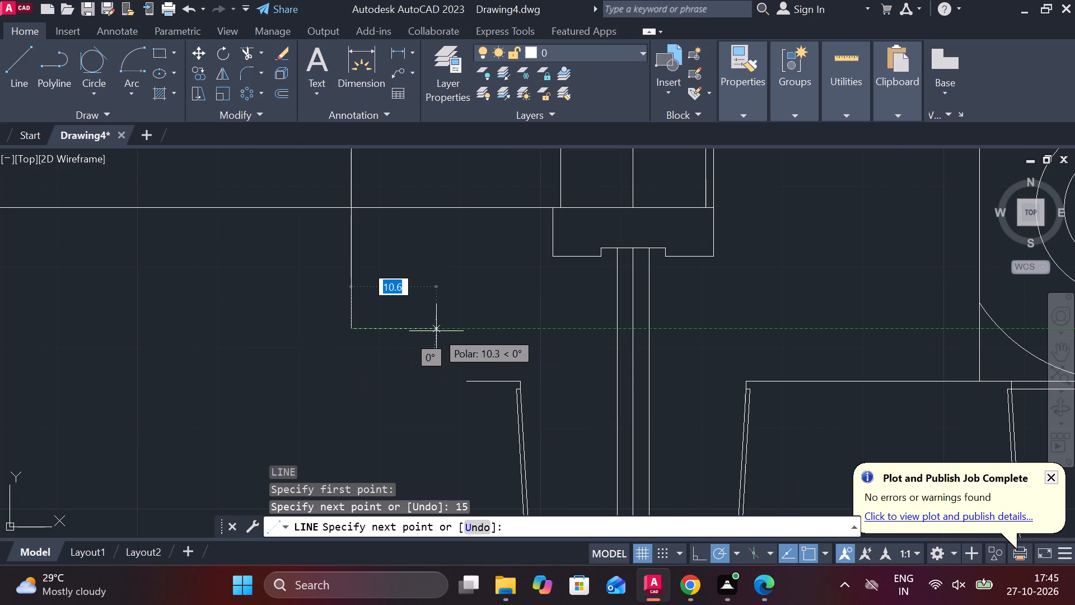
scroll(450, 317, down, 1)
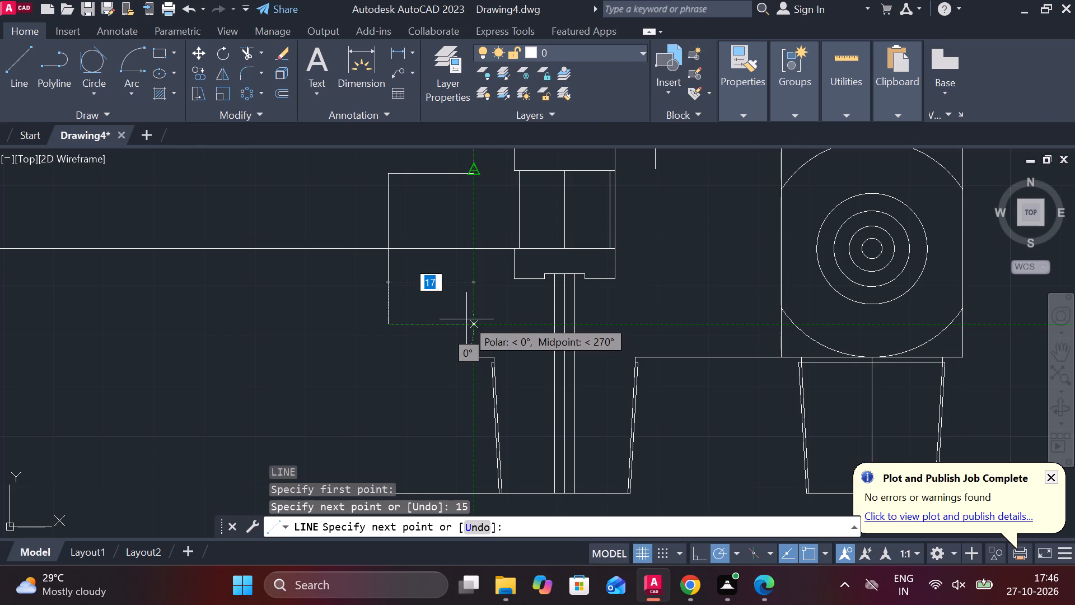
scroll(466, 319, up, 1)
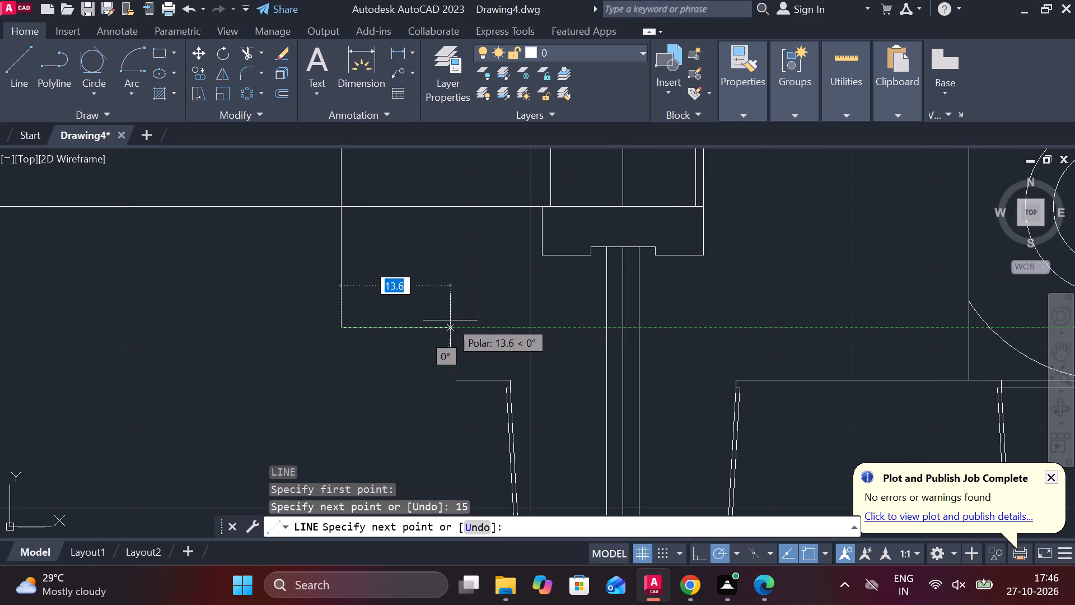
scroll(450, 320, up, 1)
scroll(450, 320, down, 3)
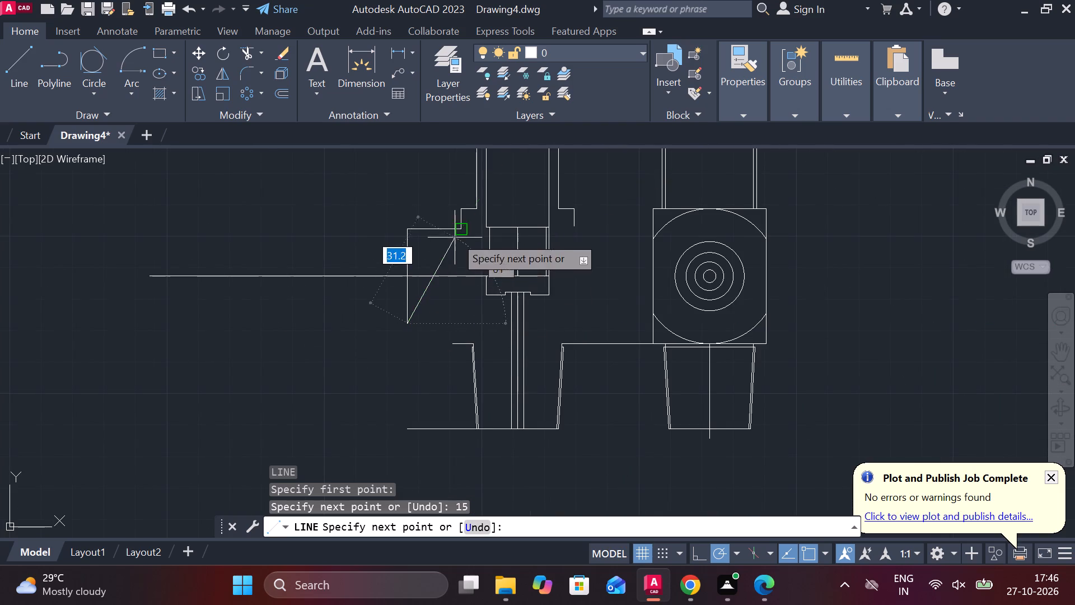
click(454, 323)
scroll(454, 332, up, 3)
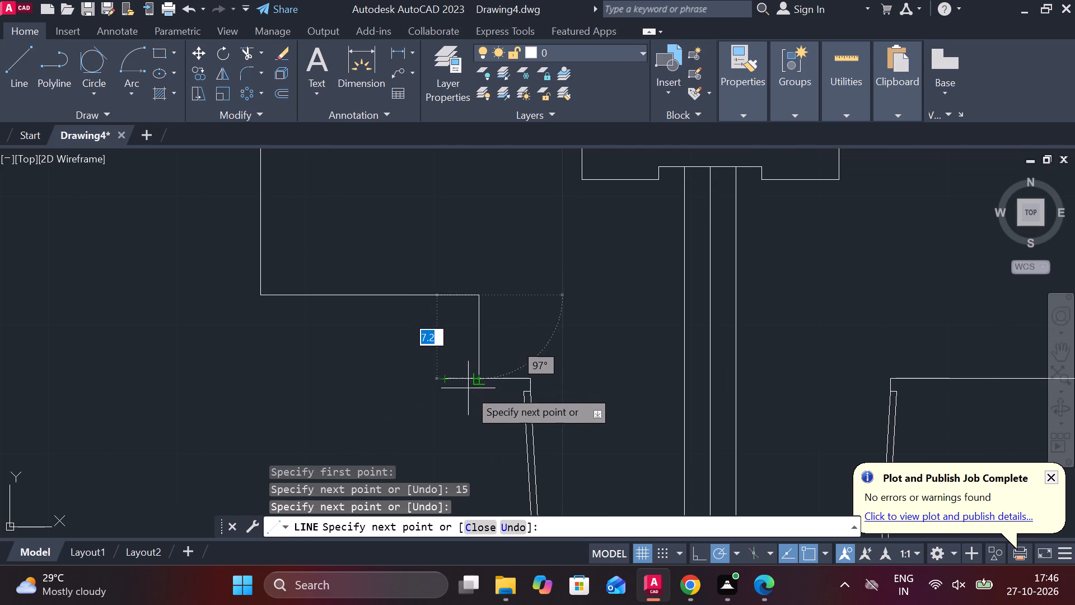
click(475, 407)
key(Escape)
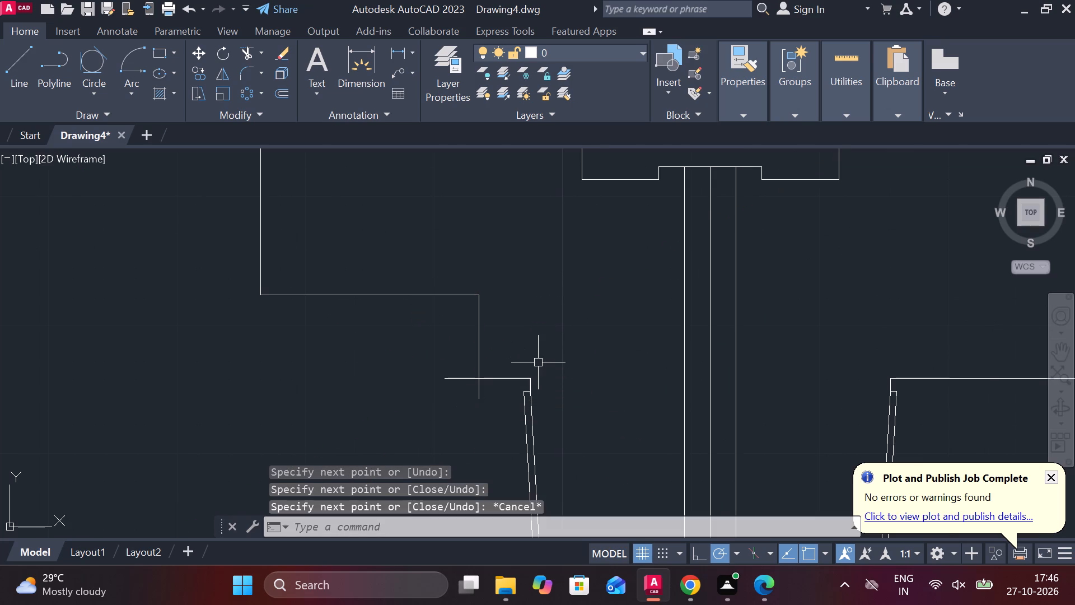
Trim the horizontal and vertical line ends overhanging the lower-left corner between the shoulder and the tapered section.
text(TR)
key(space)
click(459, 379)
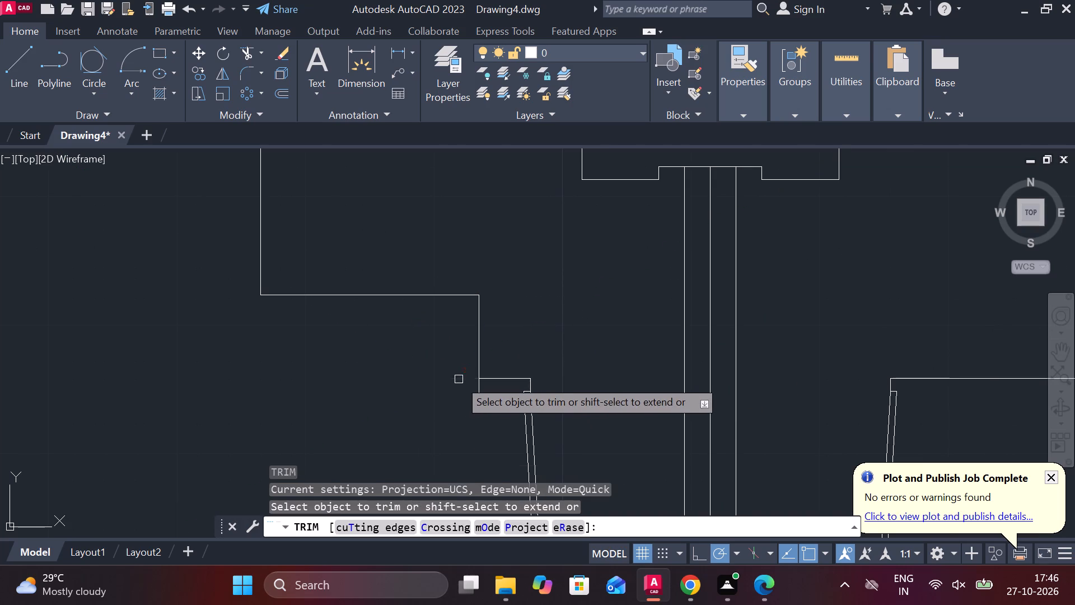
click(484, 389)
click(475, 392)
scroll(471, 392, down, 2)
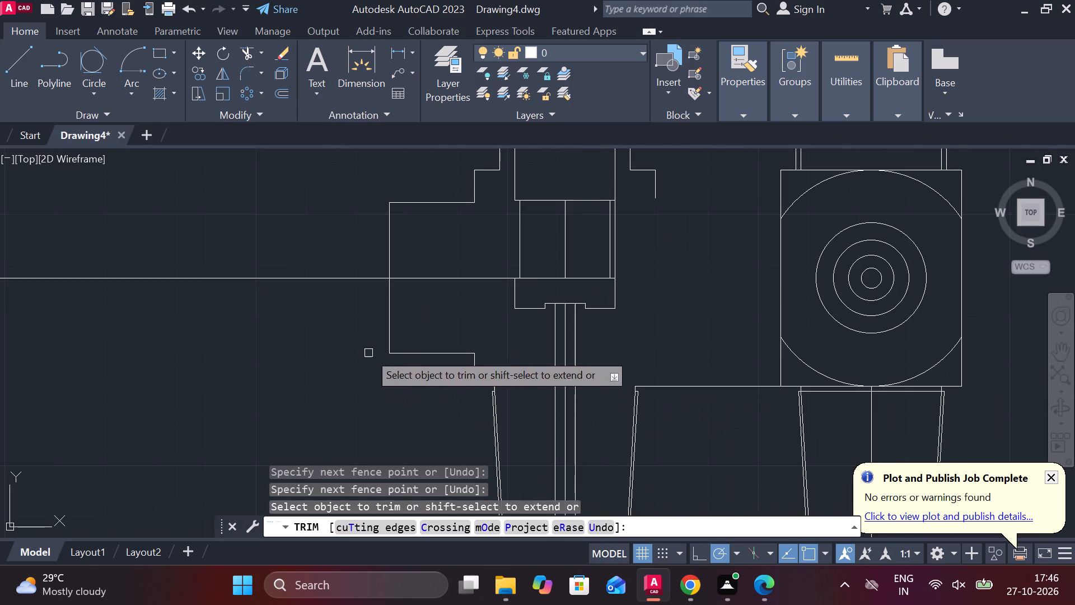
key(Escape)
middle_drag(564, 399, 517, 379)
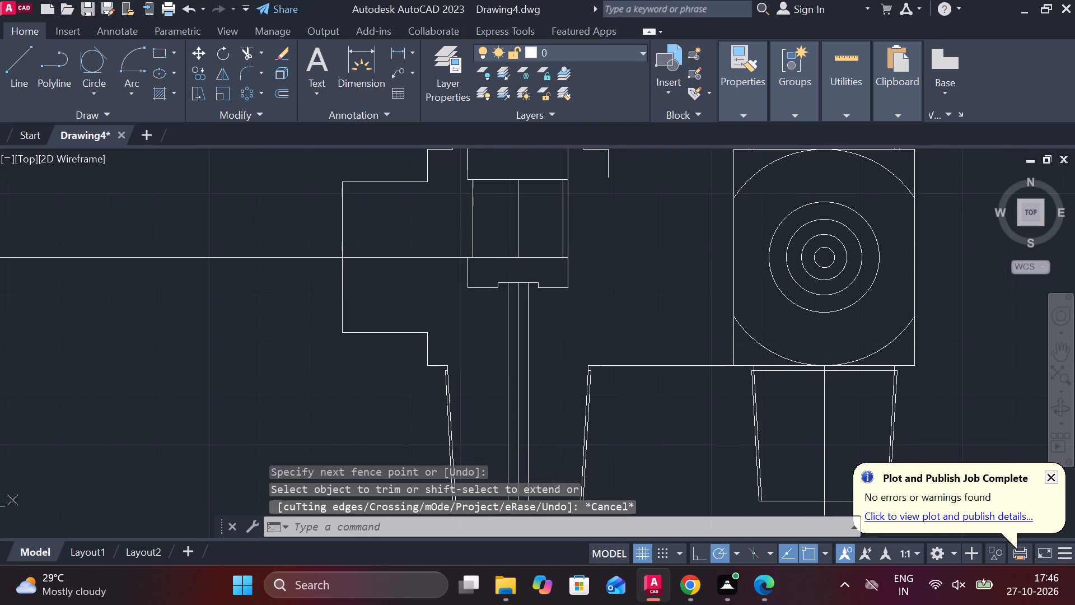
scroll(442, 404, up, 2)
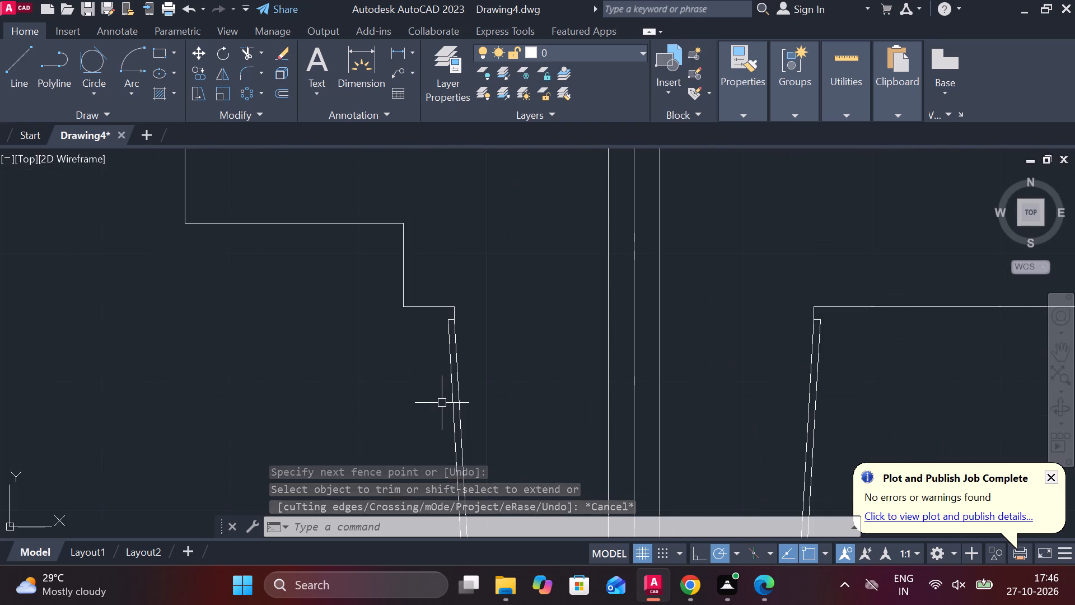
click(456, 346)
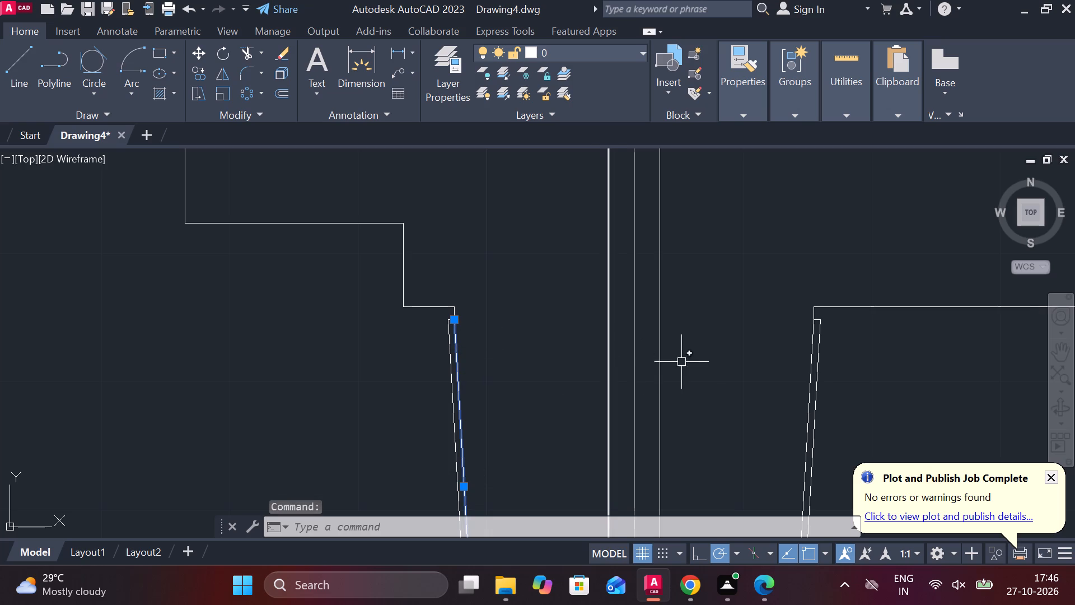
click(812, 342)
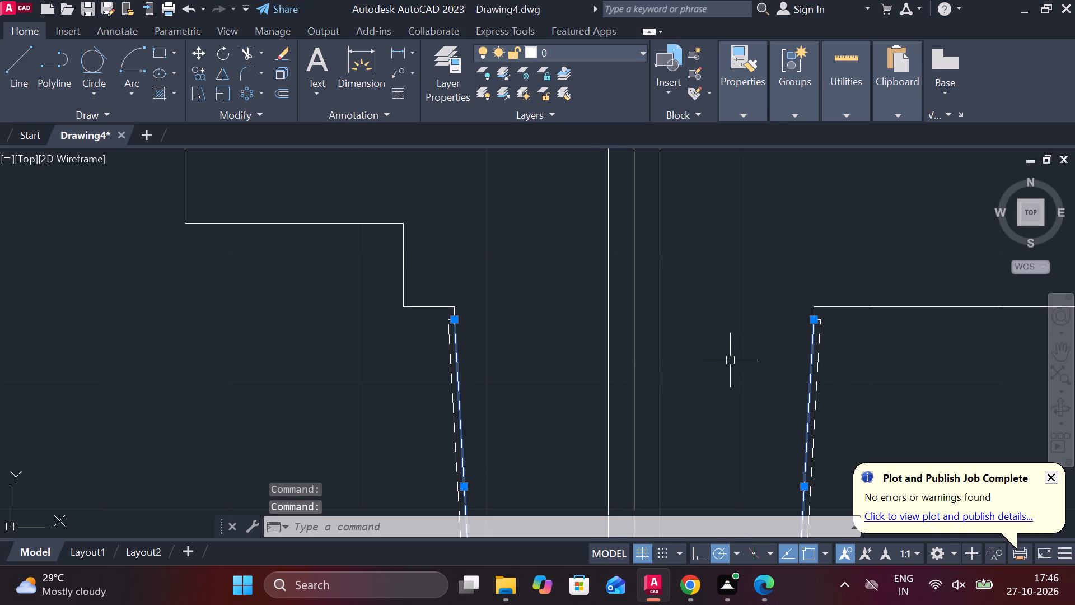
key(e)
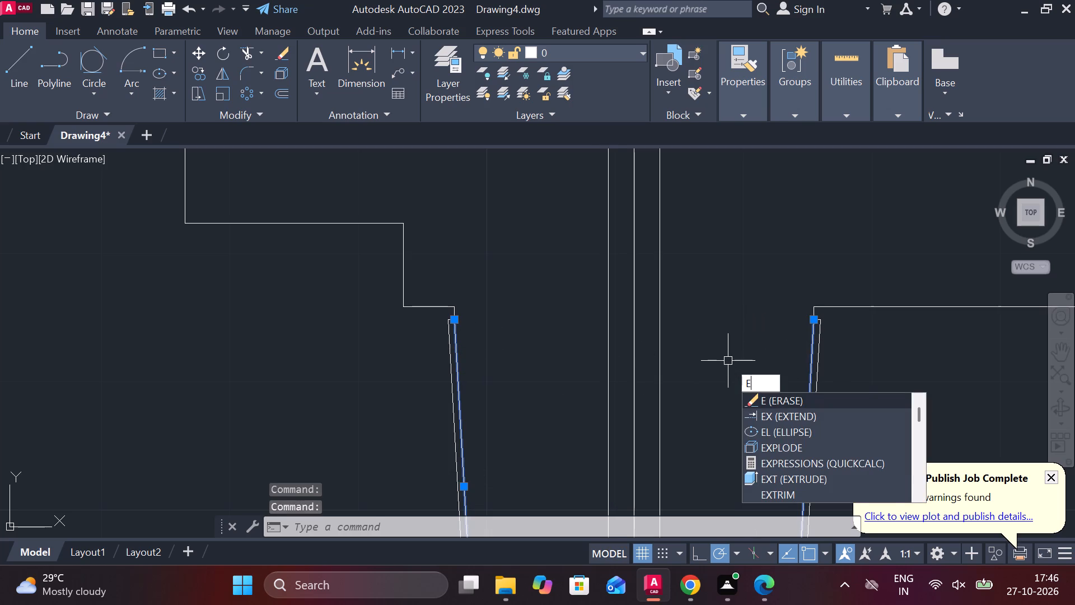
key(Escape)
Trim the part of the bottom horizontal line projecting to the left of the tapered section.
scroll(756, 319, down, 2)
middle_drag(734, 328, 648, 293)
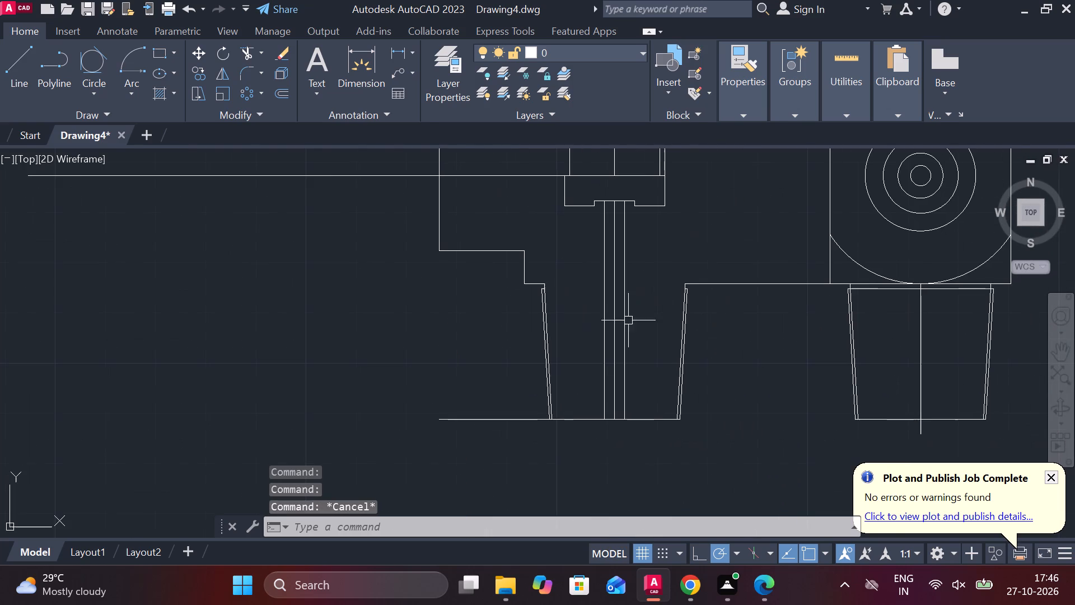
key(t)
key(r)
key(space)
drag(476, 362, 515, 445)
click(594, 423)
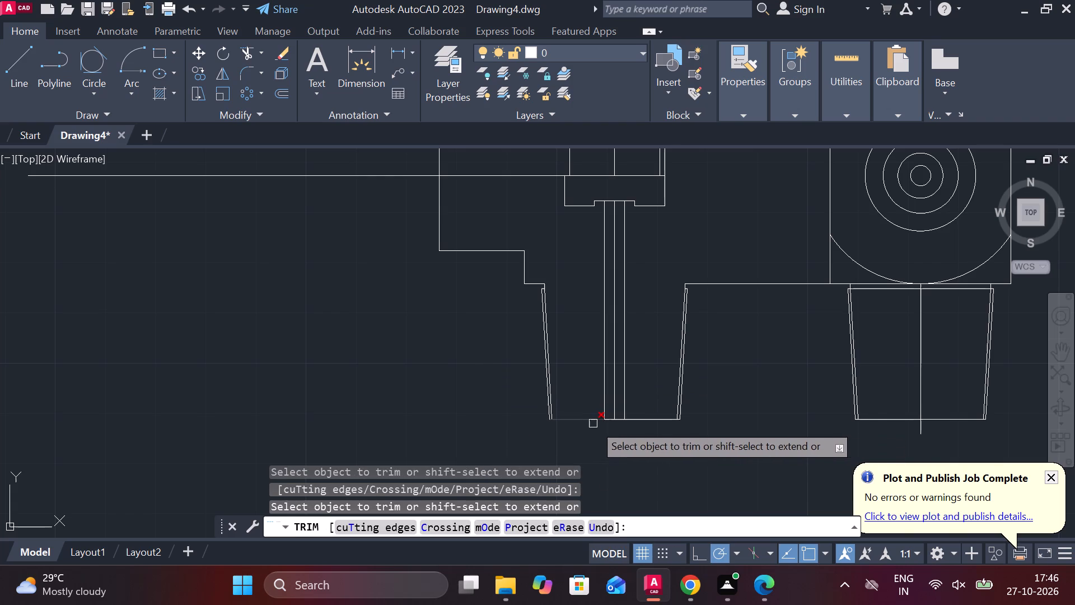
scroll(685, 429, down, 2)
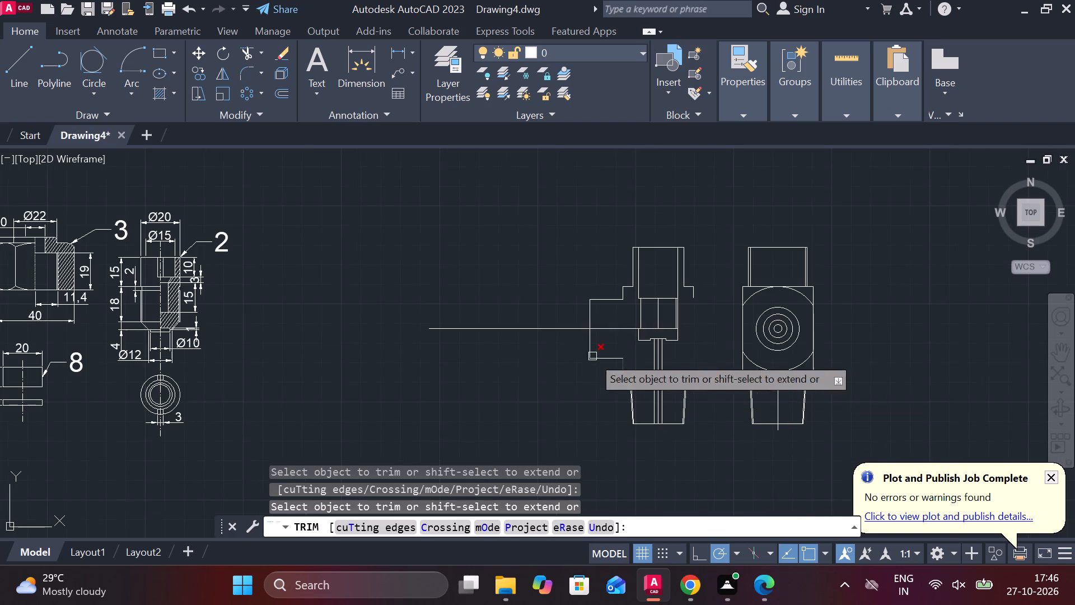
scroll(543, 299, up, 1)
middle_drag(543, 299, 468, 285)
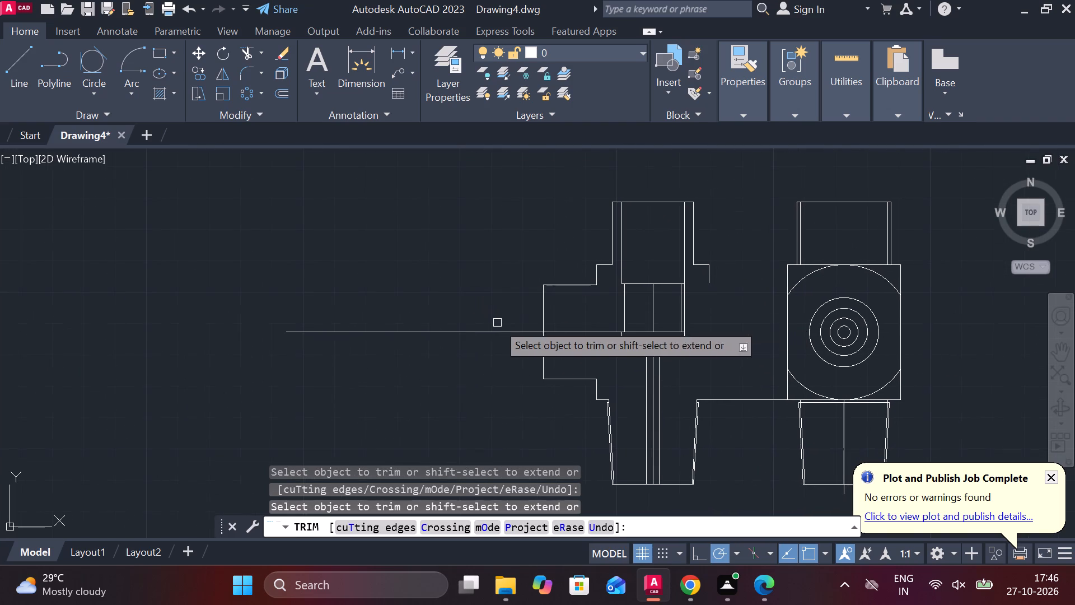
key(Escape)
Draw a notch from the left vertical edge, starting 11 above the horizontal axis: 3 right, 3.5 down and 3 back left.
scroll(555, 291, up, 2)
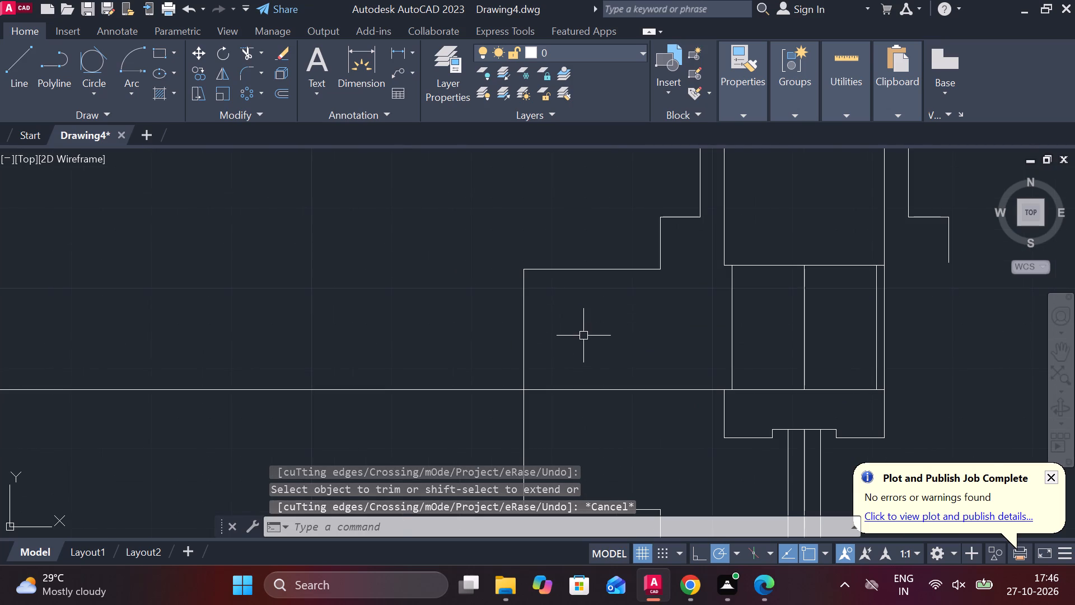
key(l)
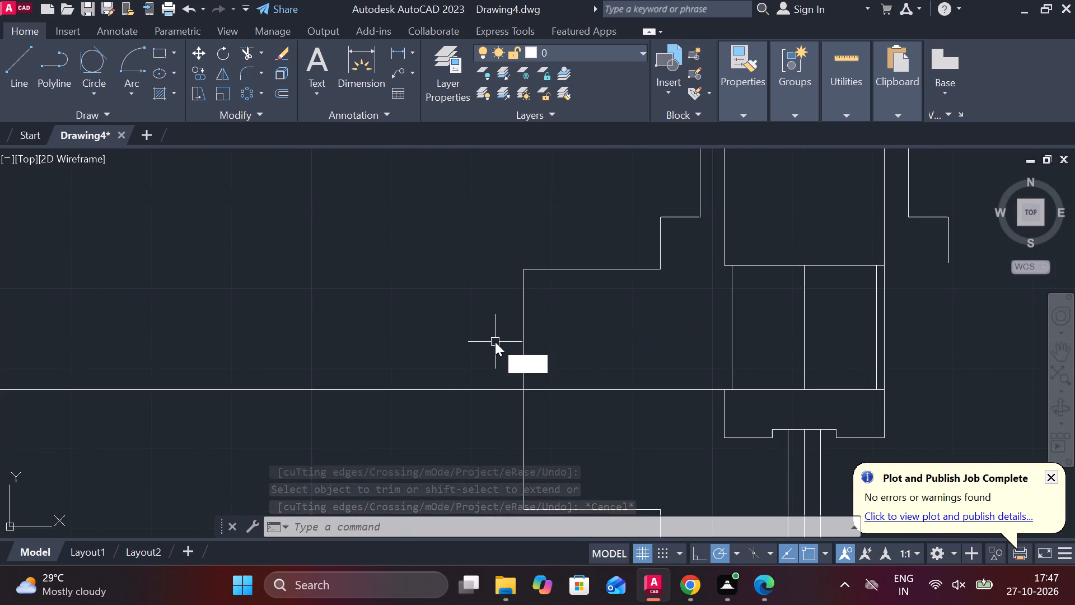
key(Return)
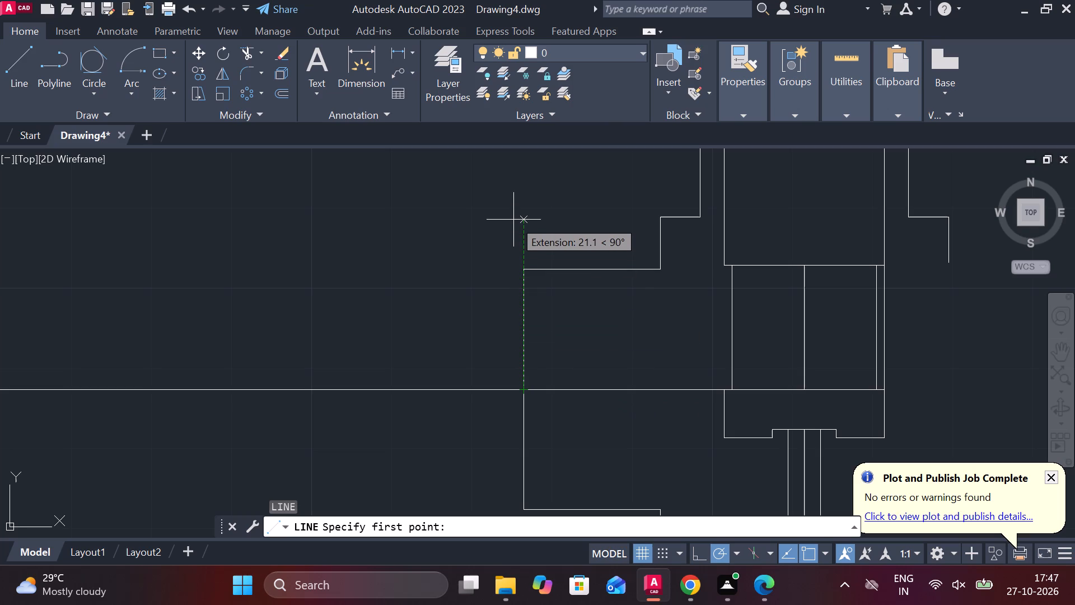
text(11)
key(space)
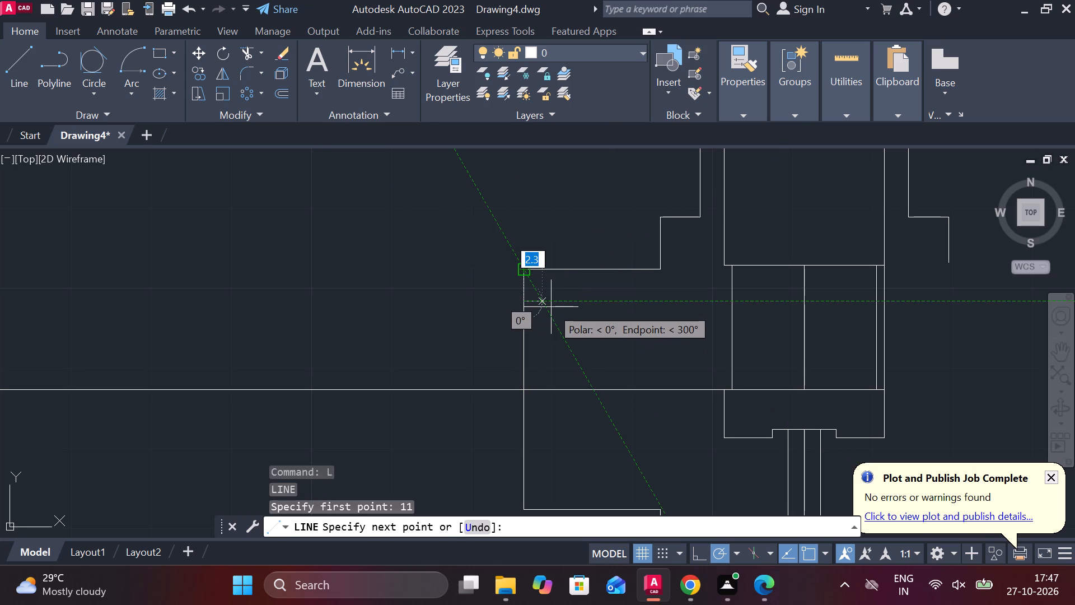
scroll(533, 285, up, 2)
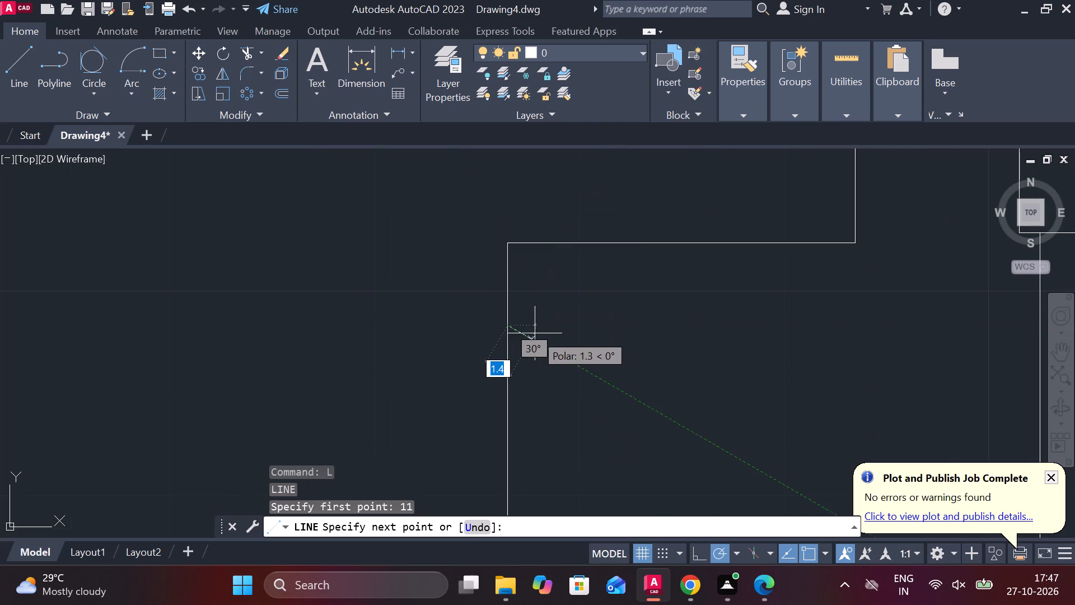
text(3)
key(space)
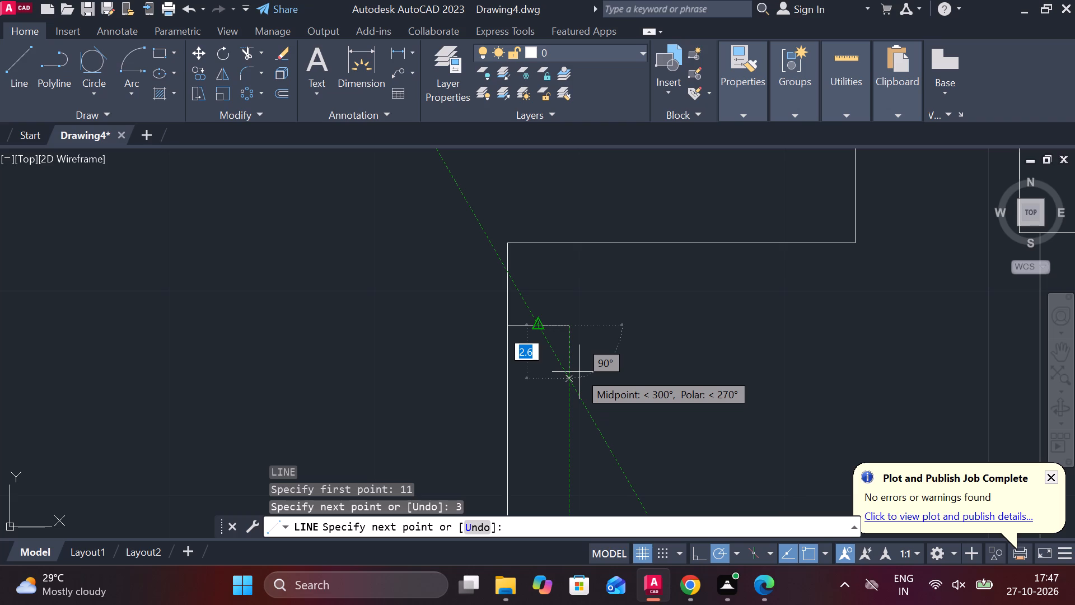
key(3)
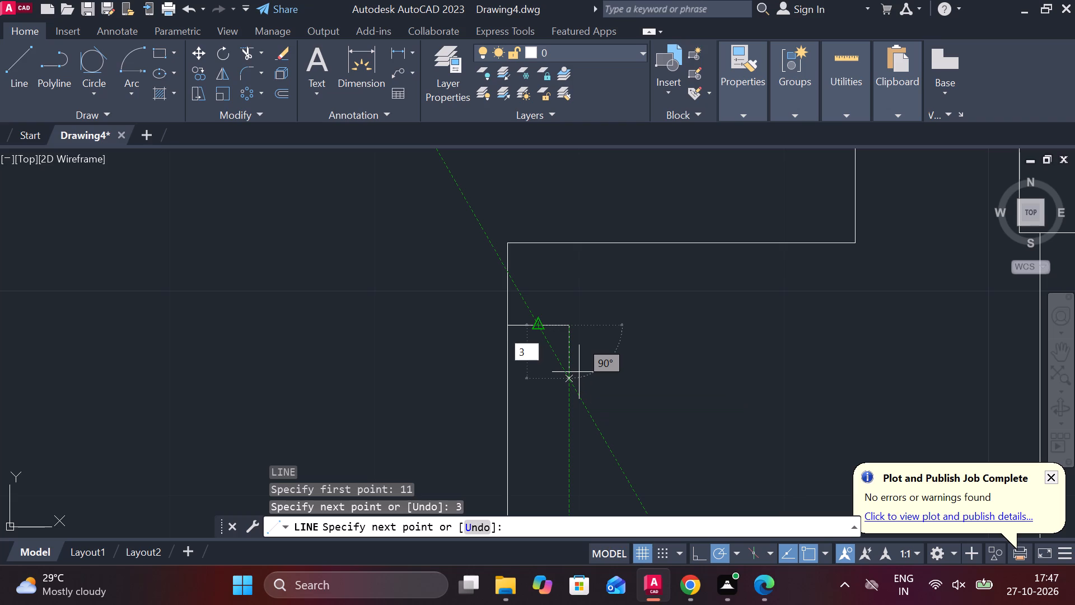
key(period)
text(5)
key(space)
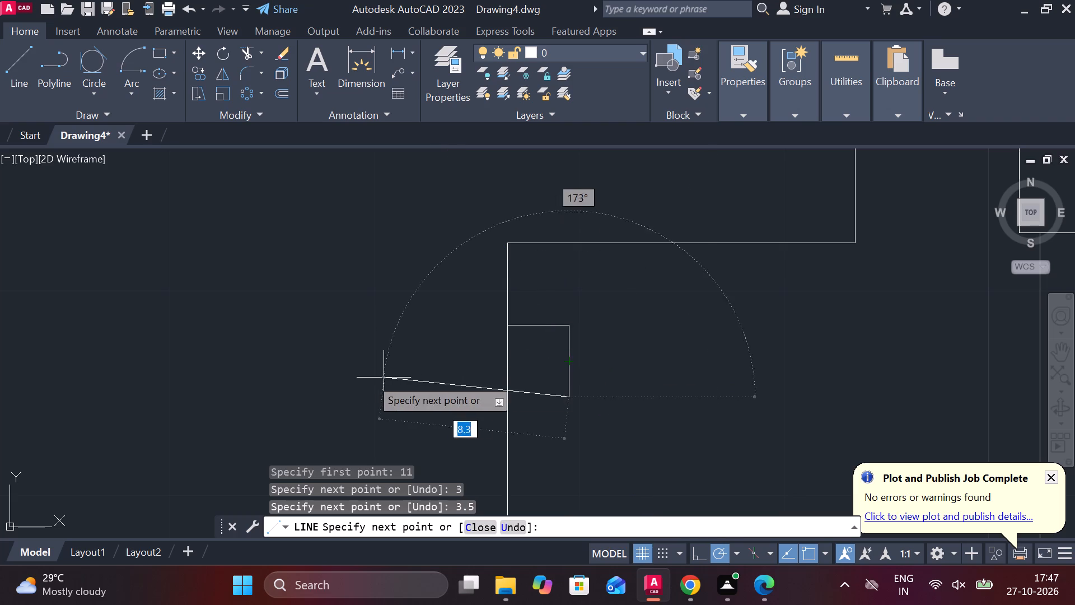
middle_drag(367, 378, 372, 298)
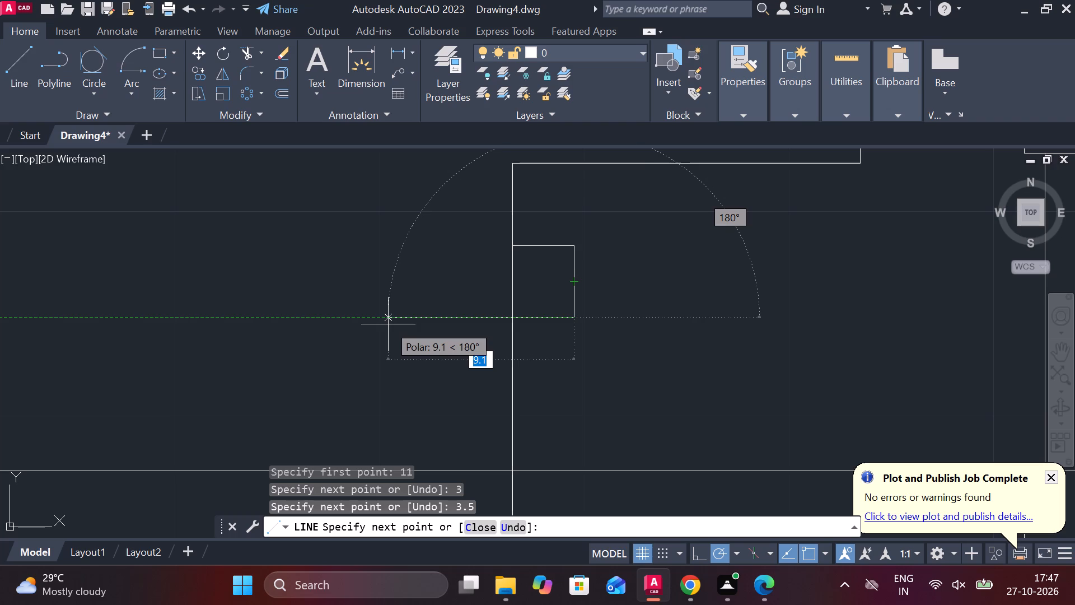
text(3)
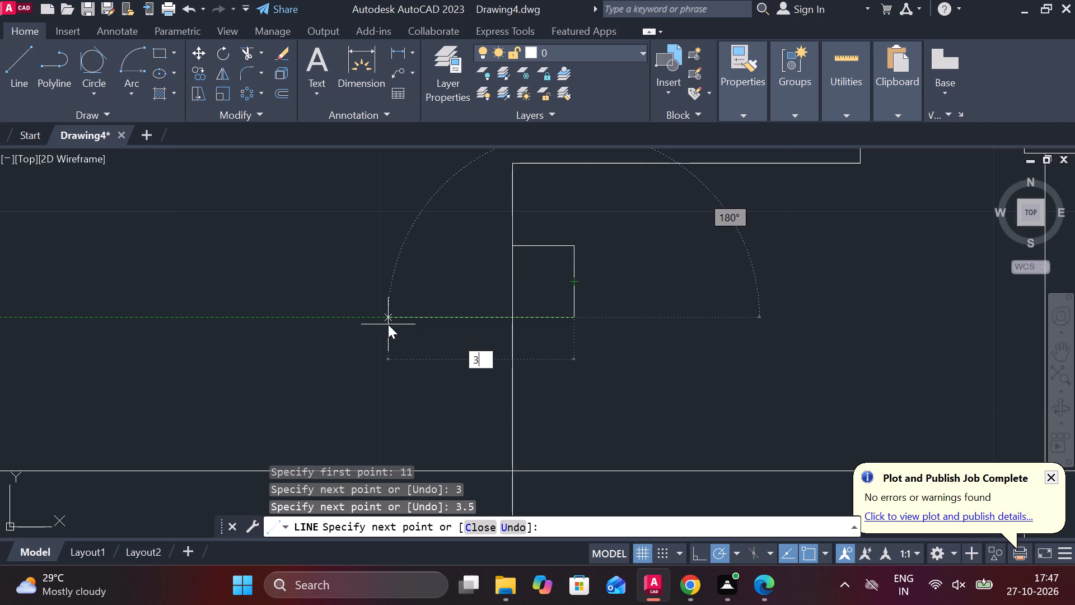
key(space)
middle_drag(451, 348, 413, 308)
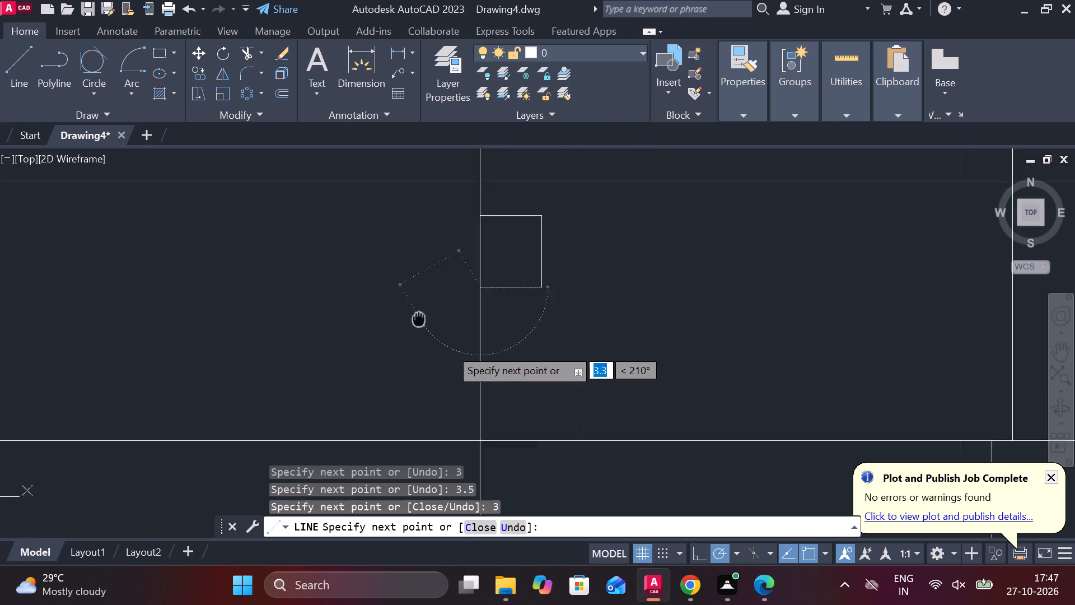
middle_drag(413, 308, 412, 290)
key(Escape)
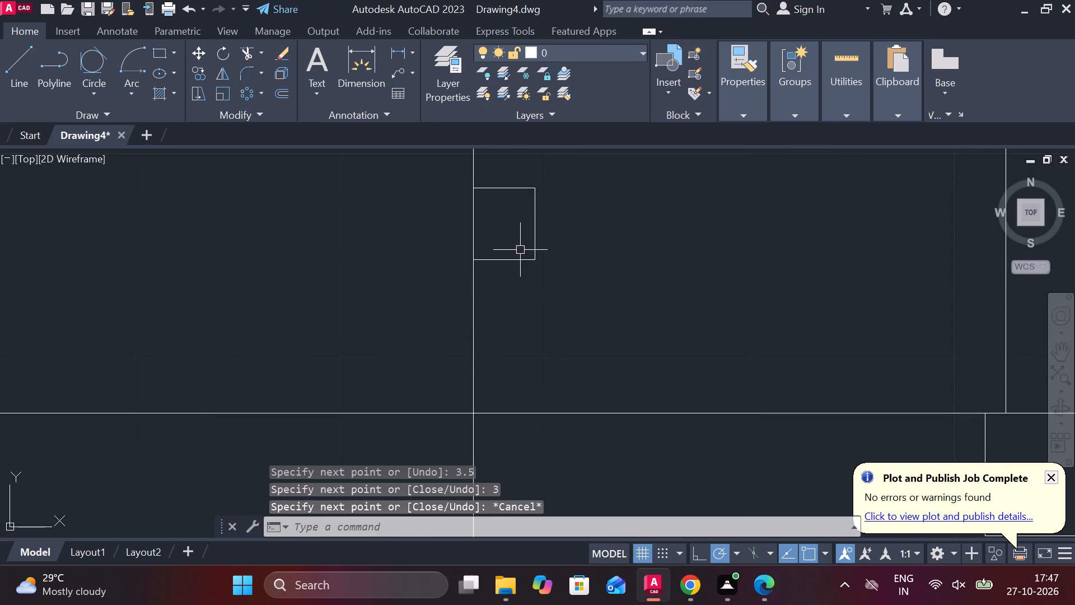
Mirror the three notch lines about the horizontal axis, keeping the source lines.
click(520, 264)
click(536, 234)
click(534, 196)
click(501, 191)
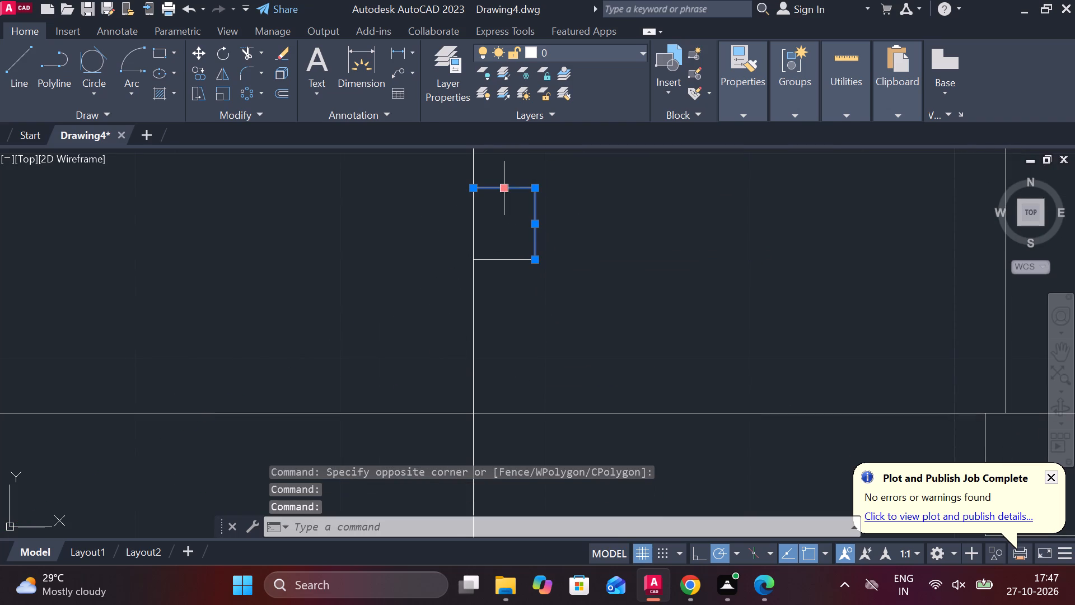
click(512, 258)
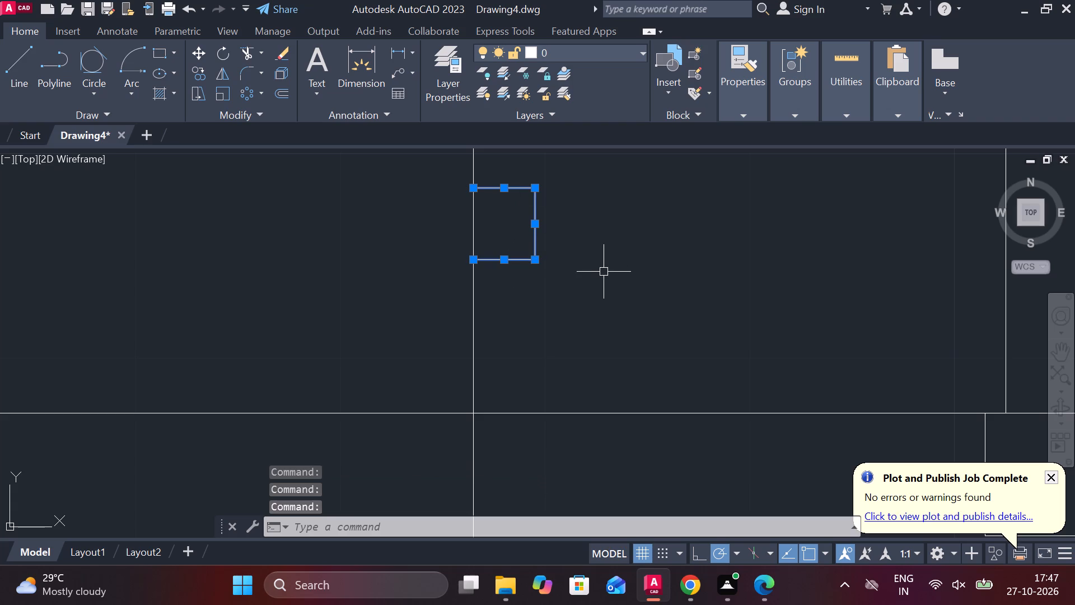
text(MI)
key(Return)
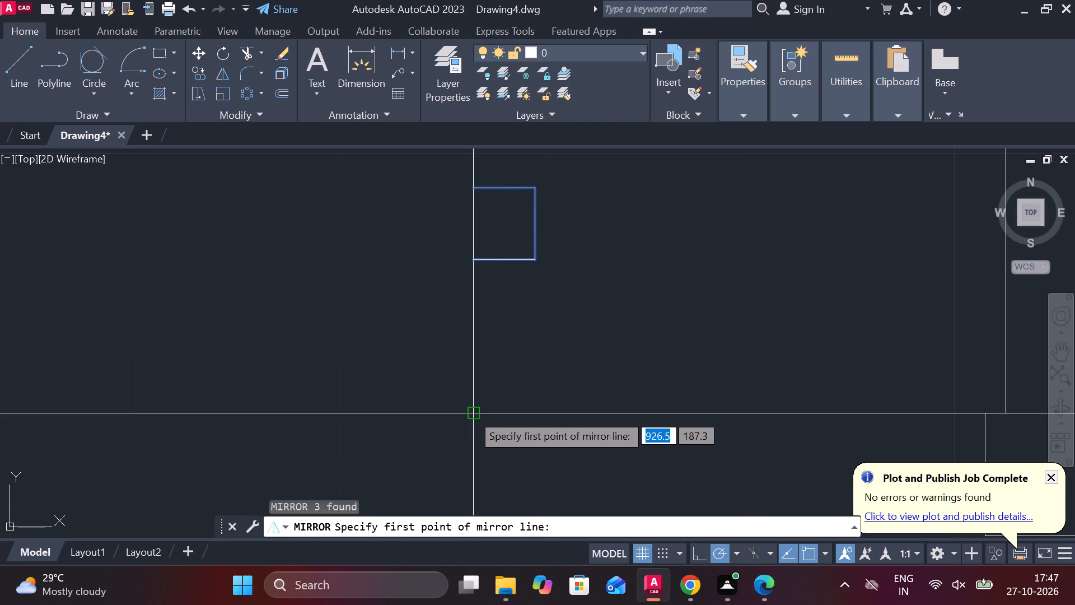
click(470, 413)
scroll(469, 406, down, 2)
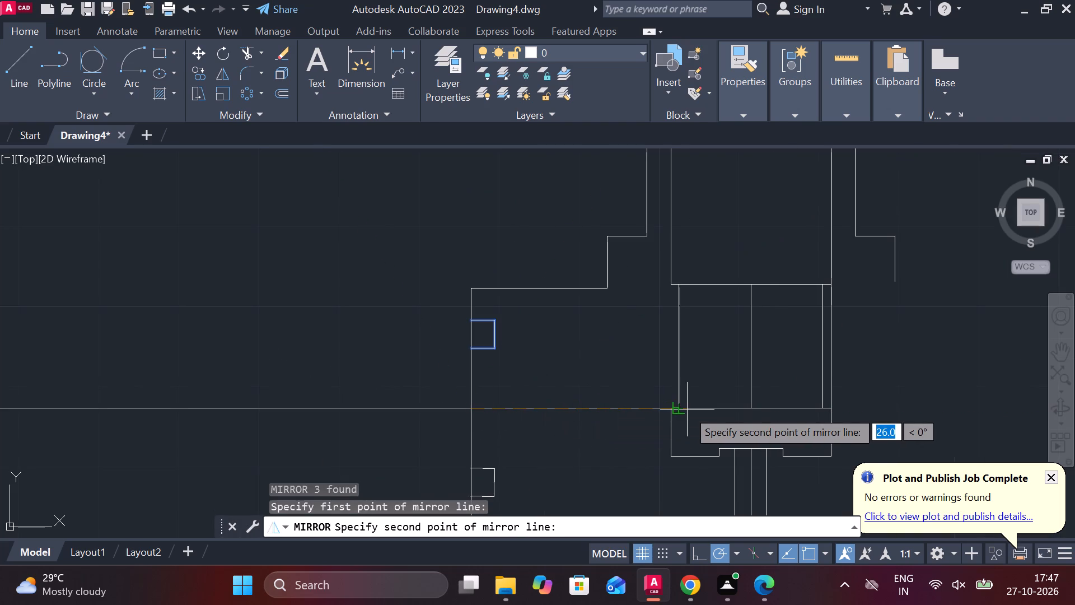
click(754, 409)
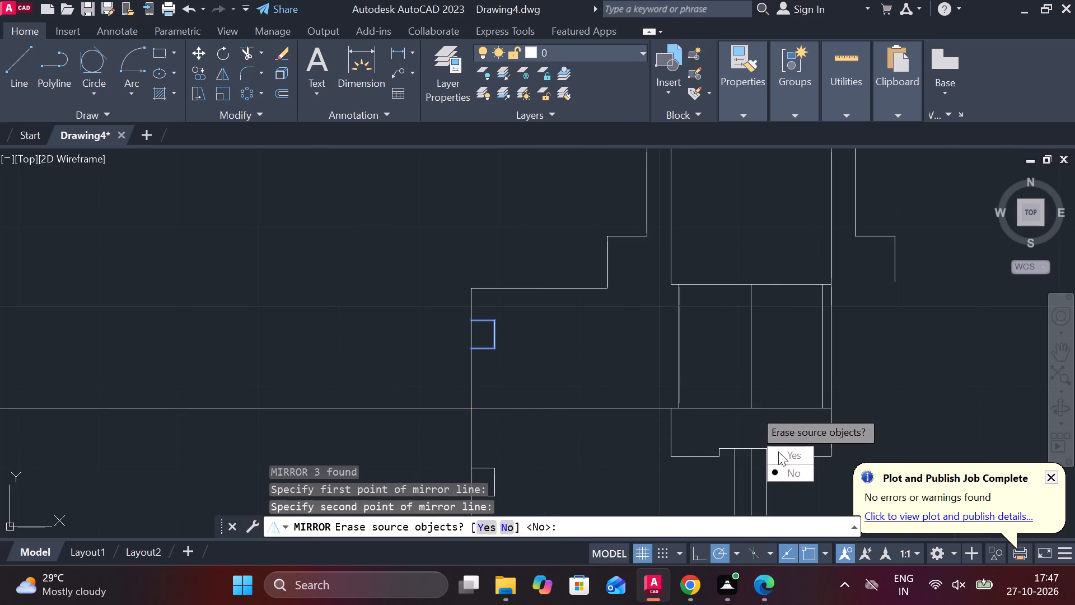
drag(786, 471, 754, 409)
middle_drag(582, 376, 547, 309)
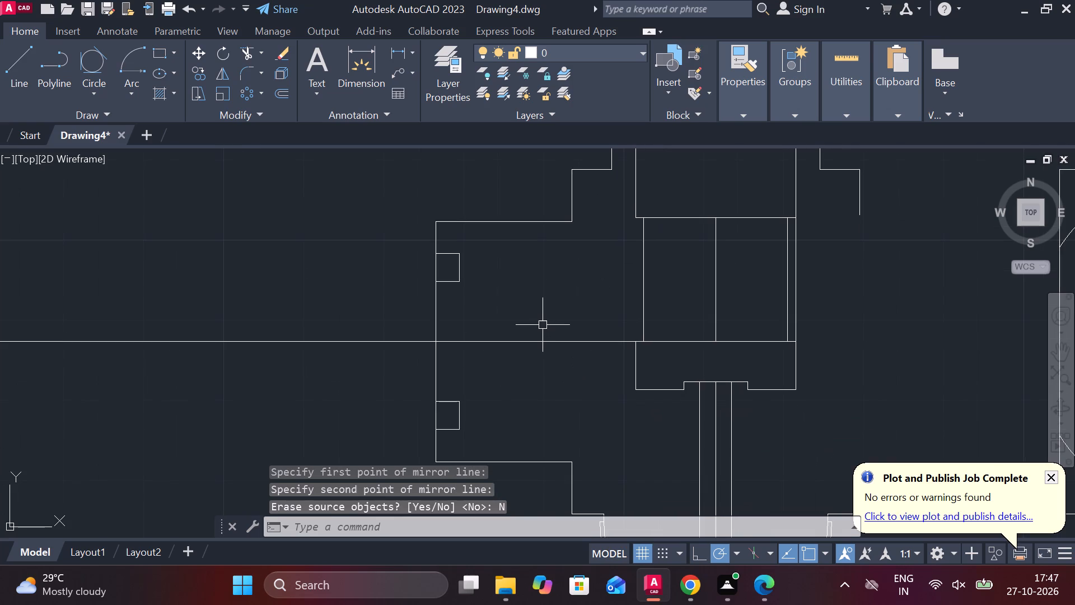
Draw a recess from the left vertical edge, starting 4.5 above the horizontal axis: 4 right, 9 down and 4 back left.
scroll(372, 333, up, 1)
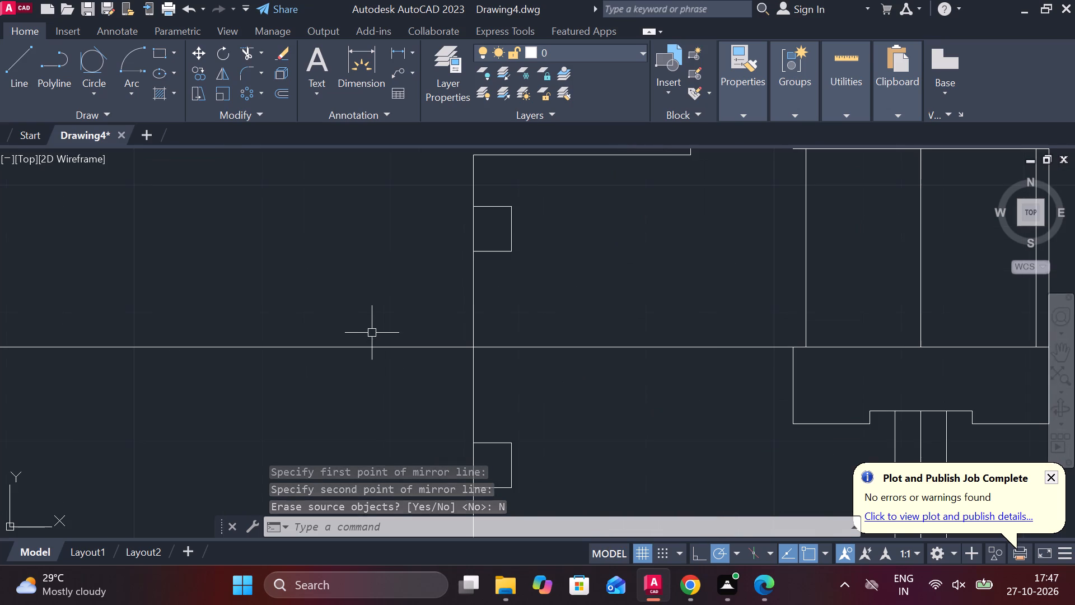
key(l)
key(Return)
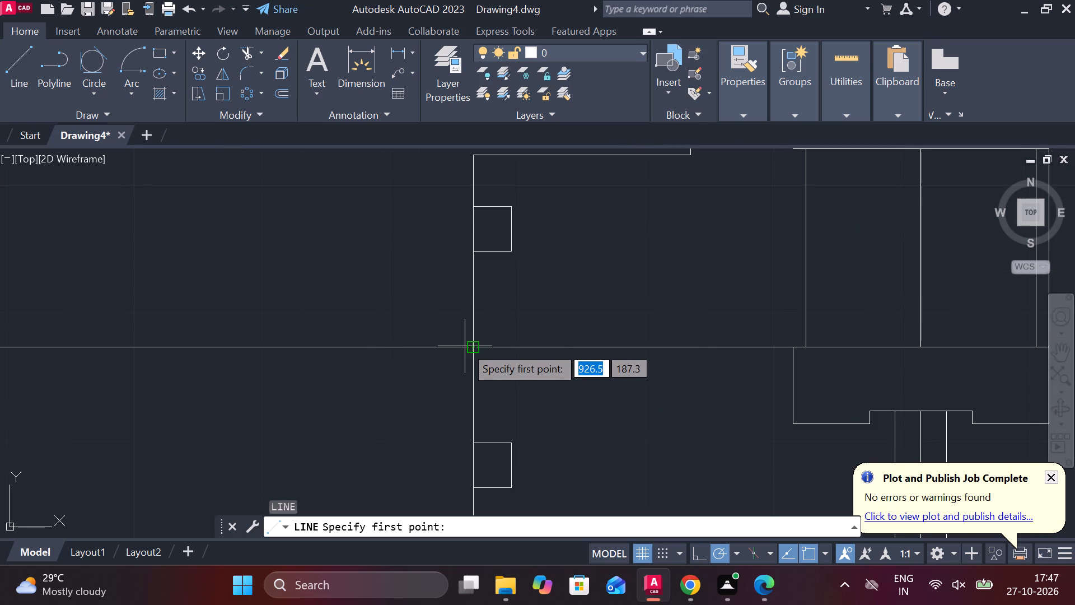
scroll(474, 346, down, 1)
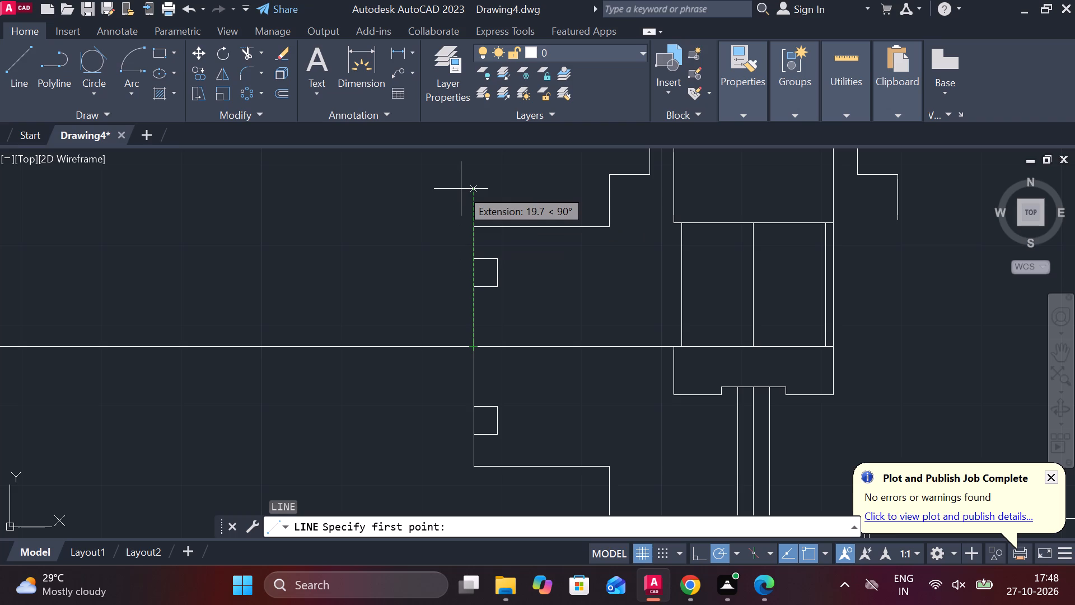
text(4.5)
key(space)
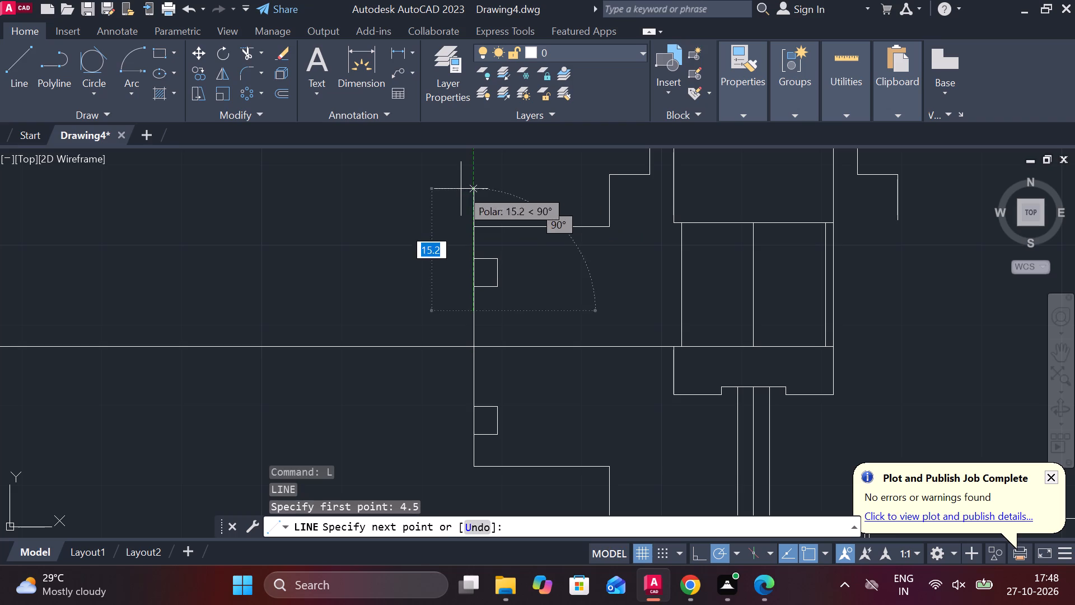
text(4)
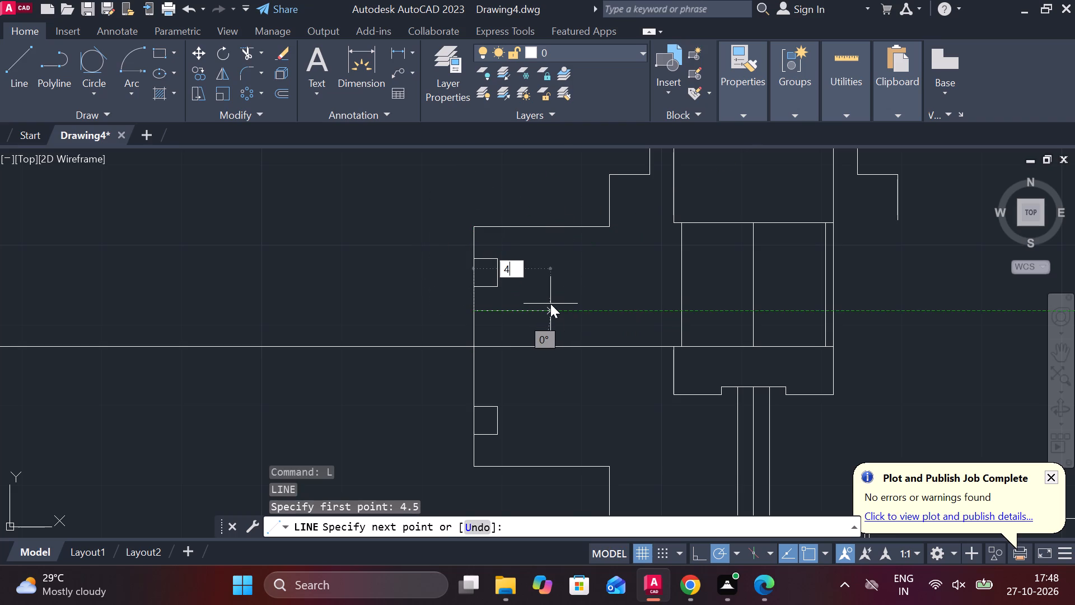
key(space)
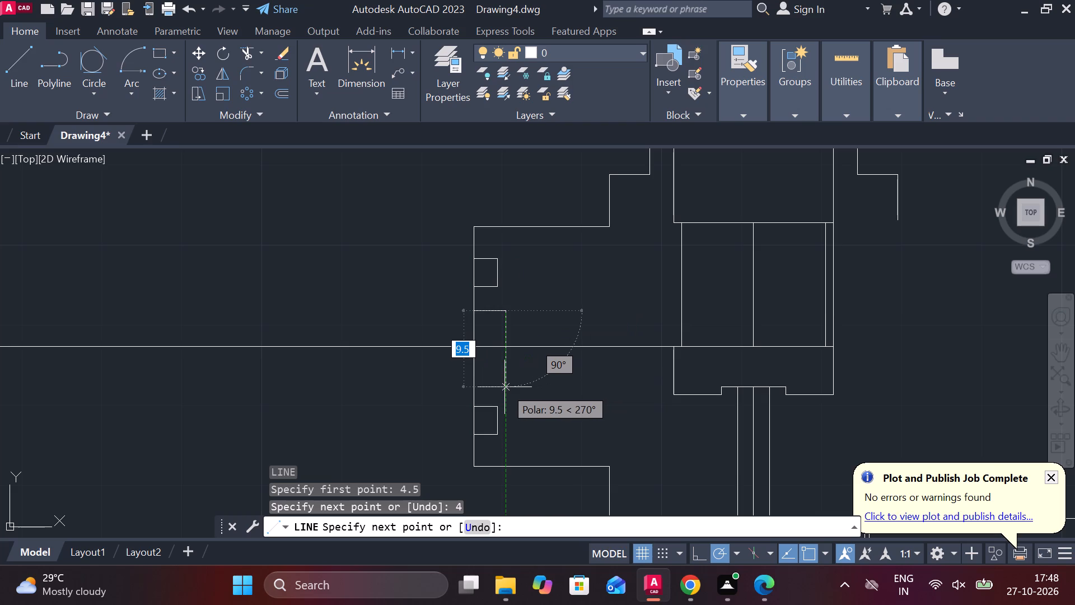
key(9)
key(Return)
scroll(466, 385, up, 2)
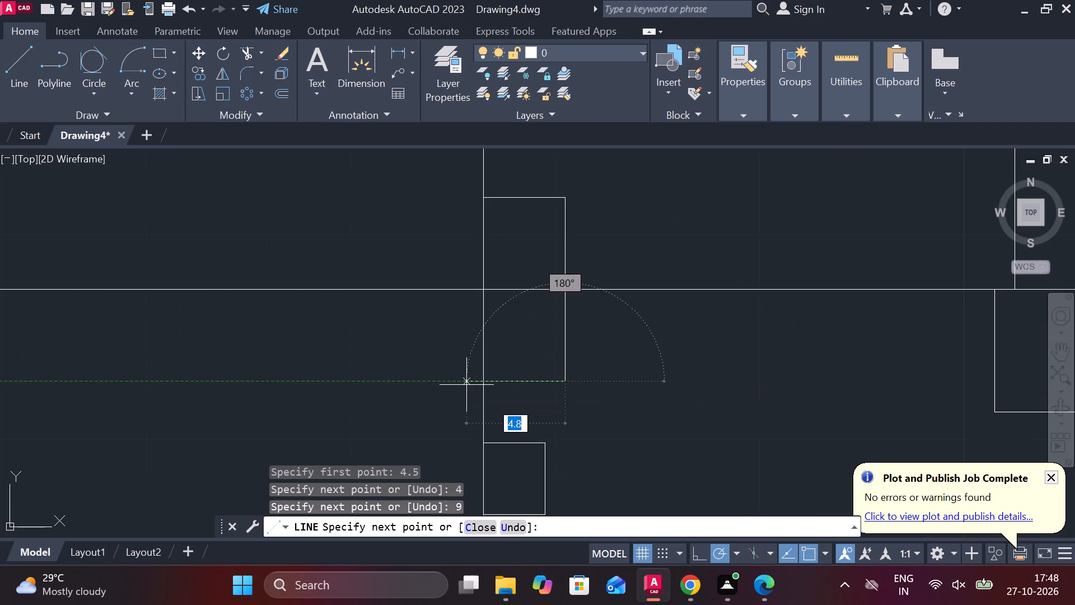
text(4)
key(space)
scroll(596, 351, down, 2)
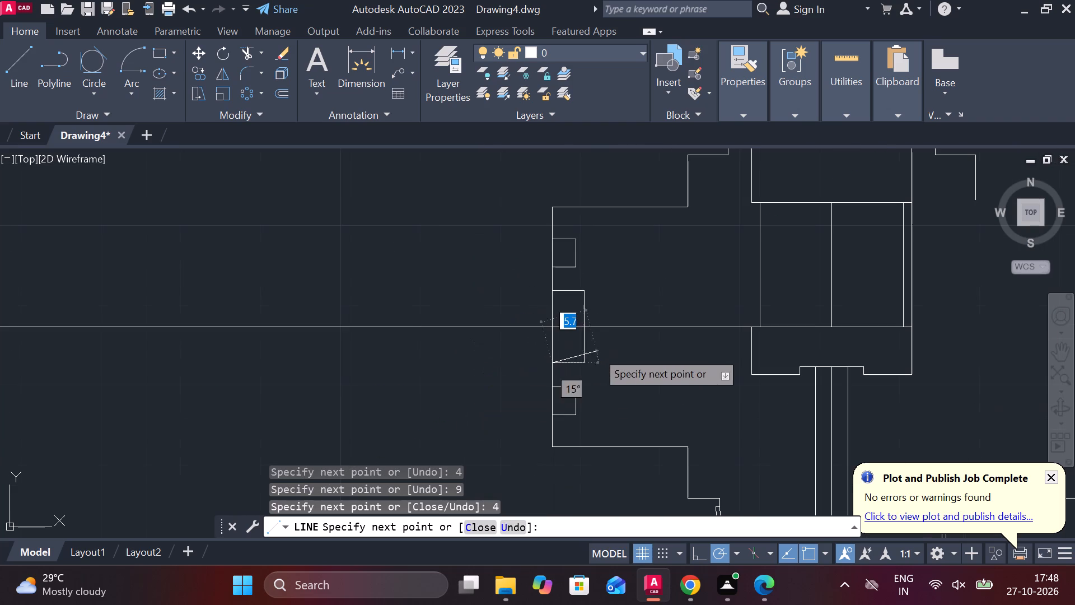
key(Escape)
Trim the part of the horizontal axis line projecting to the left of the part's left vertical edge.
scroll(597, 368, down, 1)
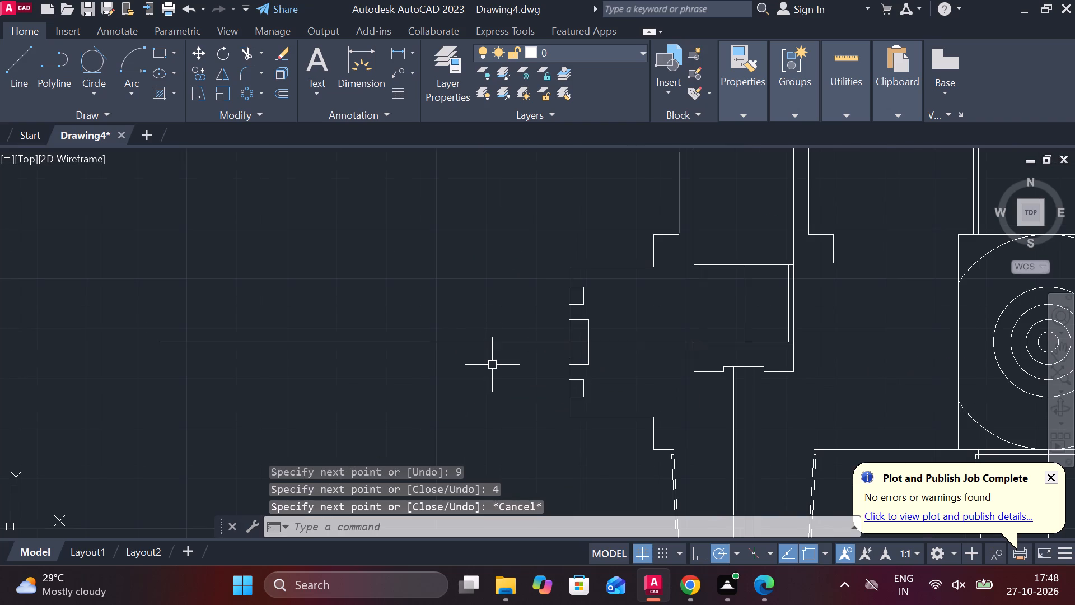
text(TR)
key(space)
drag(469, 281, 418, 450)
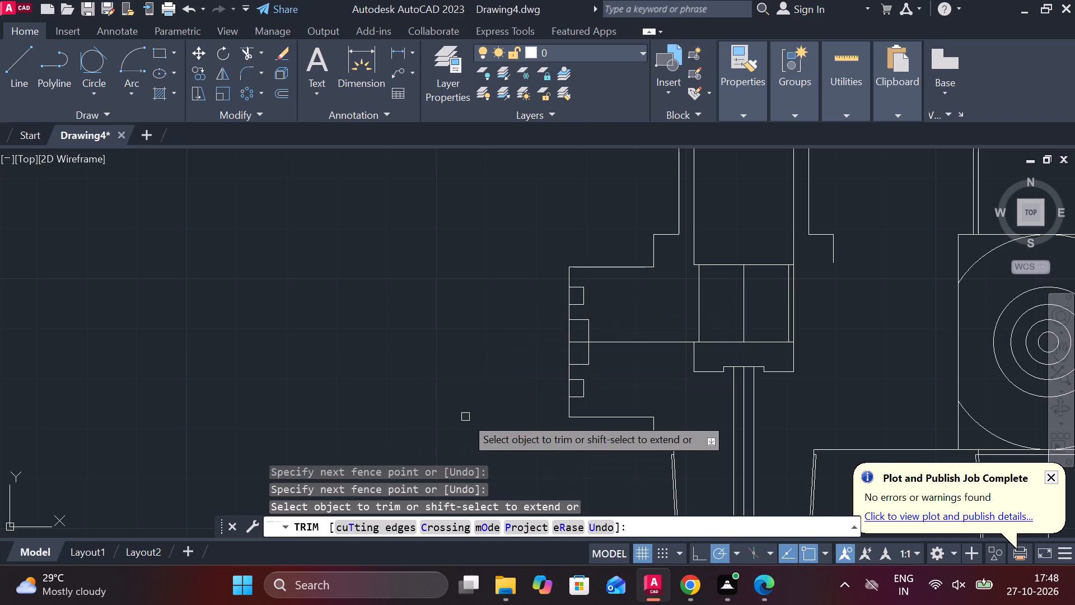
key(Escape)
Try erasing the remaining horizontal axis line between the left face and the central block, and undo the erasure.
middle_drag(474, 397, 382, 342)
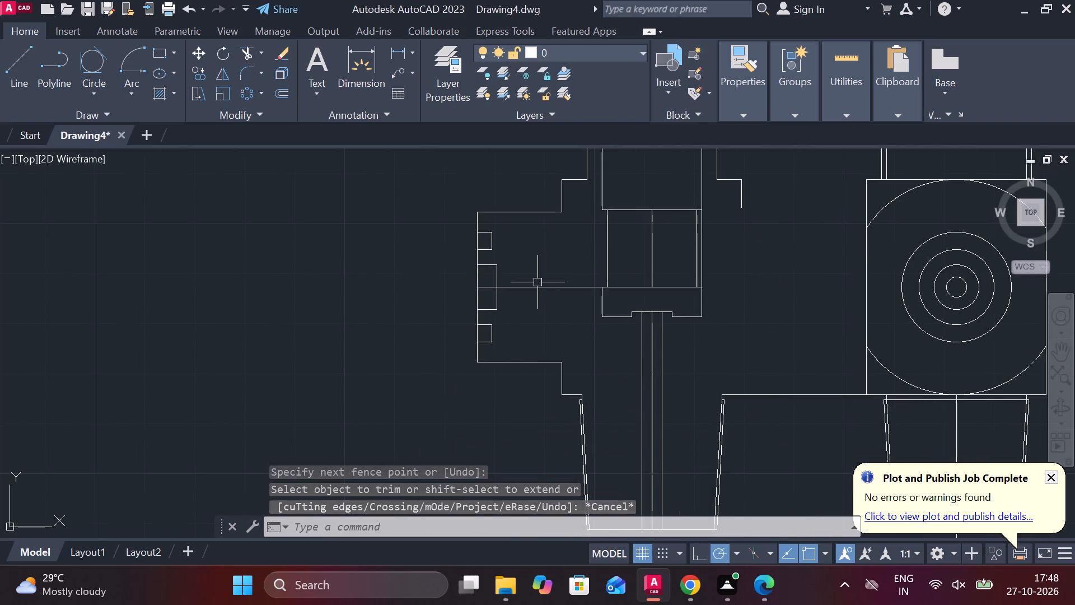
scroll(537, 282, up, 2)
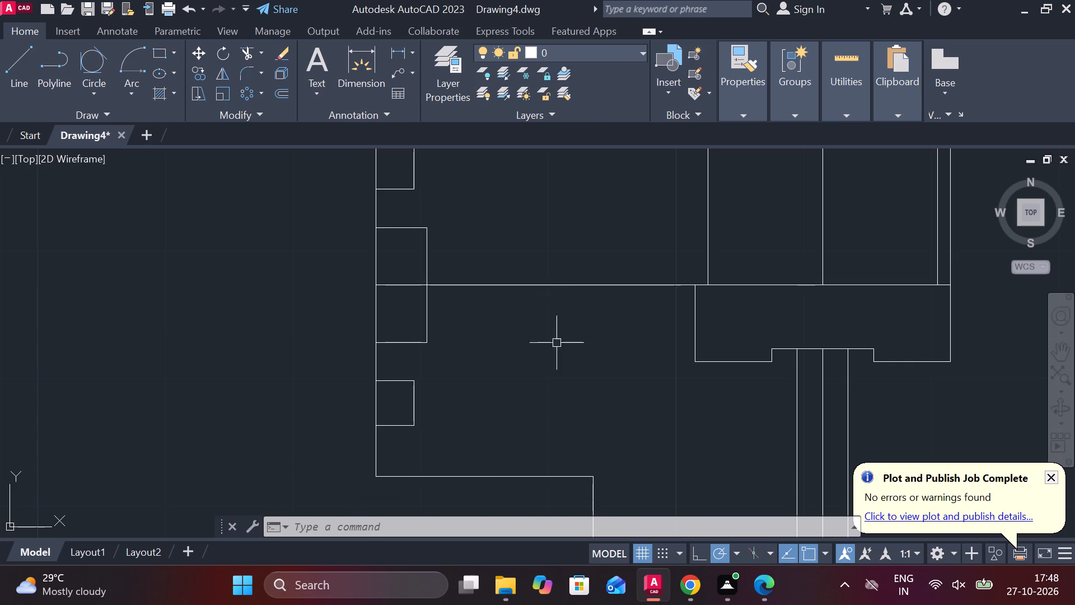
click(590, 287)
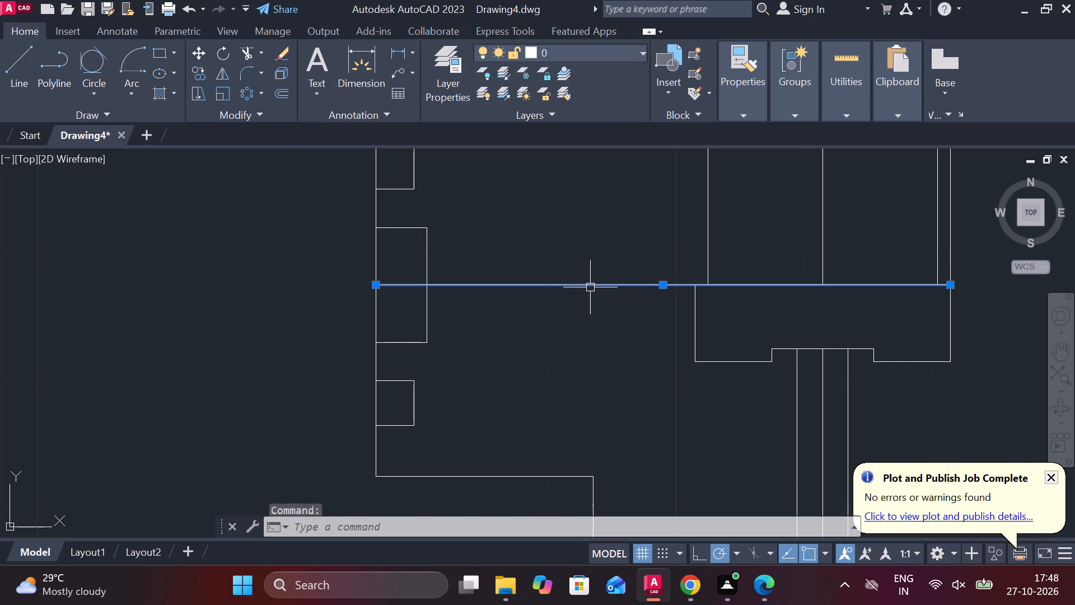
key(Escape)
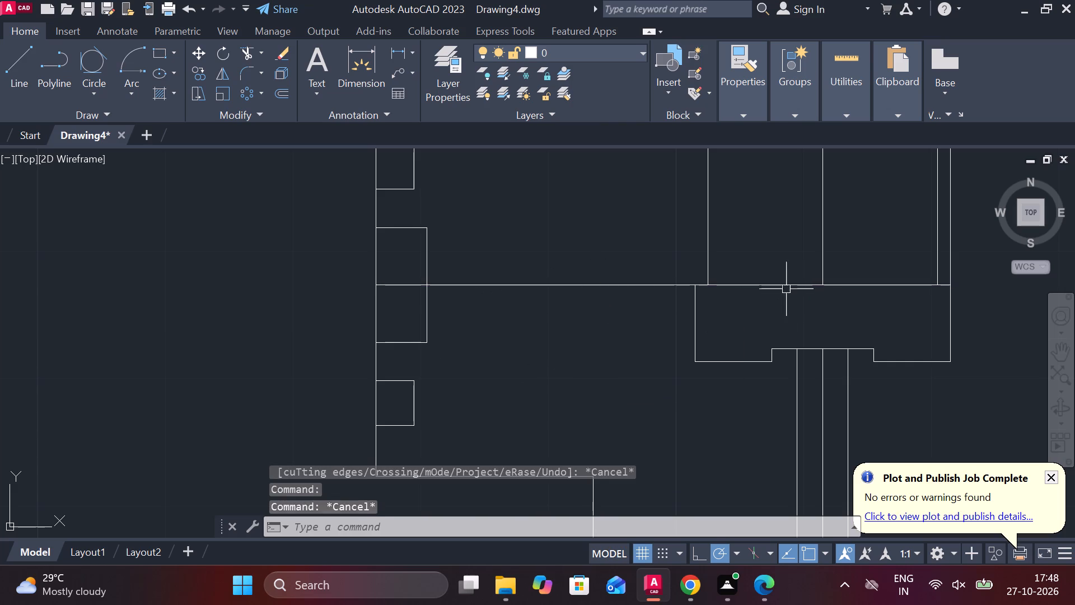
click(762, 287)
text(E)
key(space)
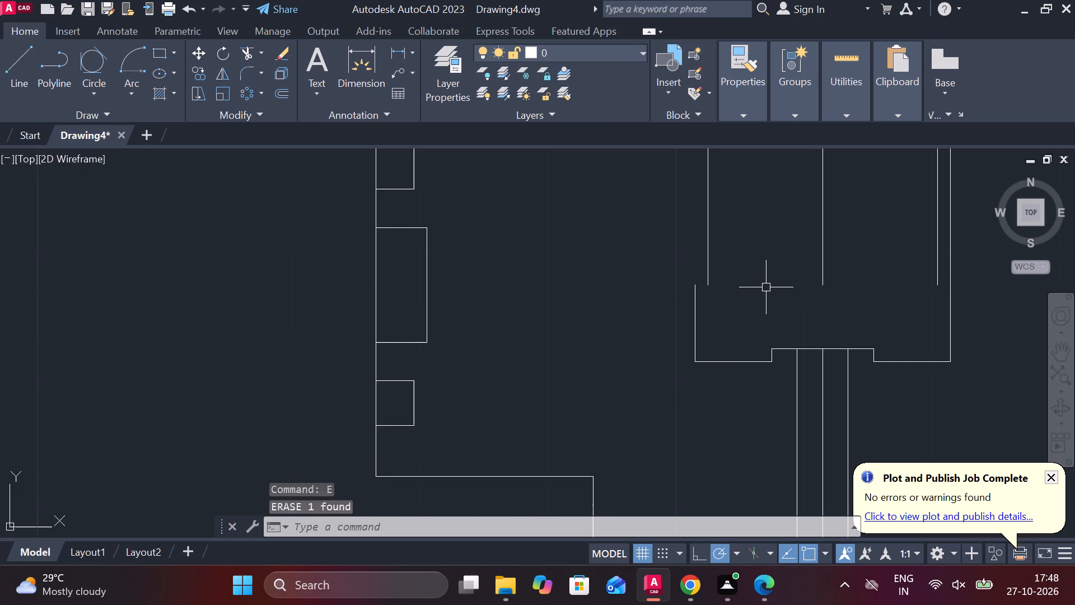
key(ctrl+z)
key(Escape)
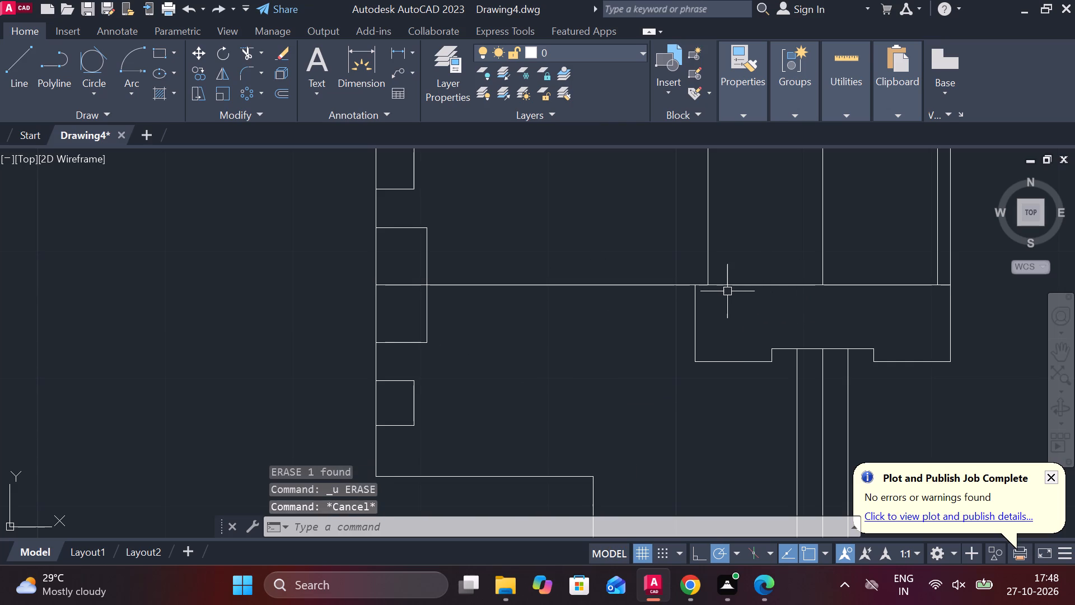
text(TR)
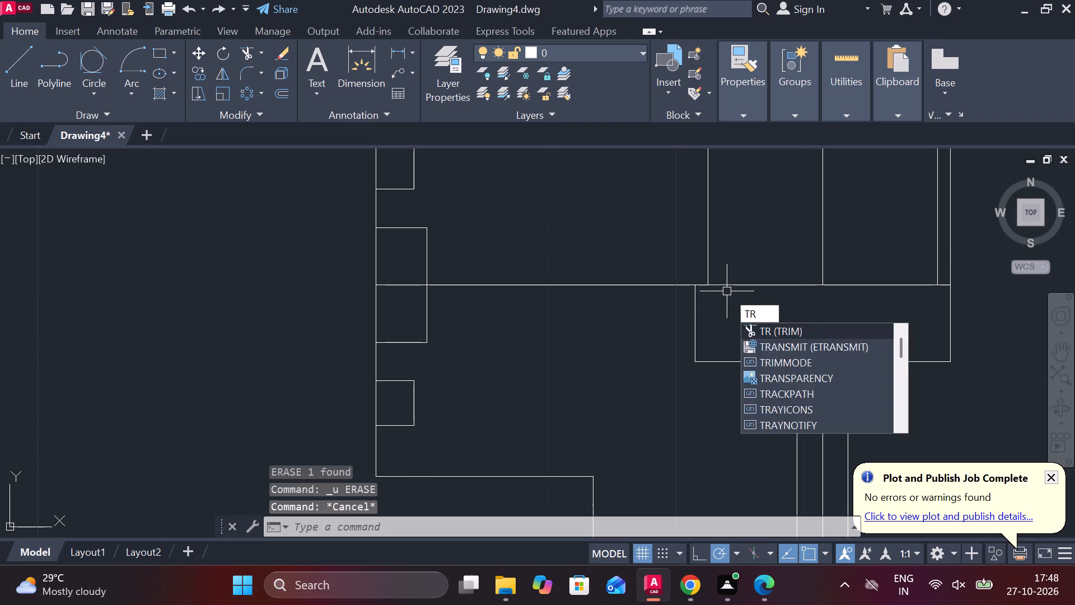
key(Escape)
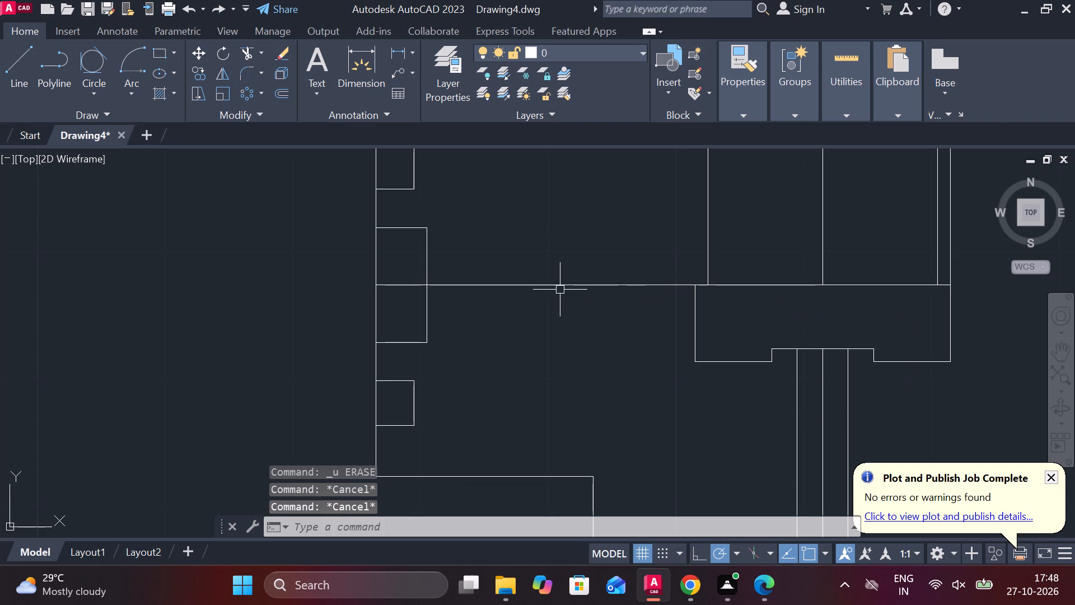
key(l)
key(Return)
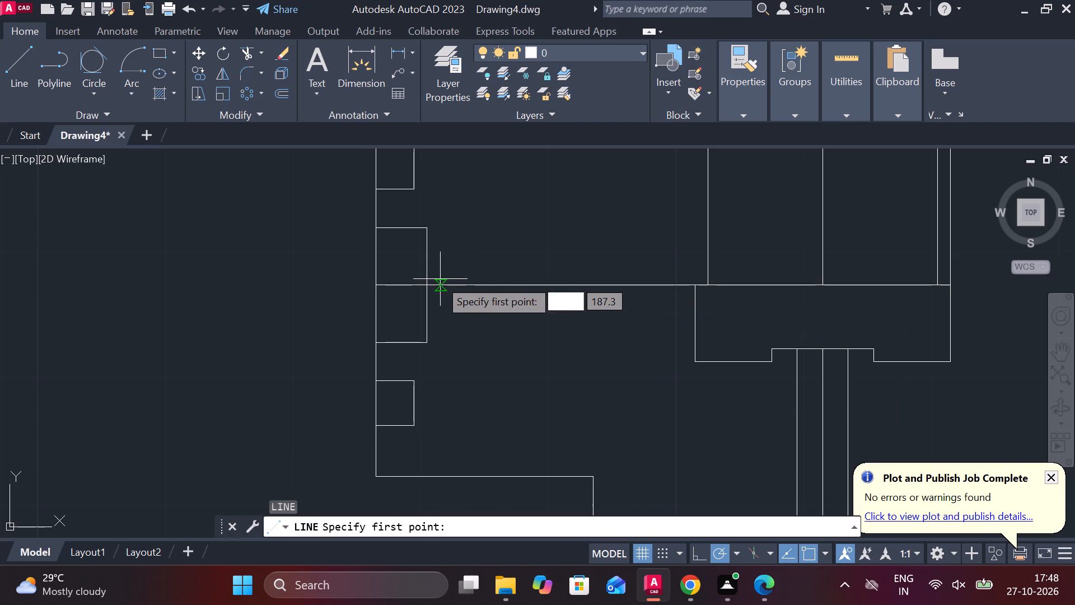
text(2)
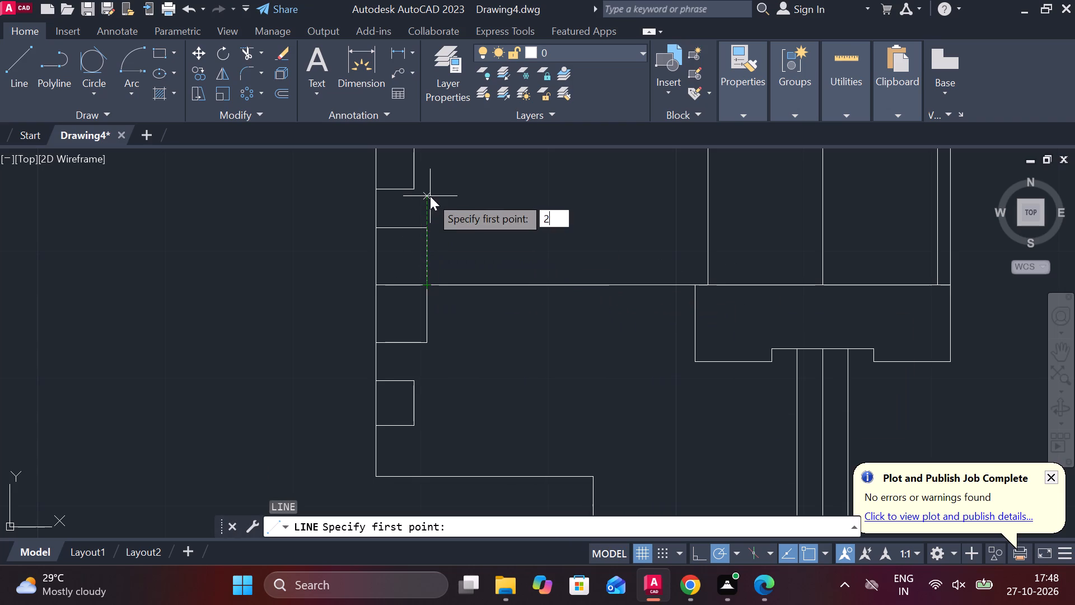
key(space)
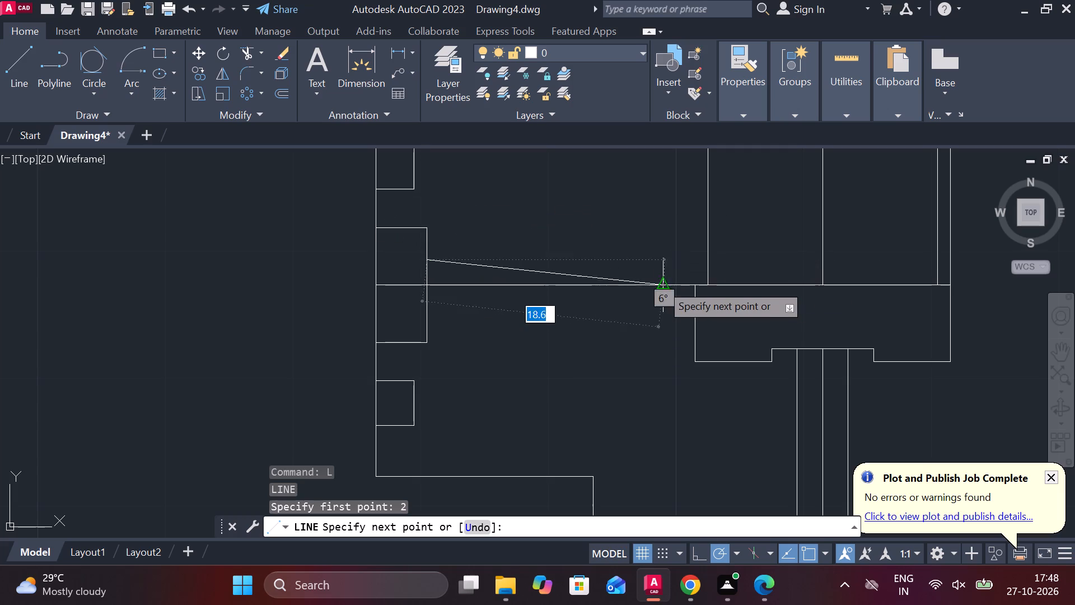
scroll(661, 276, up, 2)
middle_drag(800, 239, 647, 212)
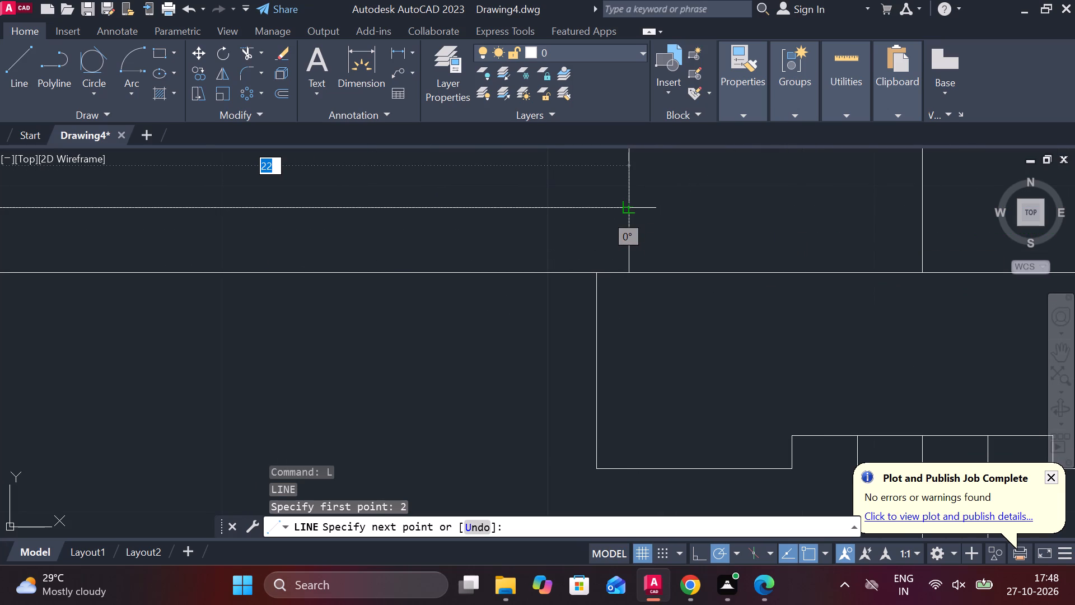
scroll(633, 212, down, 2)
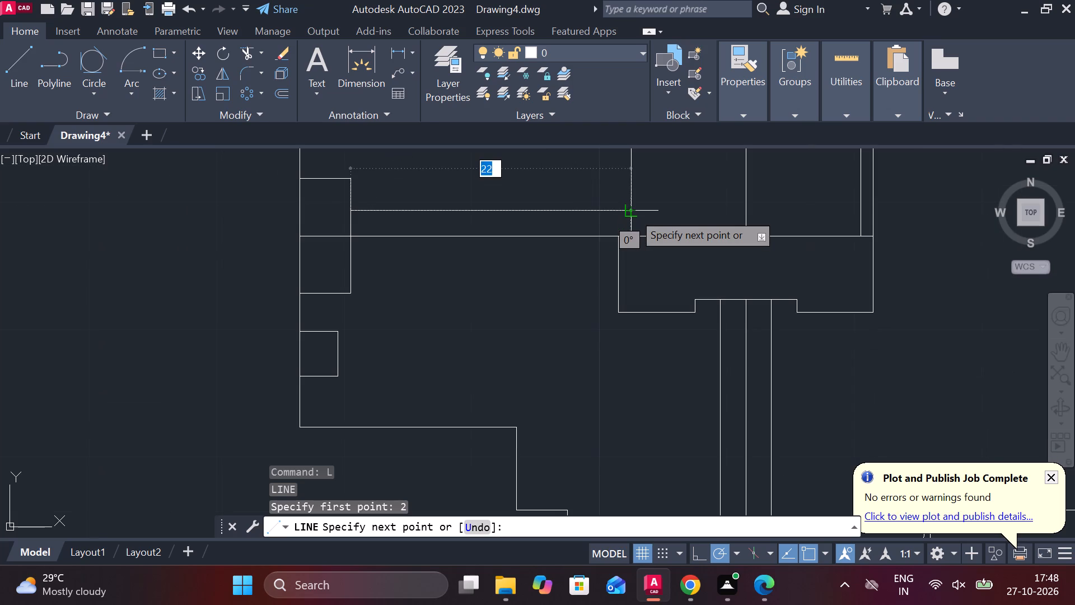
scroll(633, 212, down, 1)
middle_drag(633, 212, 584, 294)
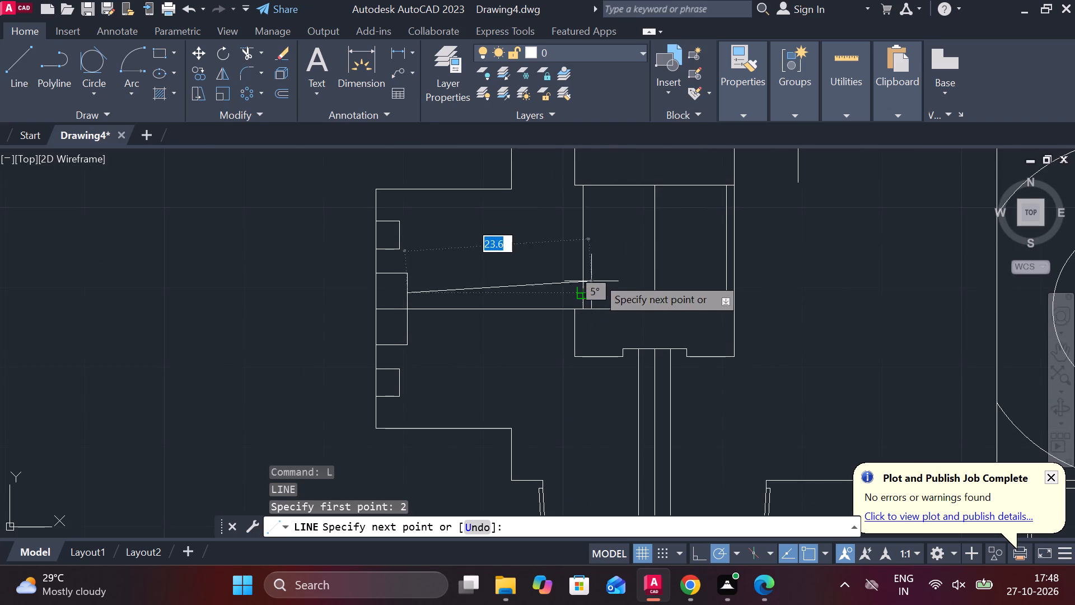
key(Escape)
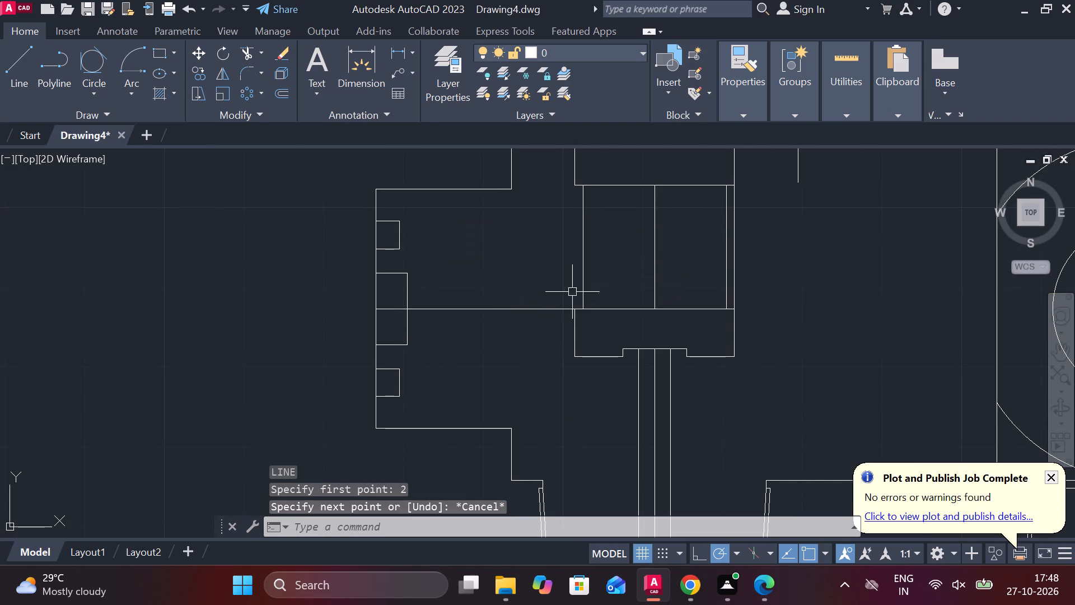
Mirror the central block's right outer vertical edge above the axis about the block's vertical centerline, keeping the source line.
click(724, 256)
key(Escape)
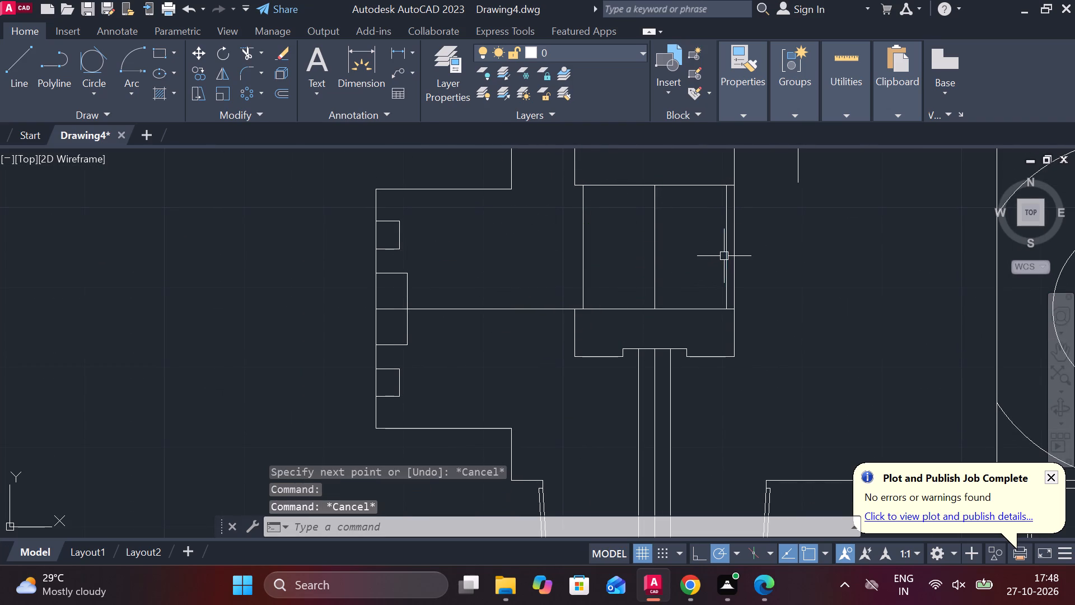
click(735, 245)
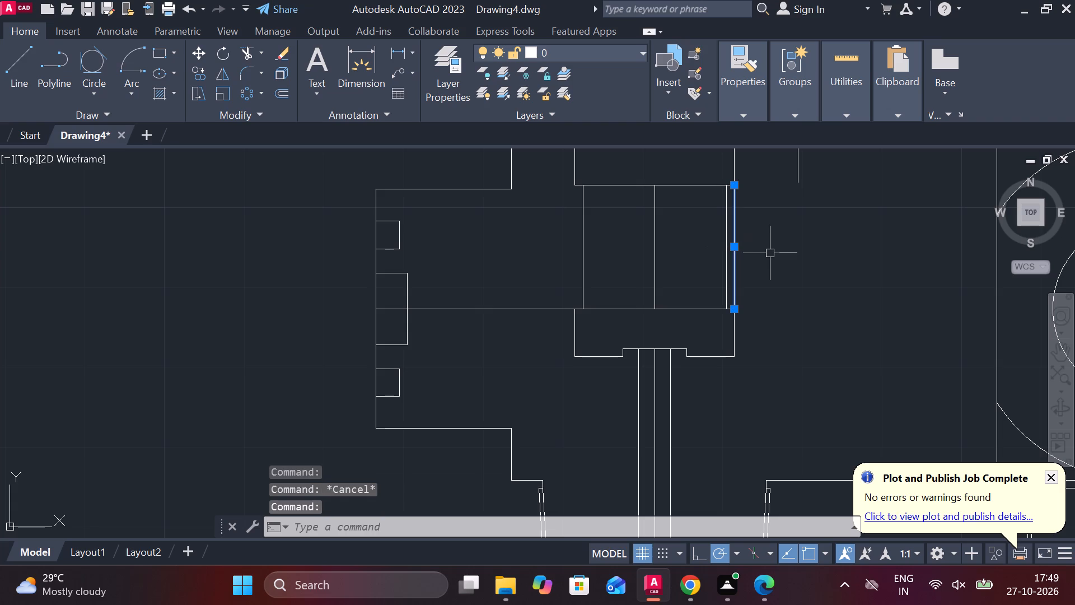
text(MI)
key(Return)
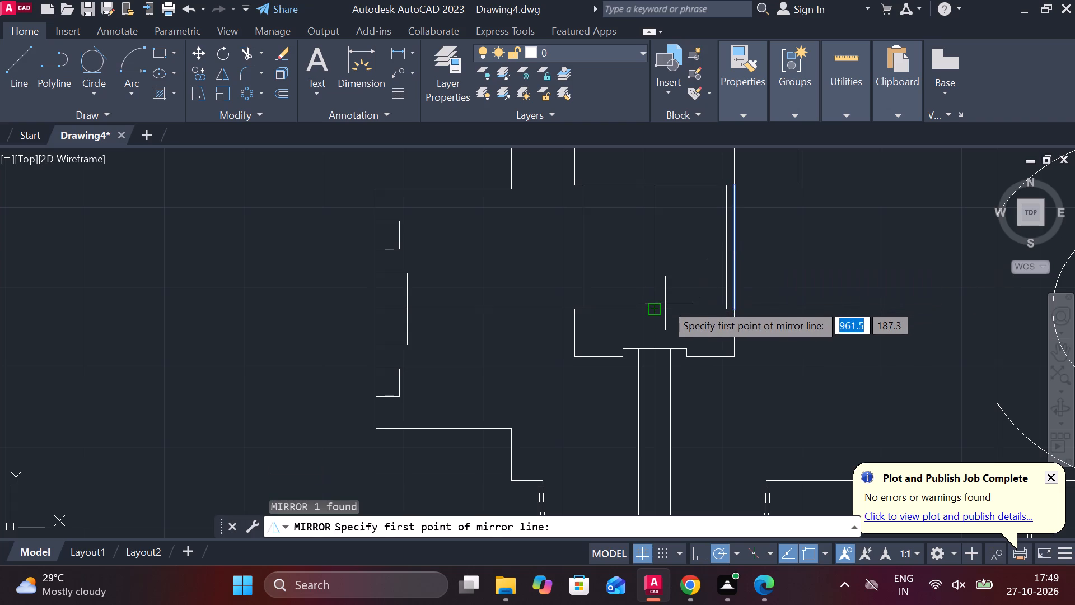
click(665, 303)
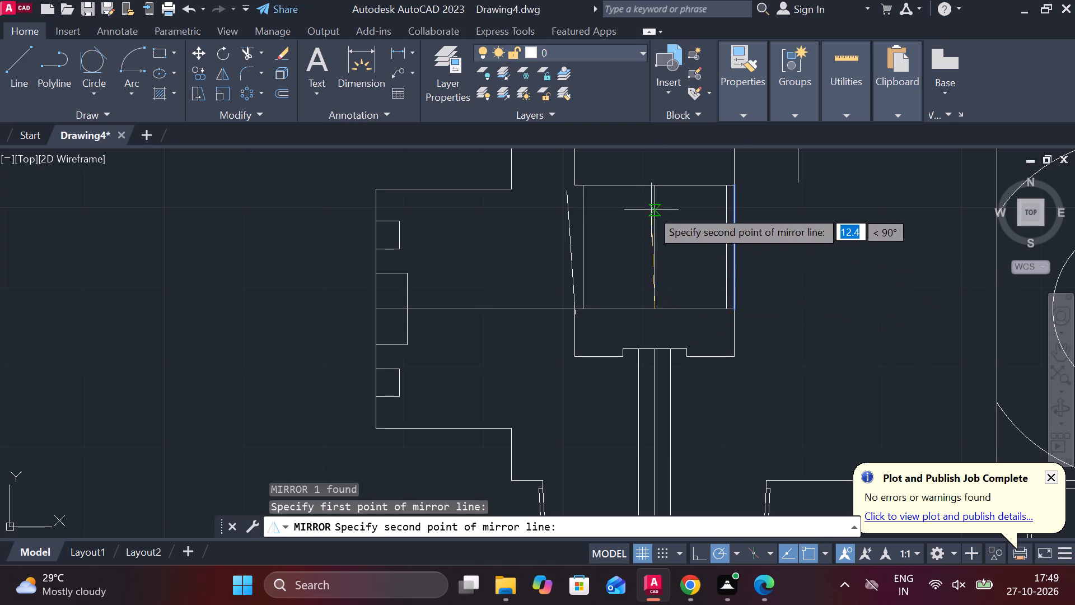
click(658, 190)
click(677, 260)
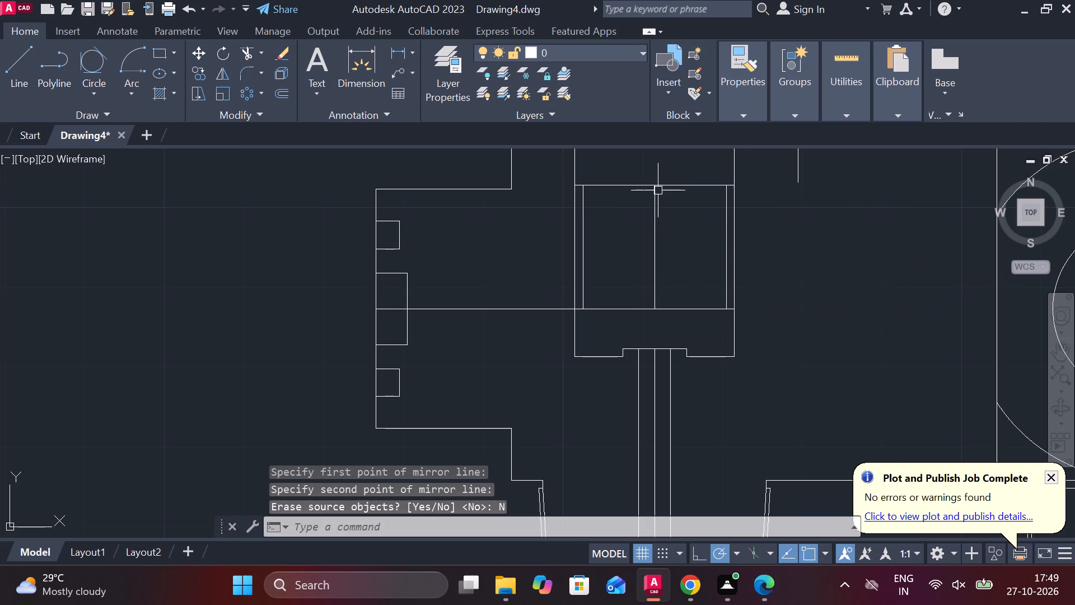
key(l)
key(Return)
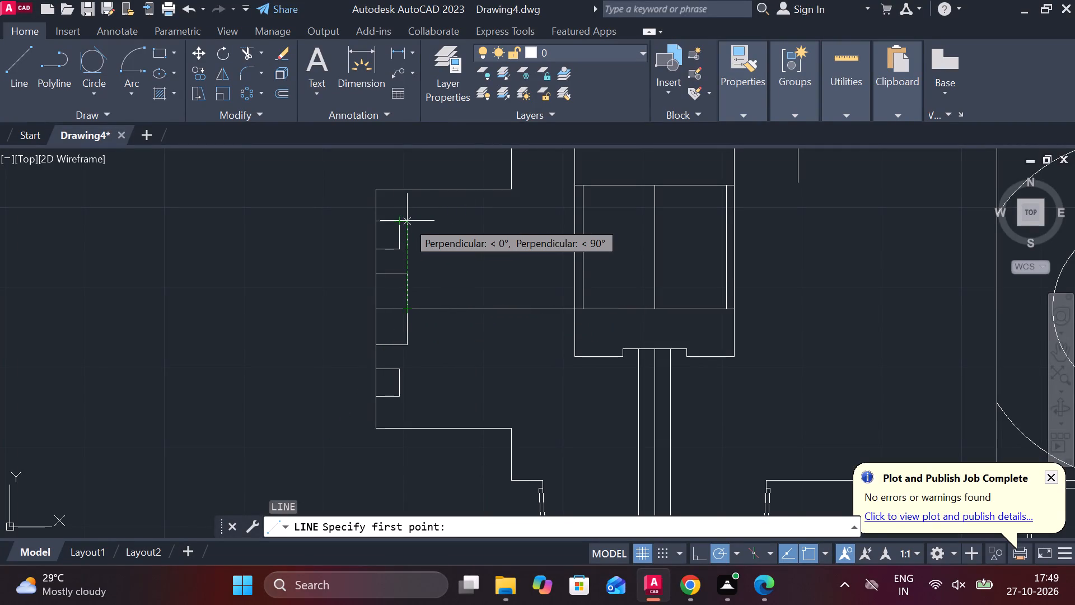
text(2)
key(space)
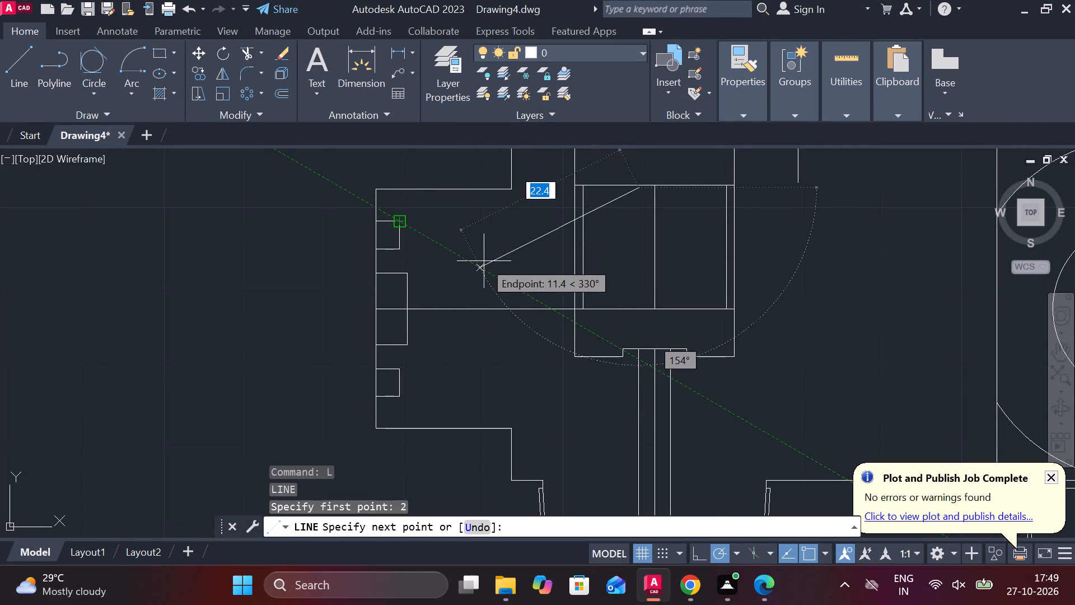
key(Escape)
Draw a horizontal bore line from the recess's inner edge, 2 above the axis, 21 long to the central block's left outer edge.
key(l)
key(Return)
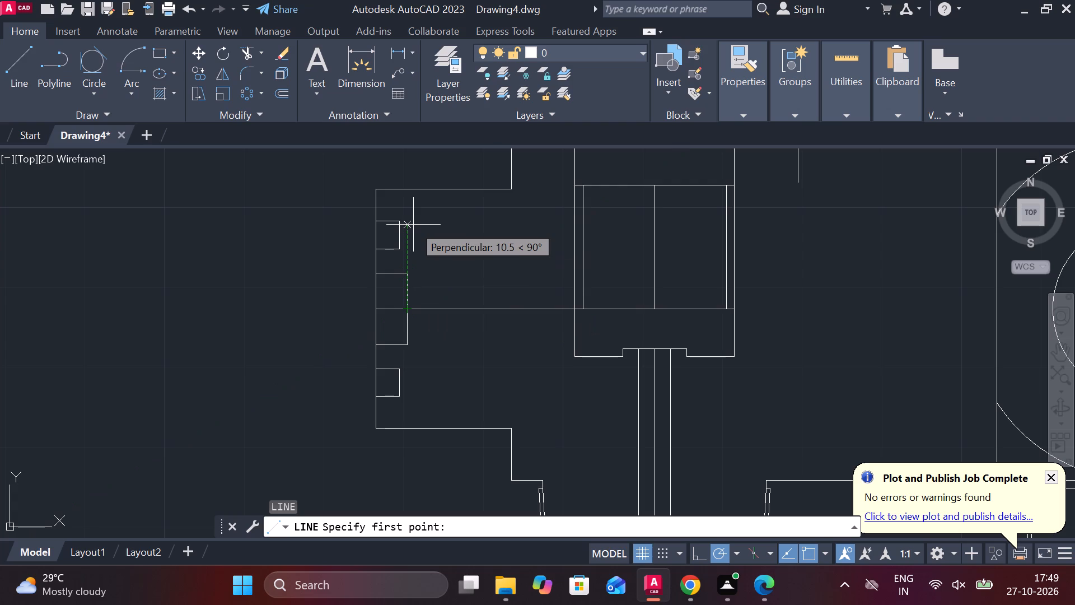
text(2)
key(space)
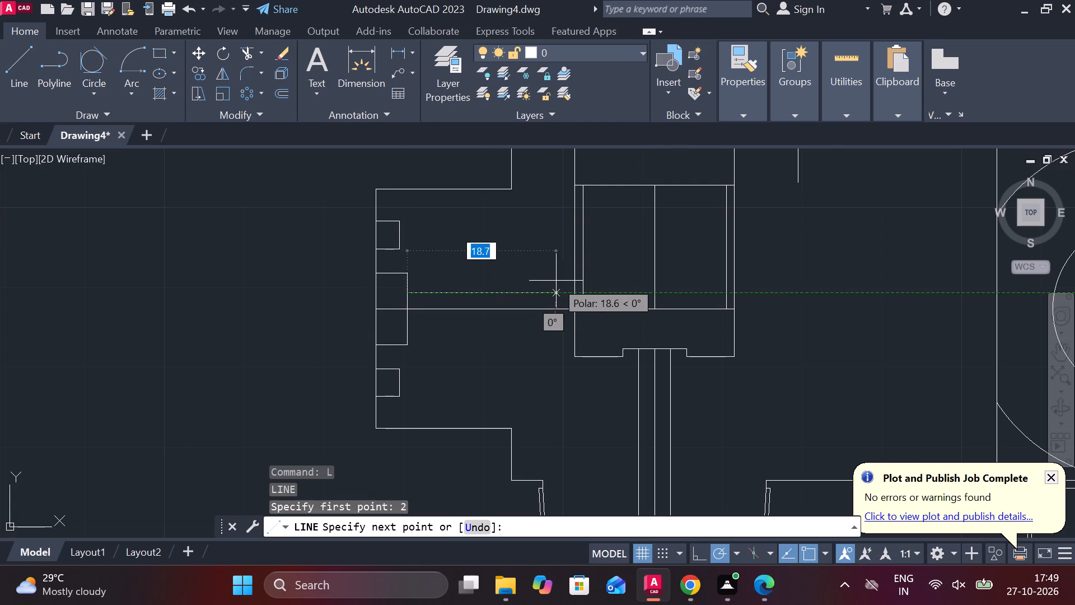
scroll(571, 285, up, 2)
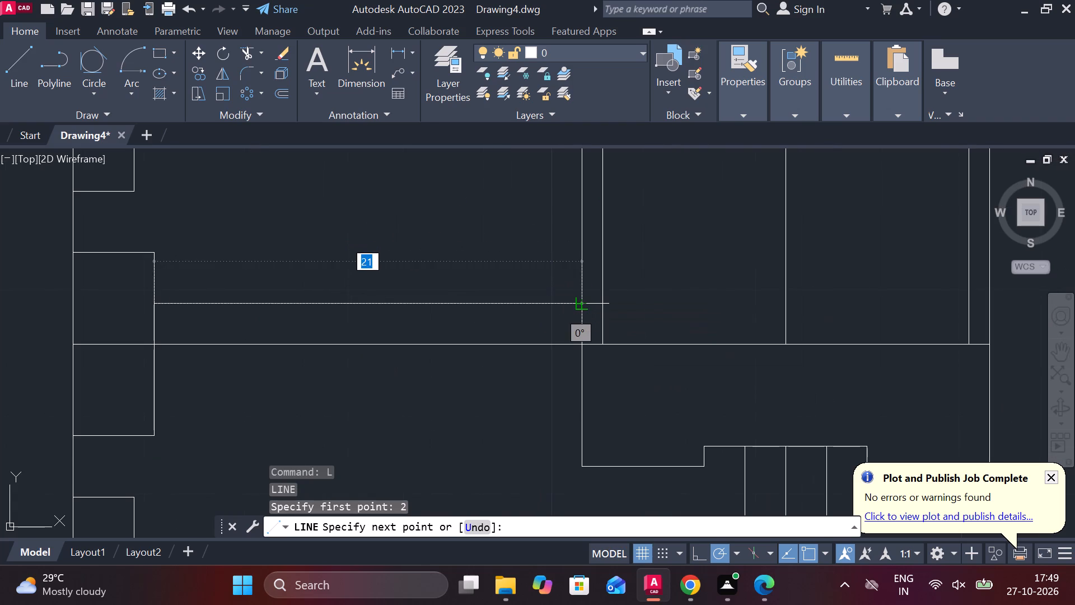
click(583, 300)
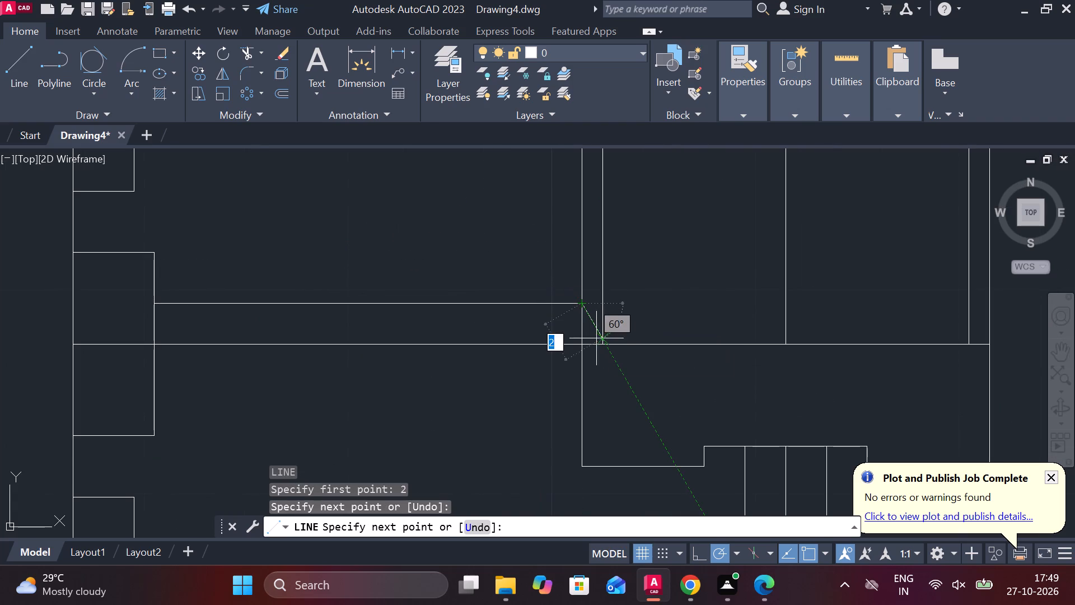
key(Escape)
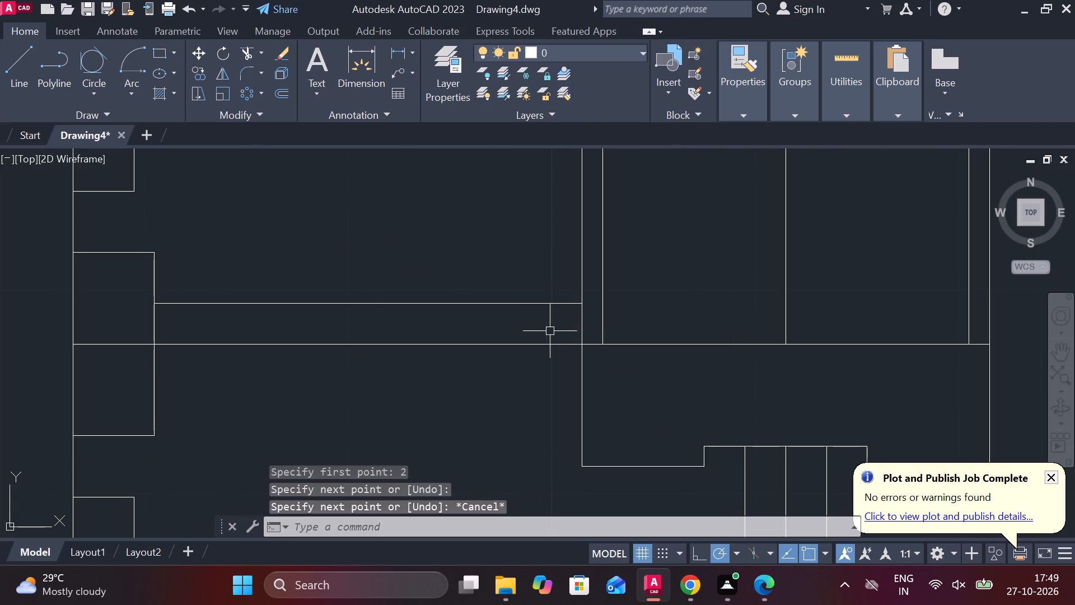
Trim the central block's left outer edge between the new bore line and the horizontal axis.
text(TR)
key(space)
click(577, 319)
click(584, 325)
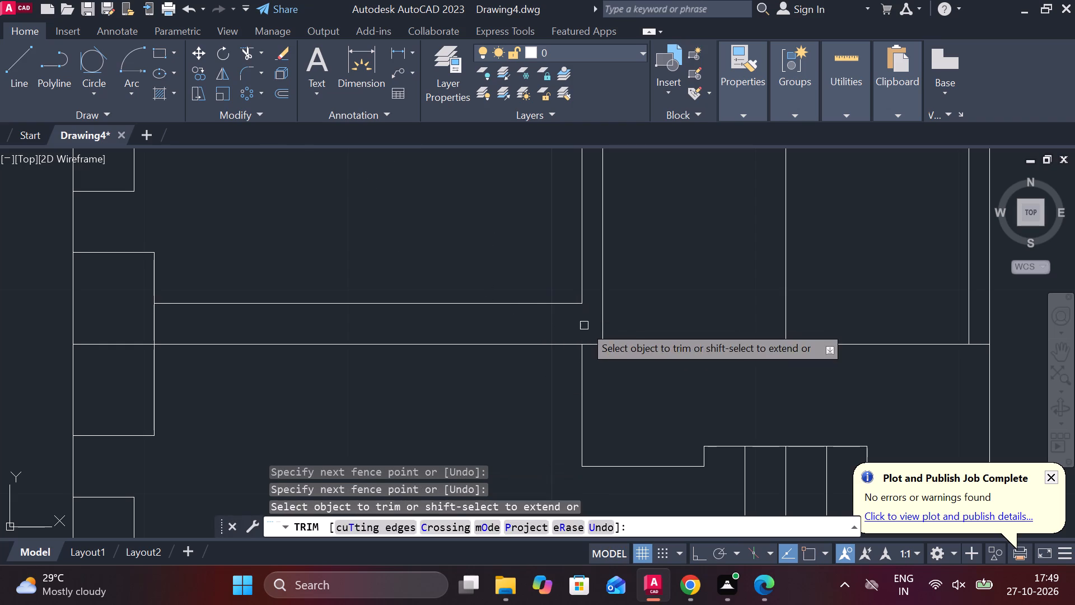
key(Escape)
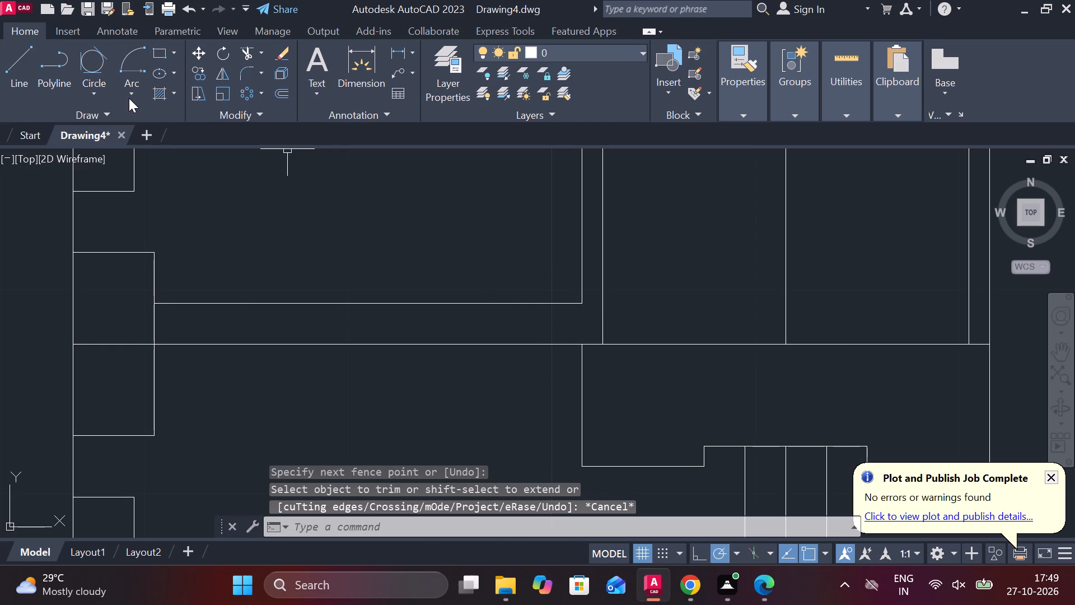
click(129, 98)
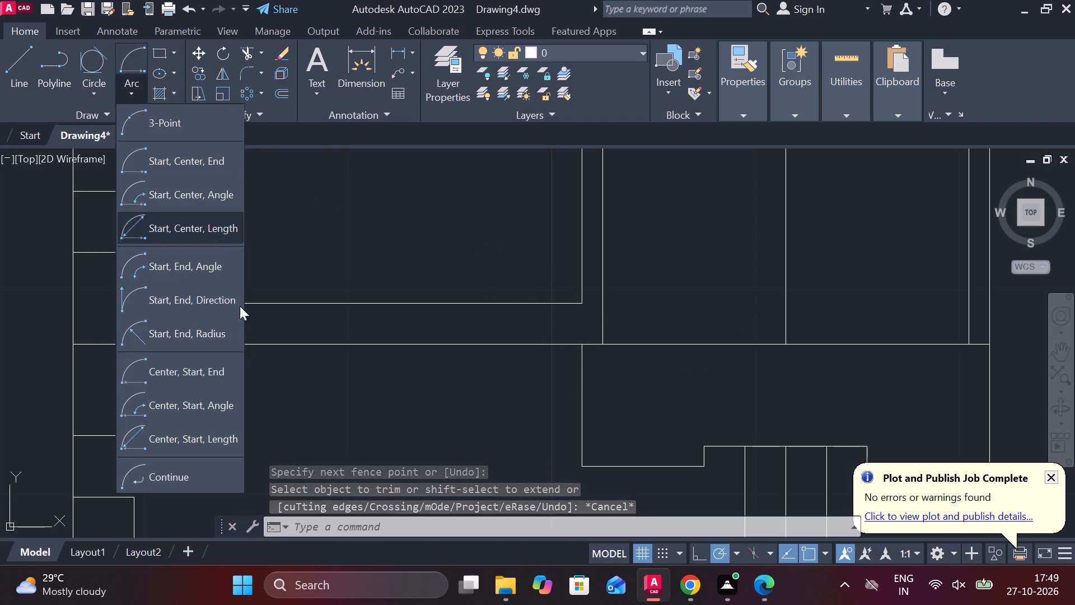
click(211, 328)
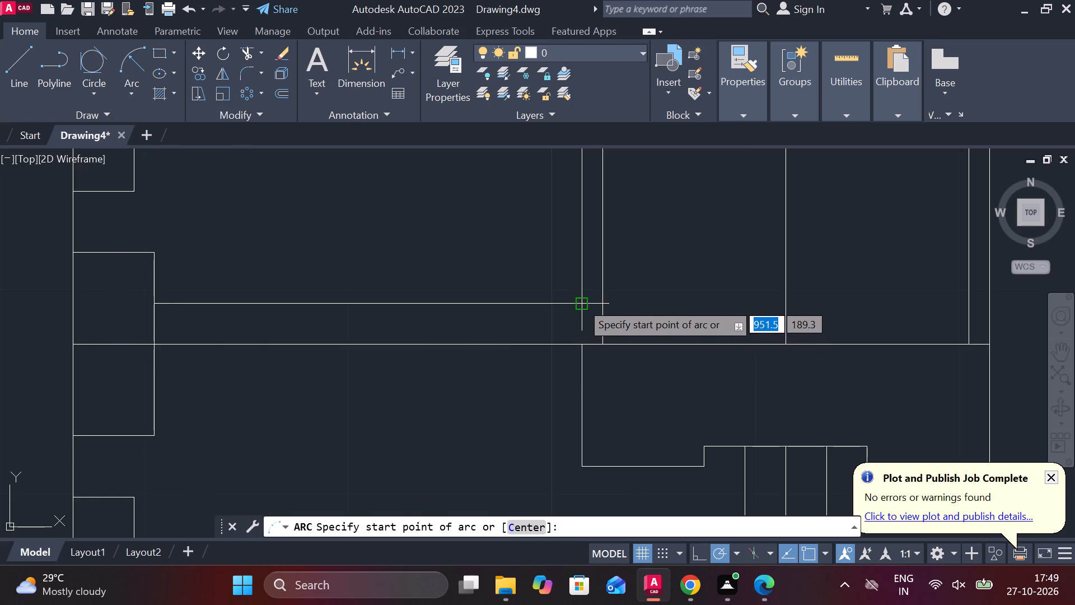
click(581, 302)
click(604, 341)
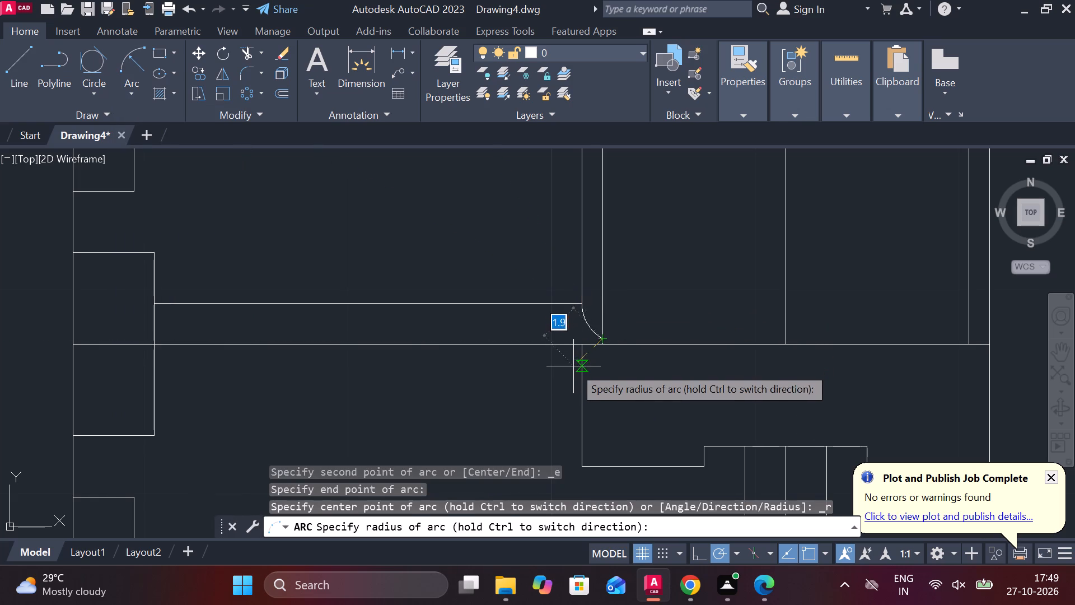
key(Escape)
Draw a three-point arc from the block's left inner line at the axis, through the bore line's end, to a point above the bore.
key(space)
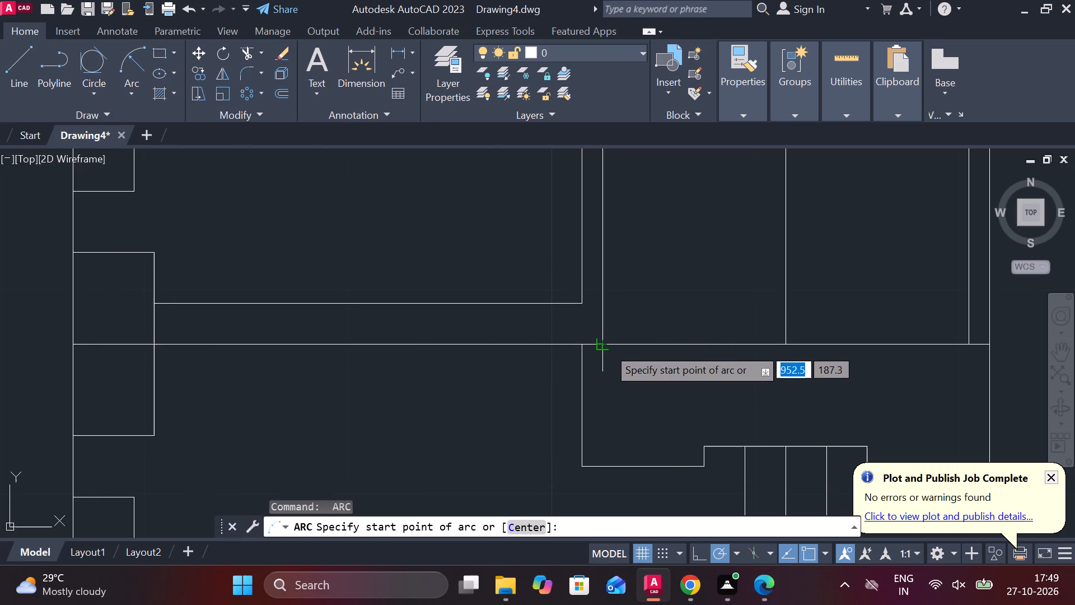
click(607, 347)
click(581, 306)
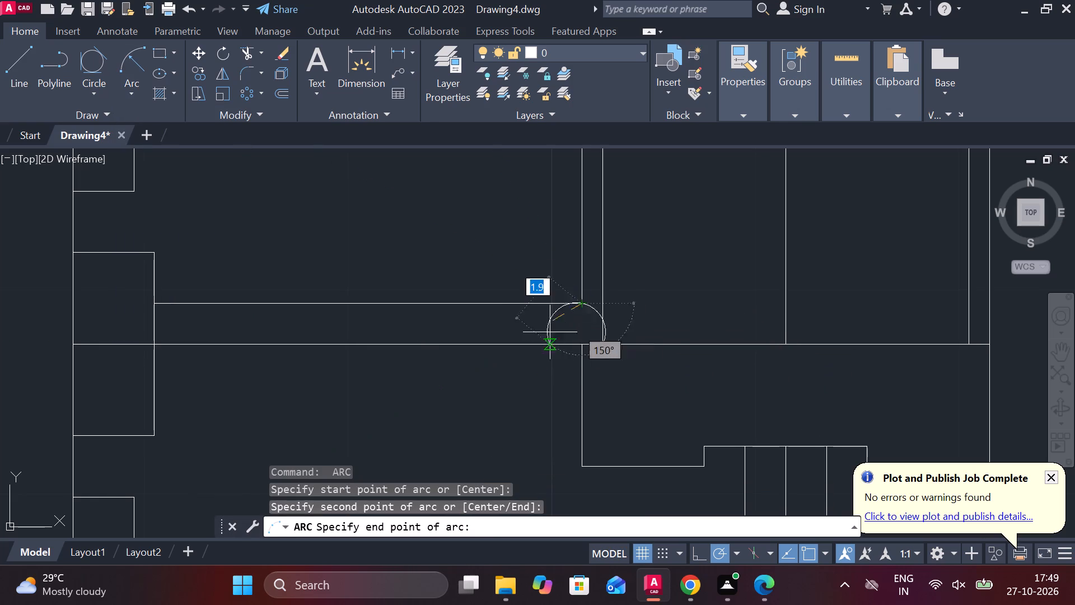
click(518, 278)
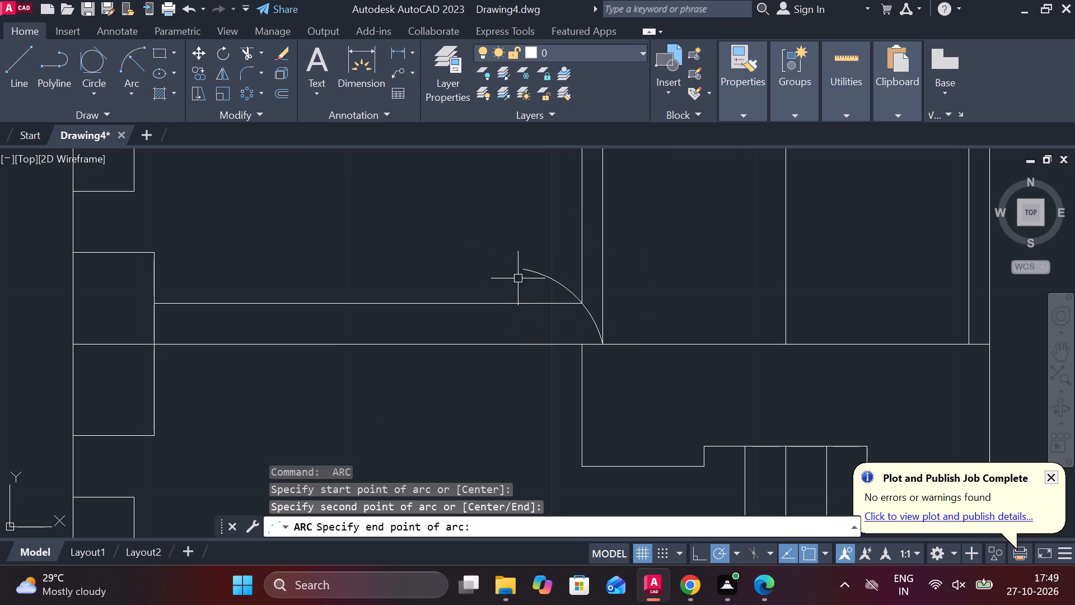
key(Escape)
Trim the part of the arc extending above the bore line.
text(TR)
key(space)
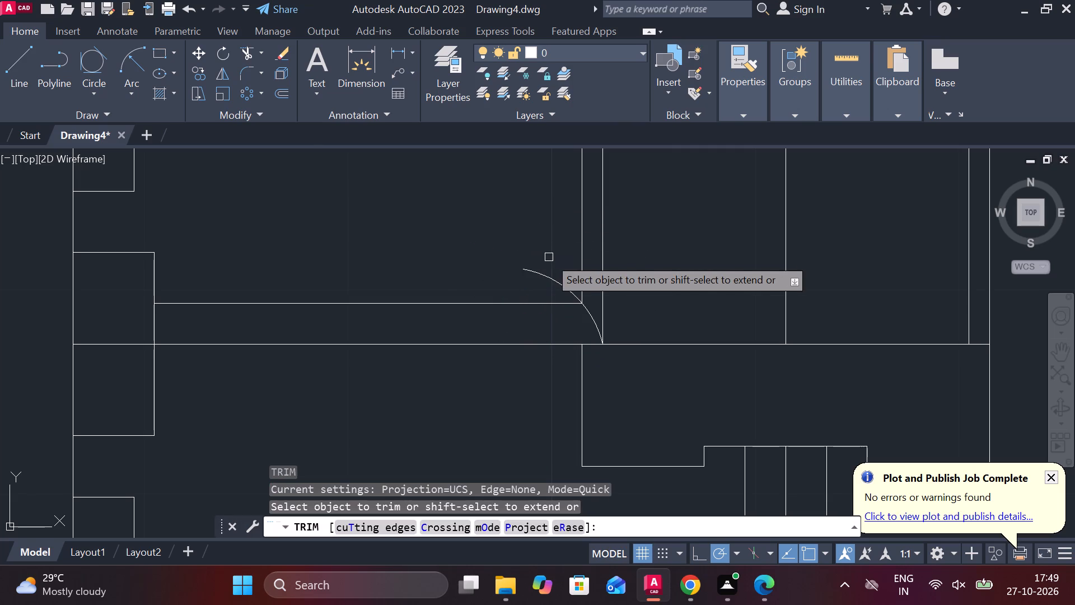
click(549, 277)
scroll(551, 277, down, 1)
middle_drag(513, 388, 524, 365)
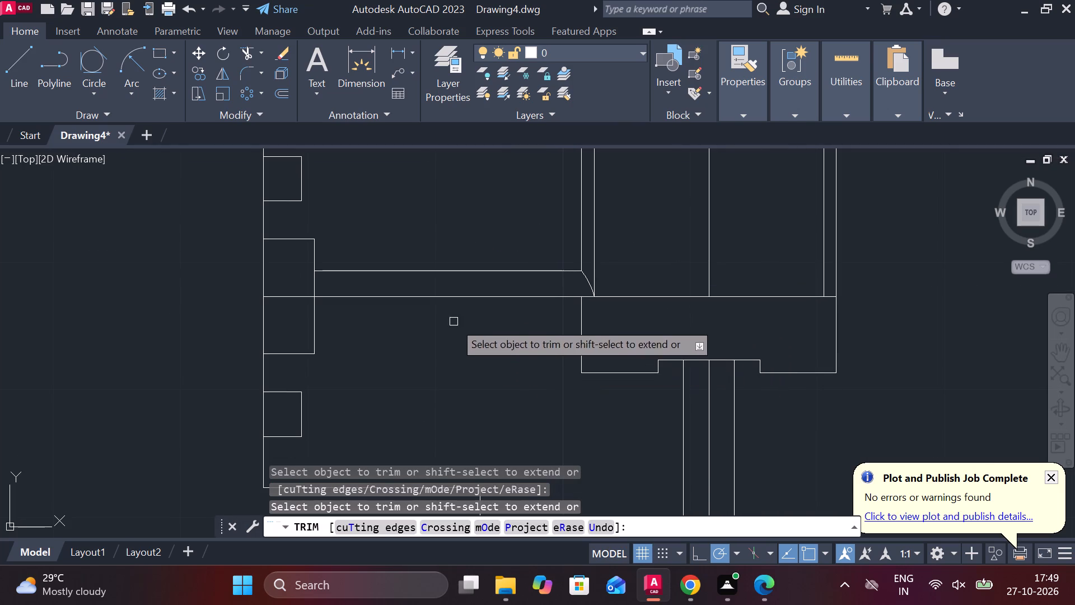
key(Escape)
Mirror the upper bore line about the horizontal axis, keeping the source line.
click(404, 273)
text(MI)
key(Return)
click(317, 298)
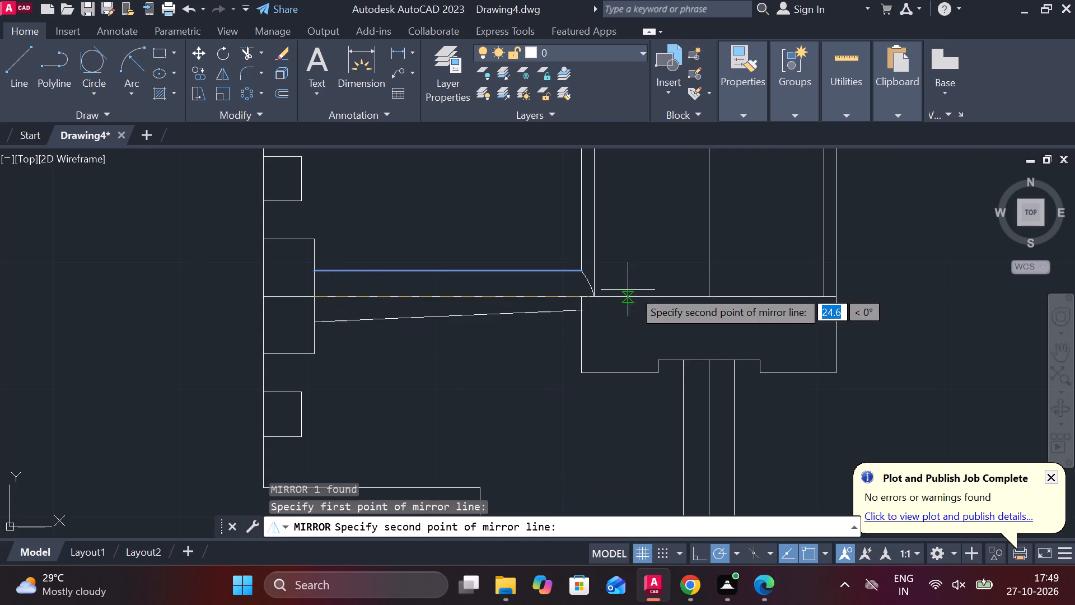
click(584, 295)
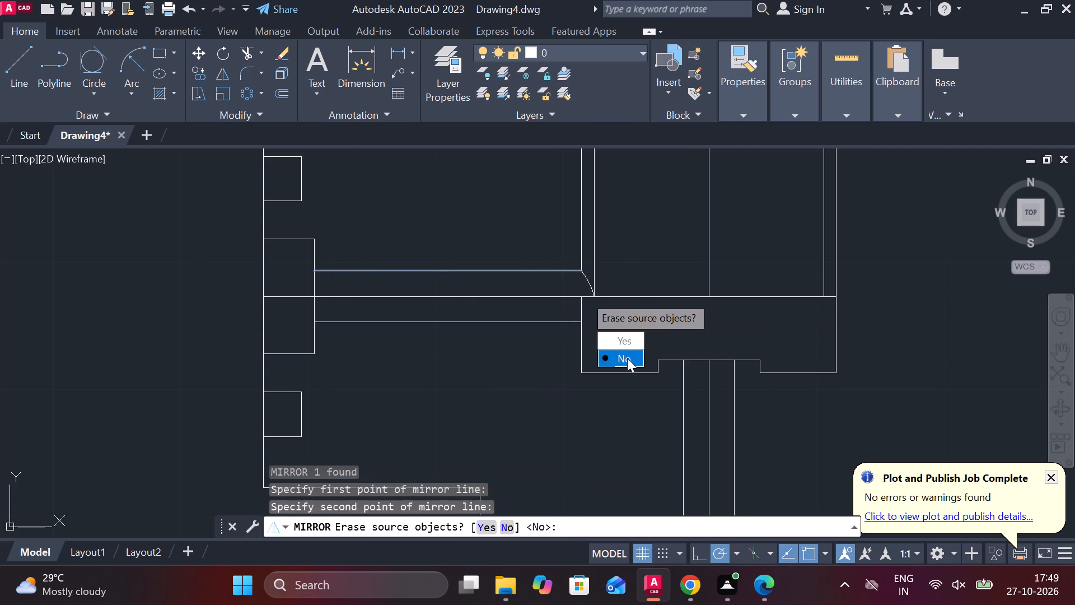
drag(626, 358, 584, 295)
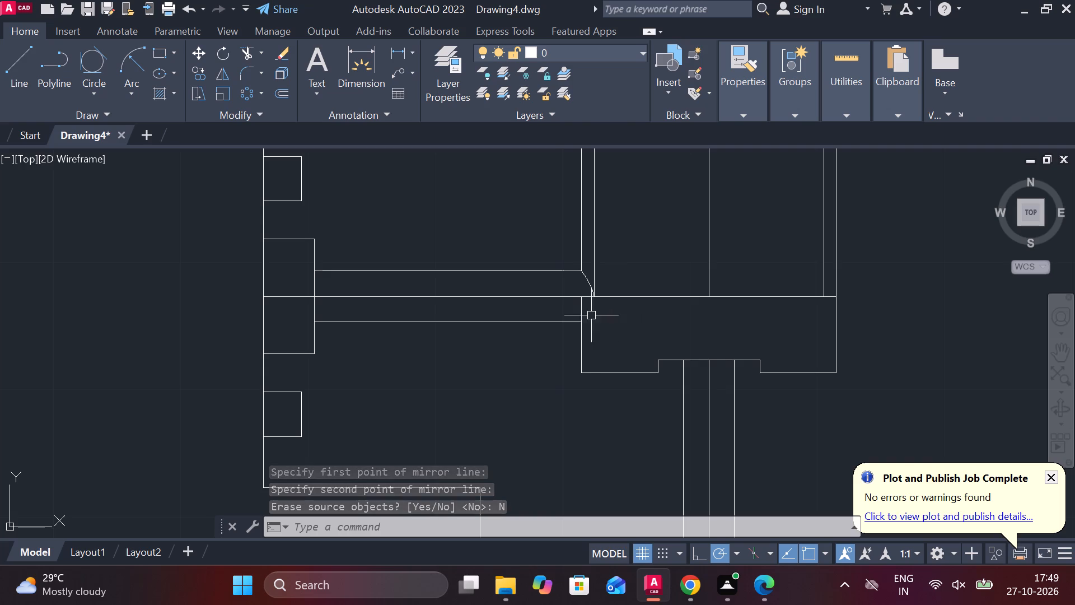
Trim the central block's left outer edge between the axis and the lower bore line.
scroll(601, 311, up, 1)
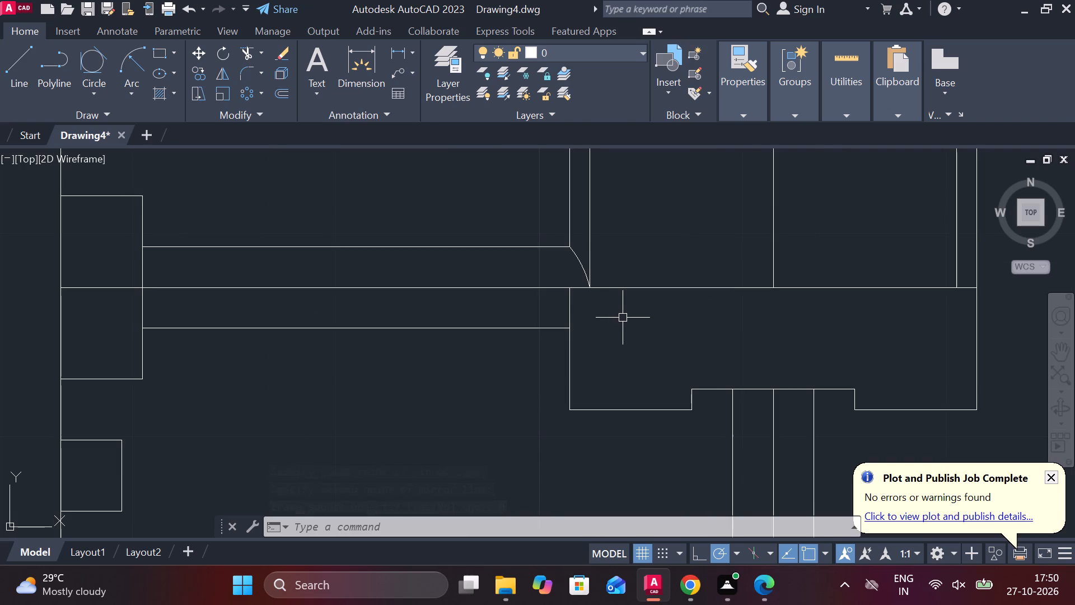
text(TR)
key(space)
click(572, 305)
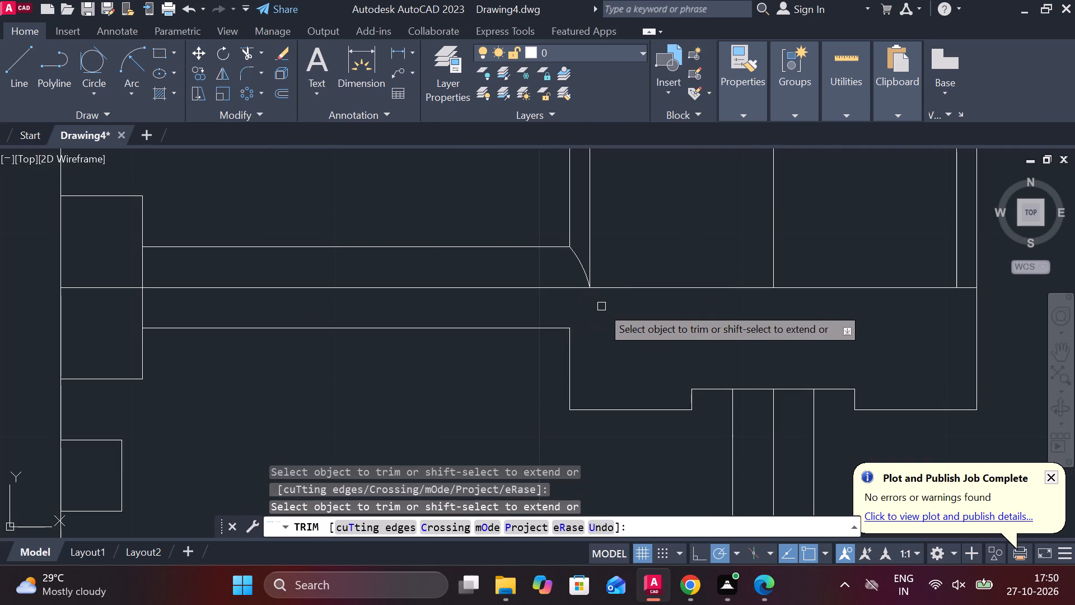
key(Escape)
Draw a slanted line from the lower bore line's block end to the arc's endpoint on the axis.
key(l)
key(Return)
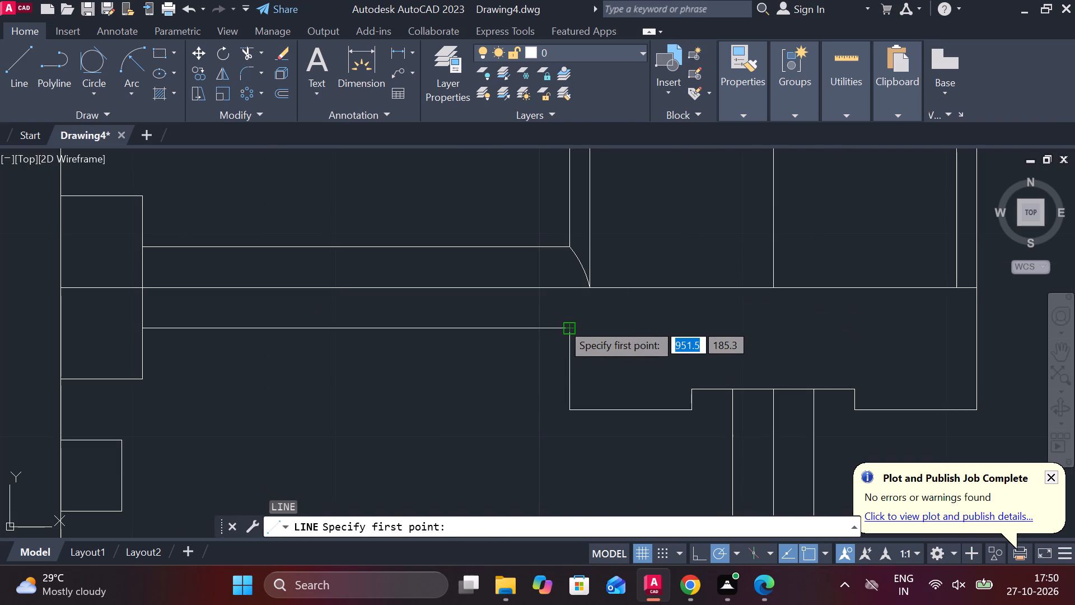
click(562, 323)
click(588, 291)
scroll(632, 283, down, 1)
key(Escape)
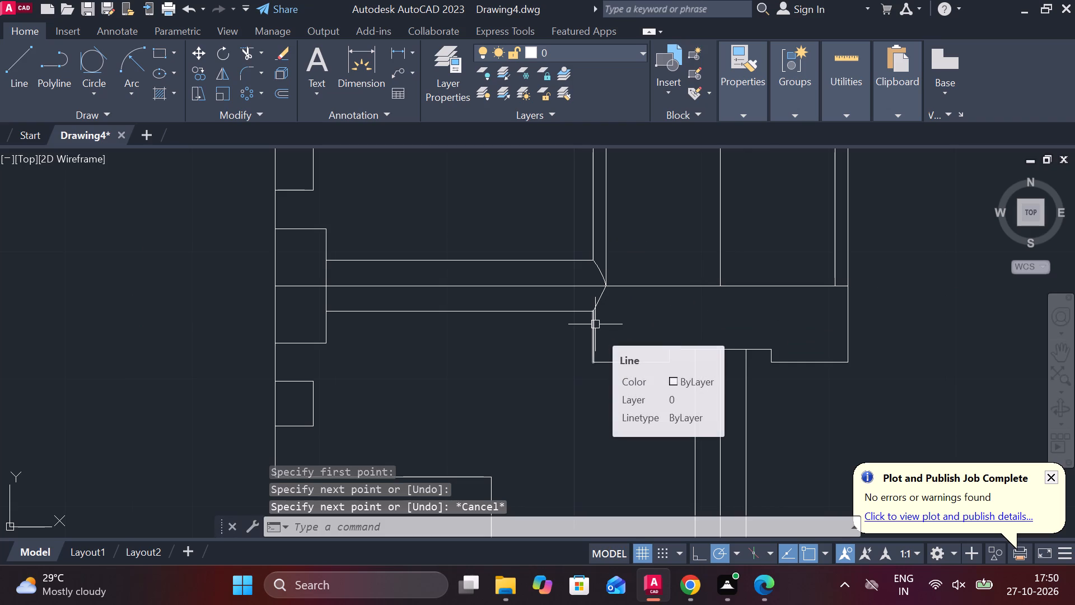
Offset the left section's top horizontal edge 0.5 inward.
scroll(646, 322, down, 1)
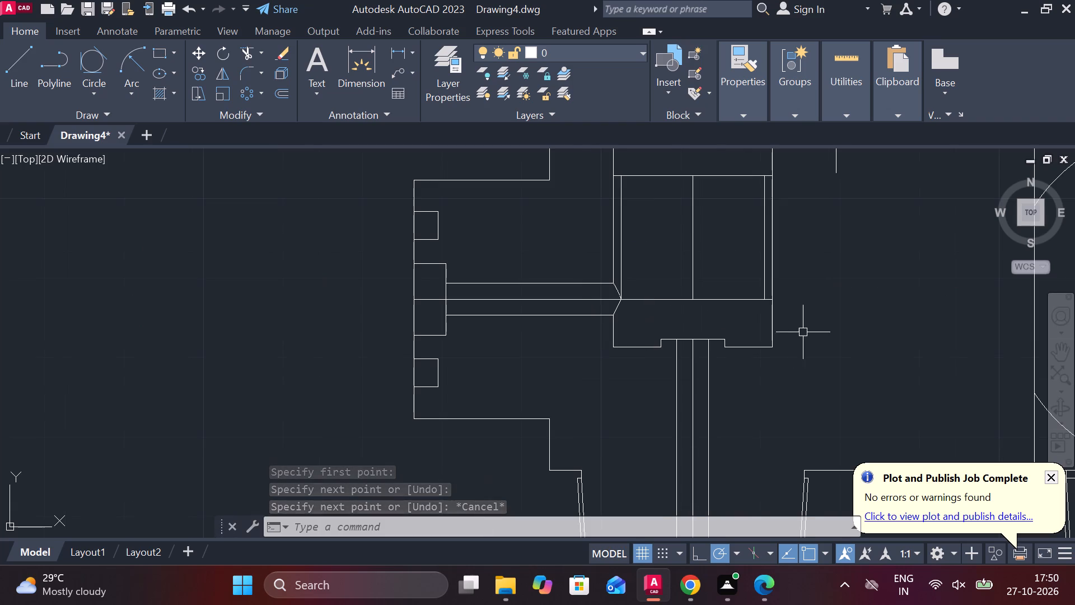
scroll(808, 328, down, 1)
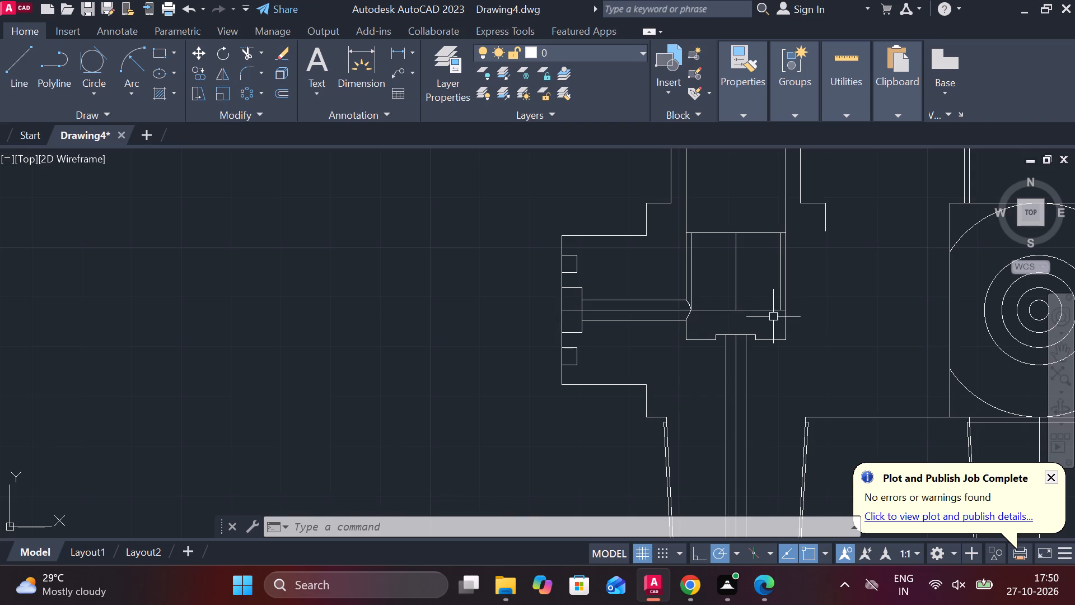
scroll(516, 344, down, 1)
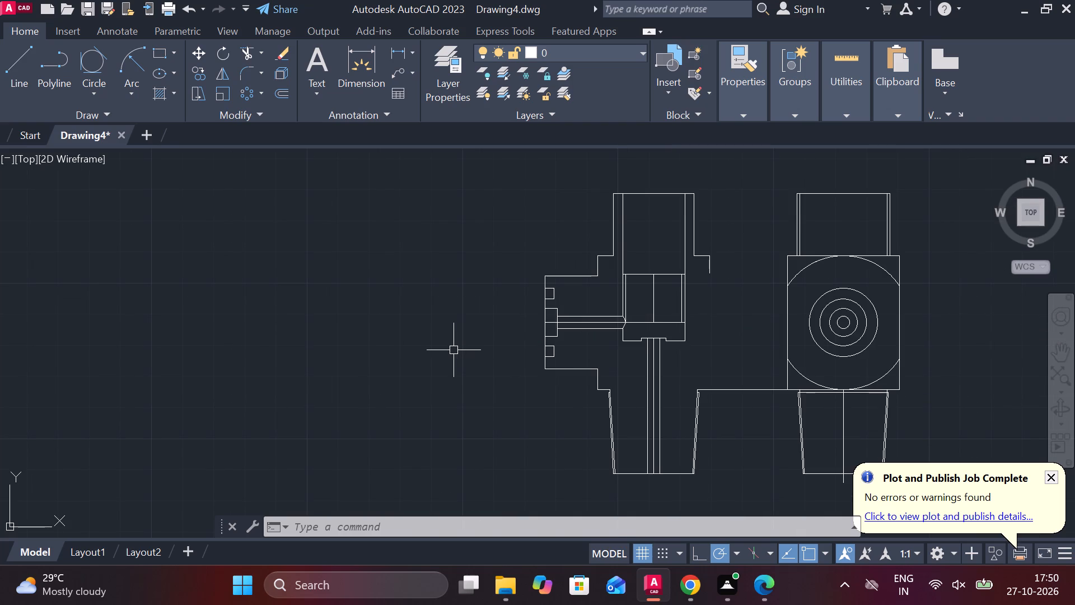
scroll(562, 273, up, 2)
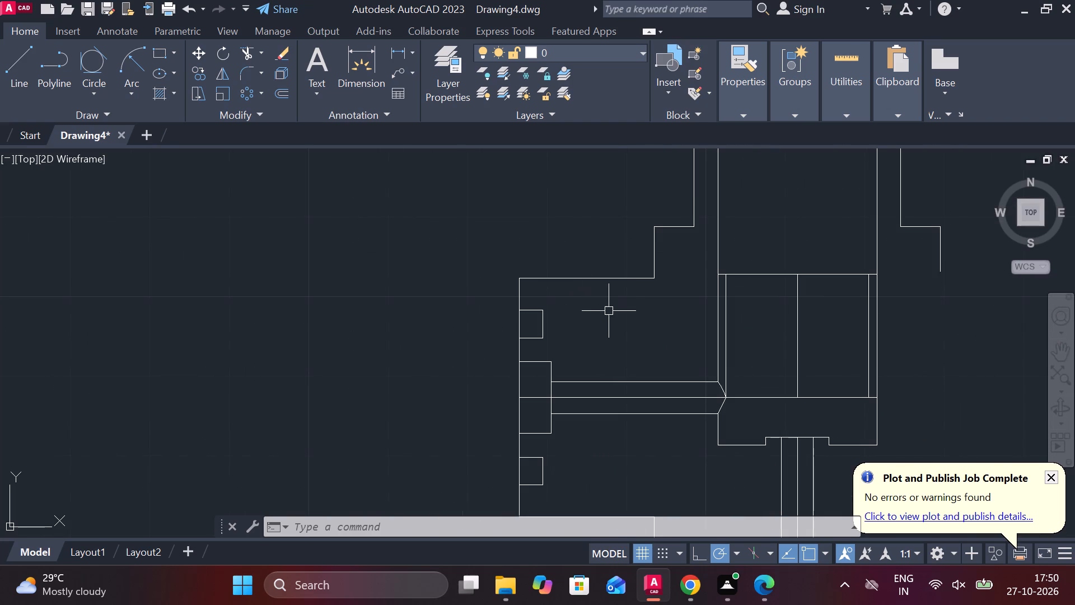
click(588, 279)
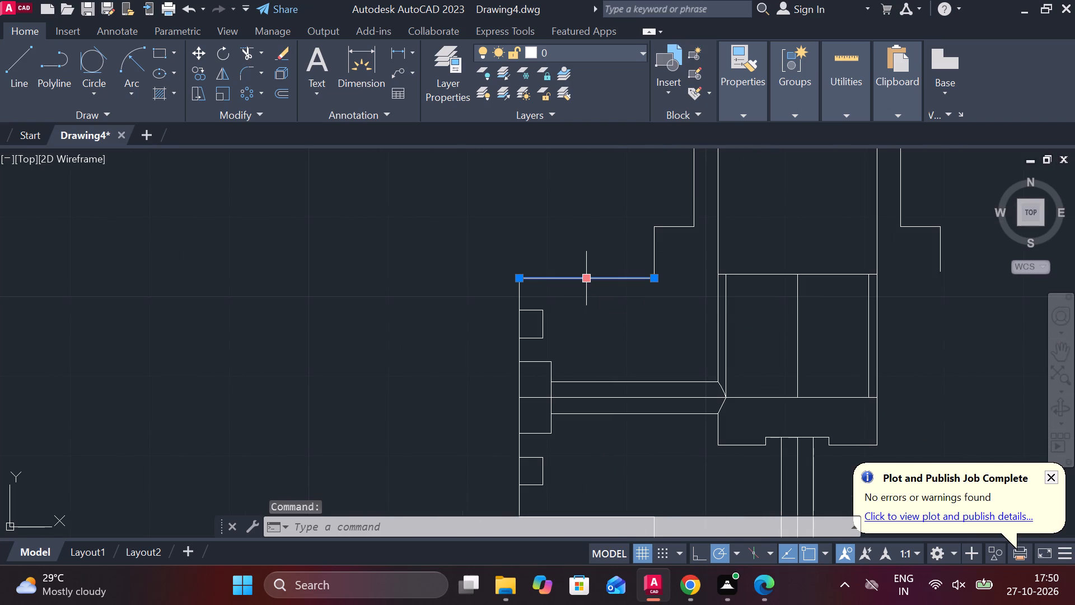
key(o)
key(Return)
key(Return)
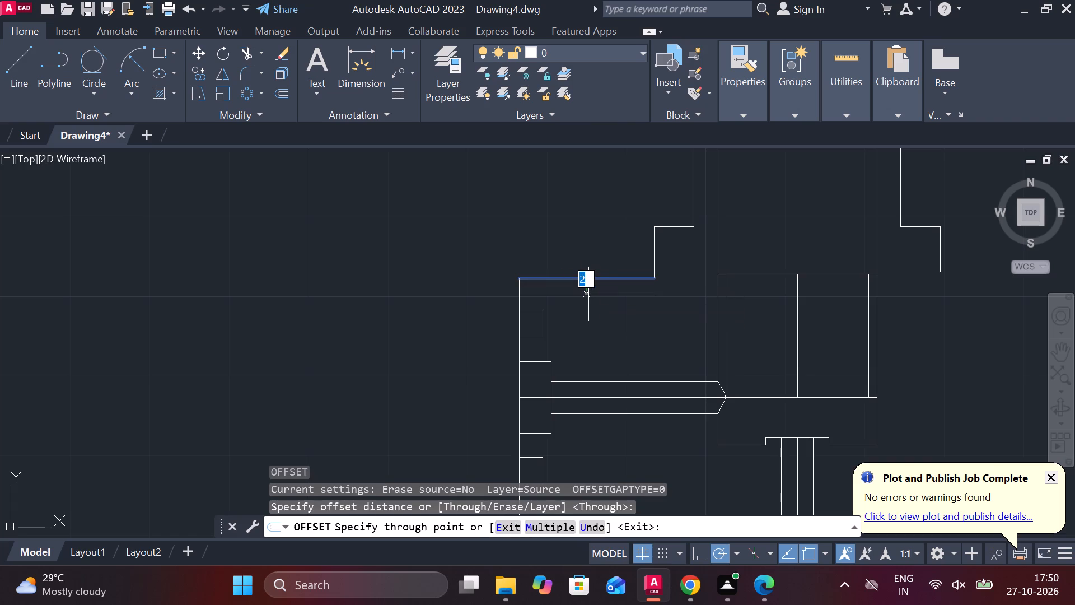
text(.5)
key(space)
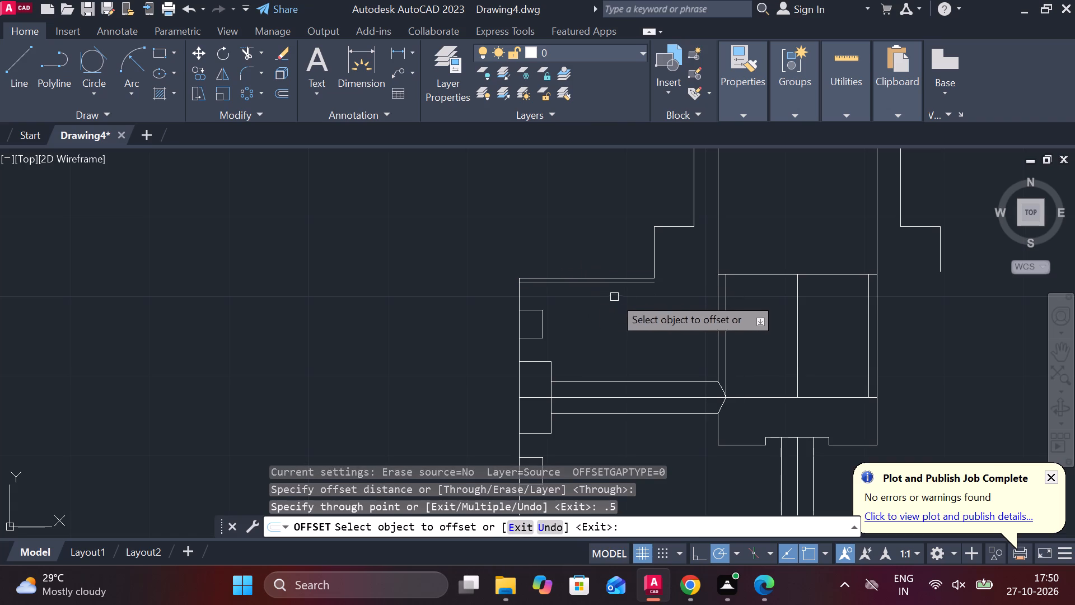
Offset the left section's bottom horizontal edge 0.5 inward.
middle_drag(637, 306, 638, 235)
middle_drag(609, 356, 618, 260)
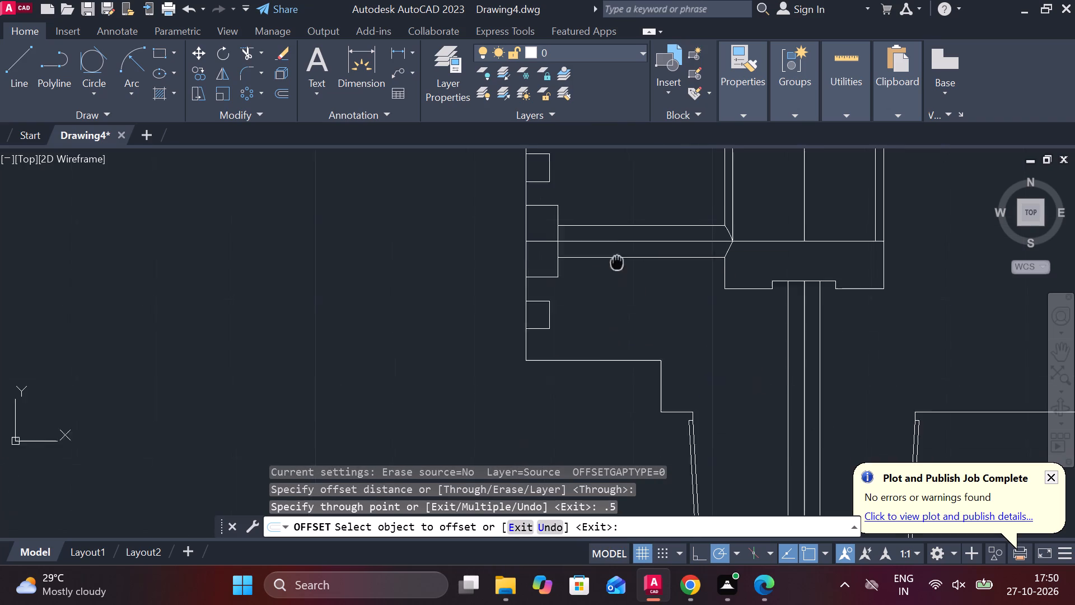
click(593, 349)
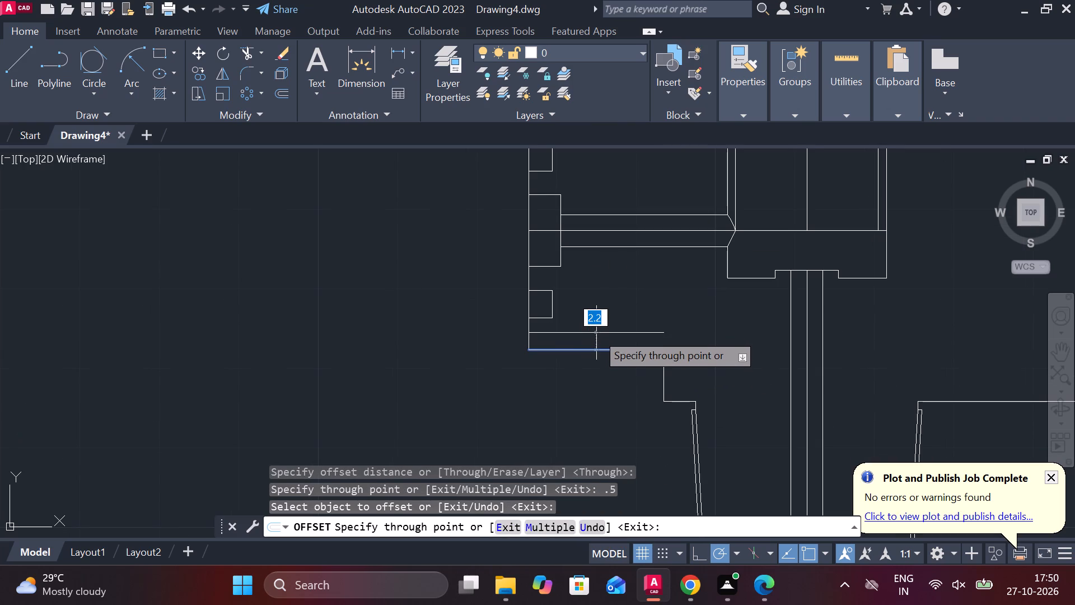
key(period)
key(7)
key(BackSpace)
key(5)
key(Return)
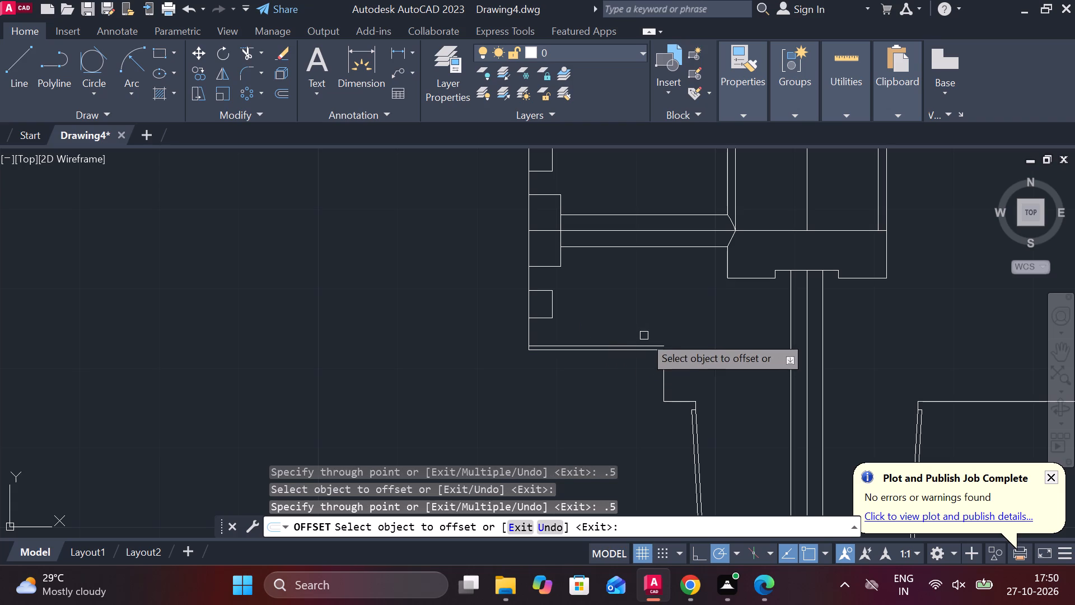
key(Escape)
Extend the left section's two vertical step edges, bottom and top, to meet the 0.5 offset lines.
key(e)
text(X)
key(space)
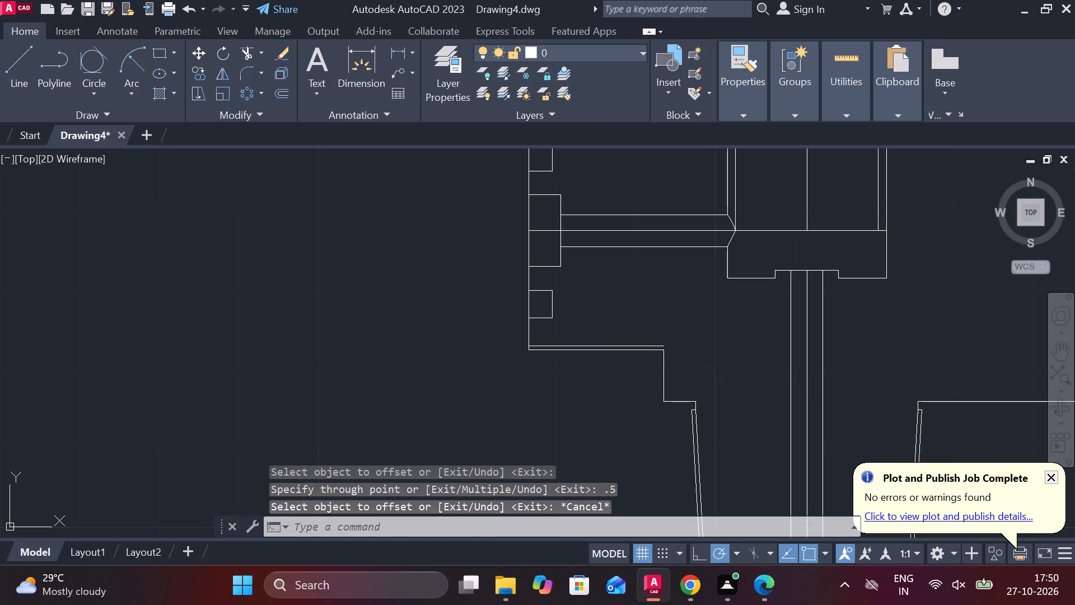
click(667, 361)
middle_drag(676, 245, 674, 364)
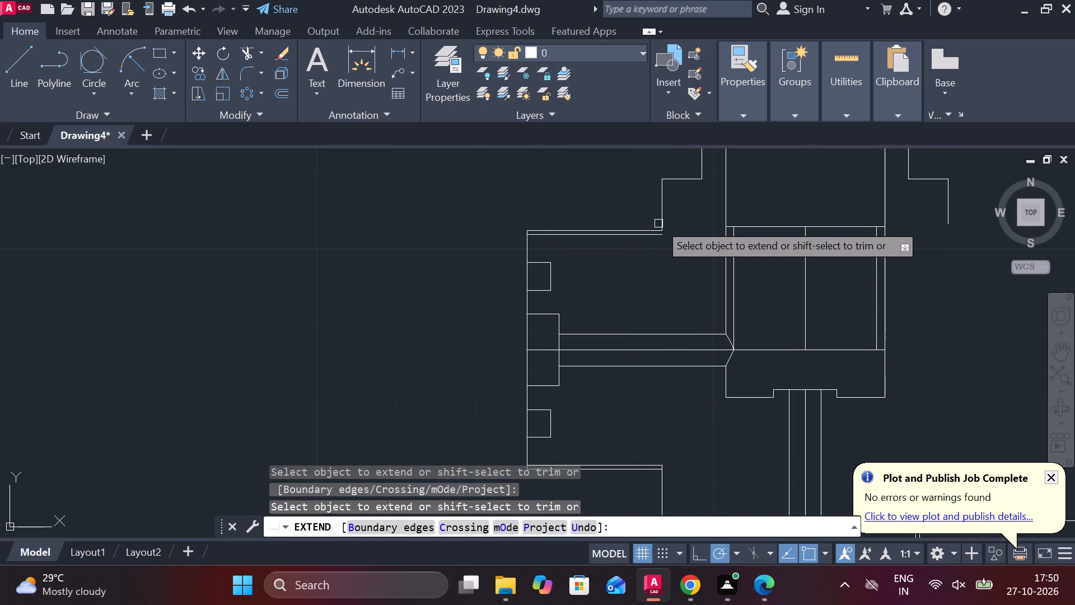
click(660, 216)
click(661, 221)
scroll(662, 221, up, 1)
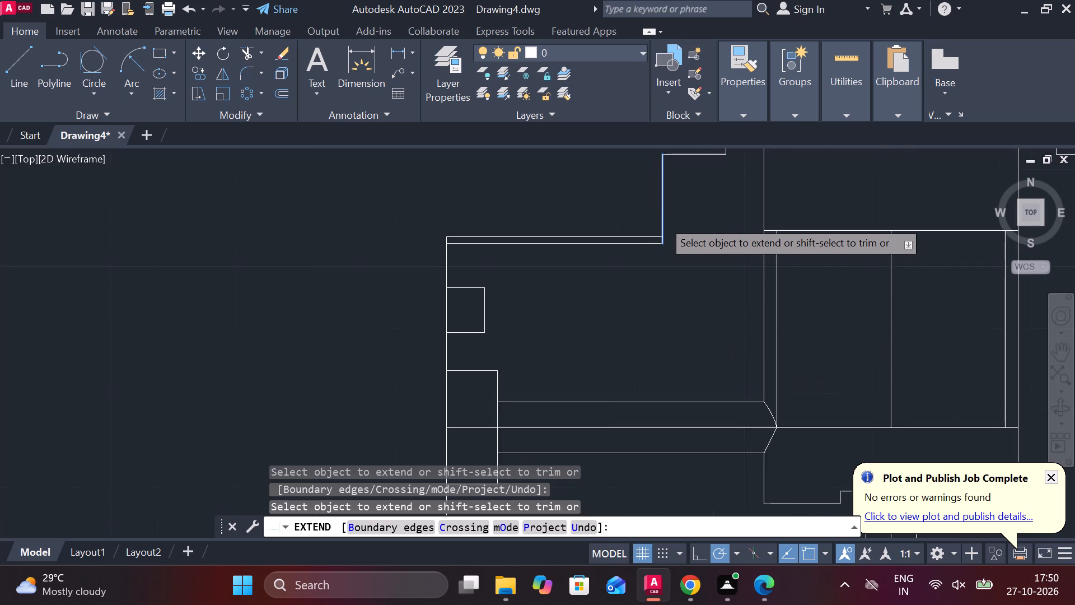
scroll(662, 220, up, 1)
click(662, 238)
scroll(682, 230, down, 3)
key(Escape)
Offset the upper section's left vertical outer edge 0.5 inward.
middle_drag(498, 316, 403, 225)
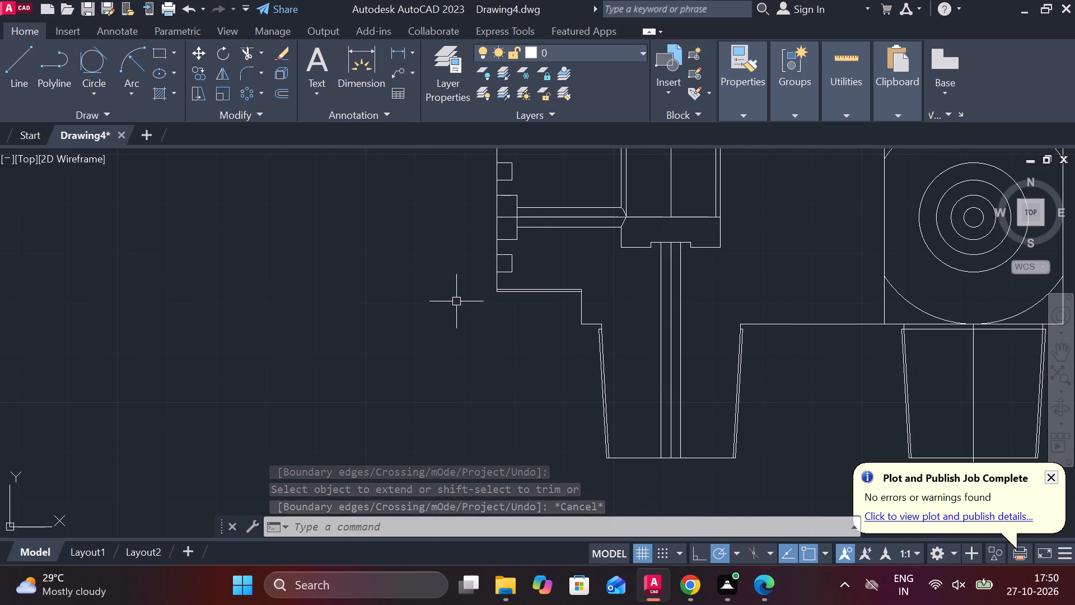
scroll(506, 284, down, 1)
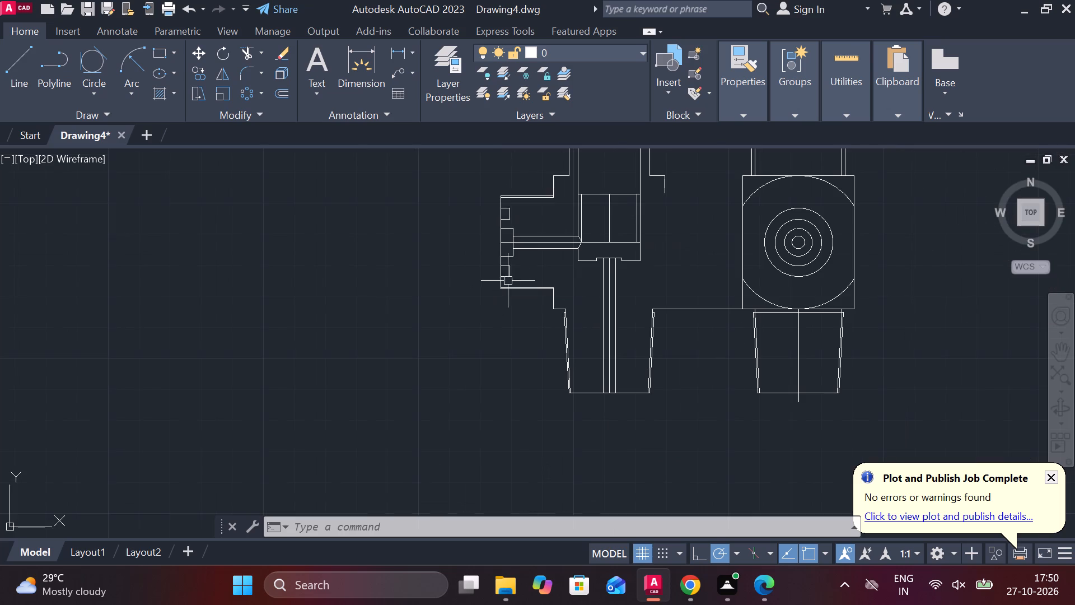
middle_drag(555, 191, 541, 274)
scroll(566, 213, up, 2)
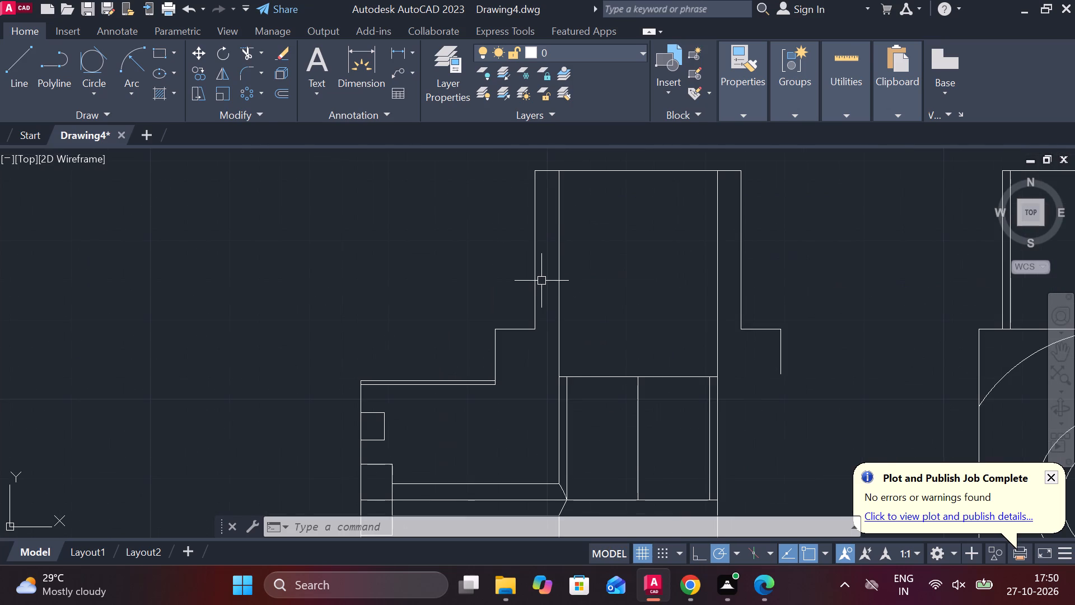
click(531, 240)
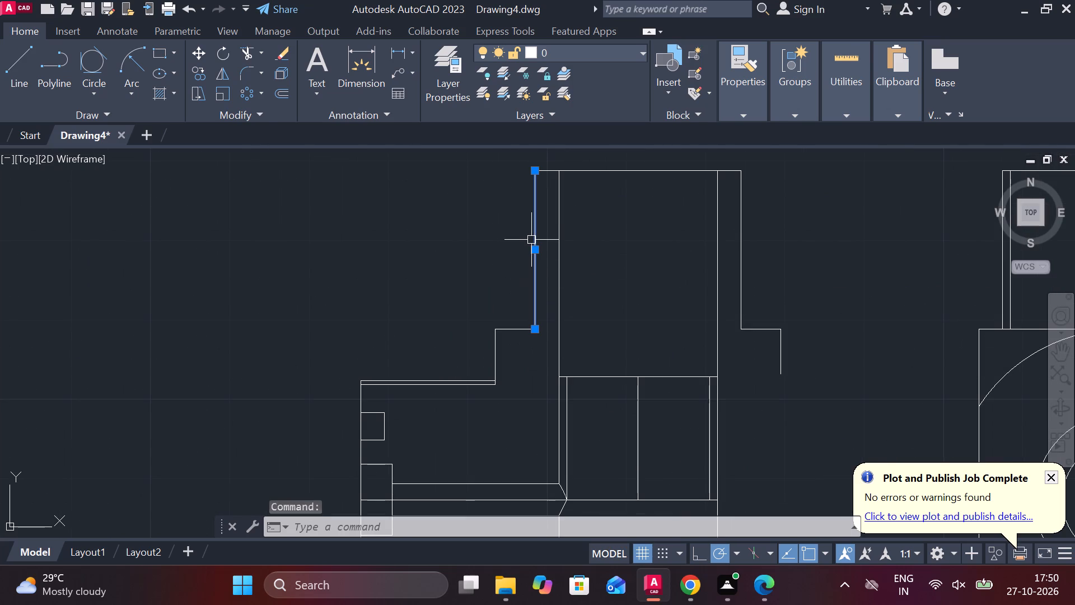
key(o)
key(Return)
key(Return)
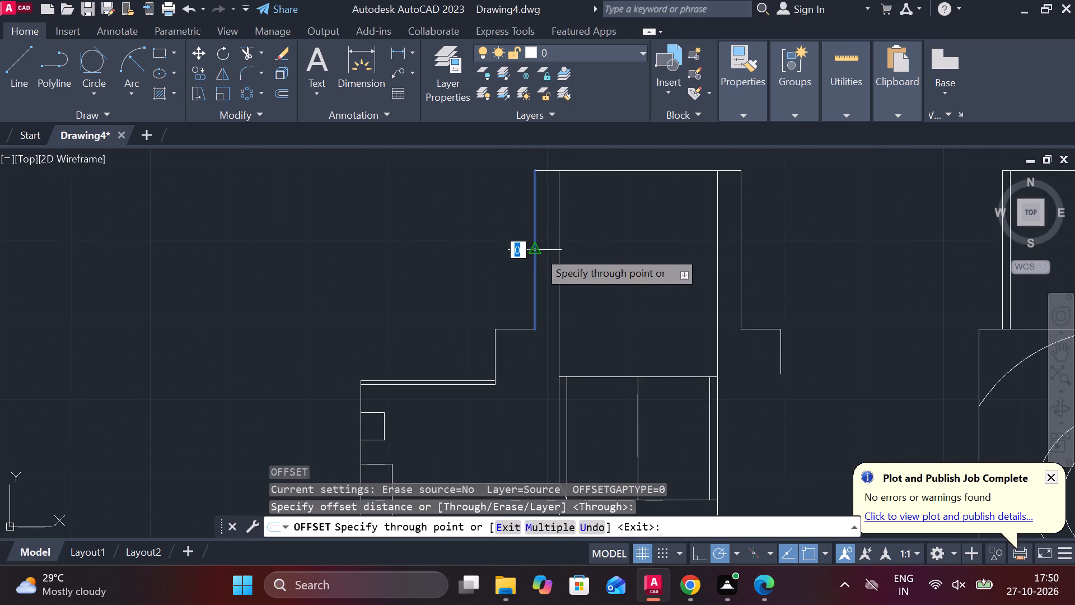
text(.5)
key(space)
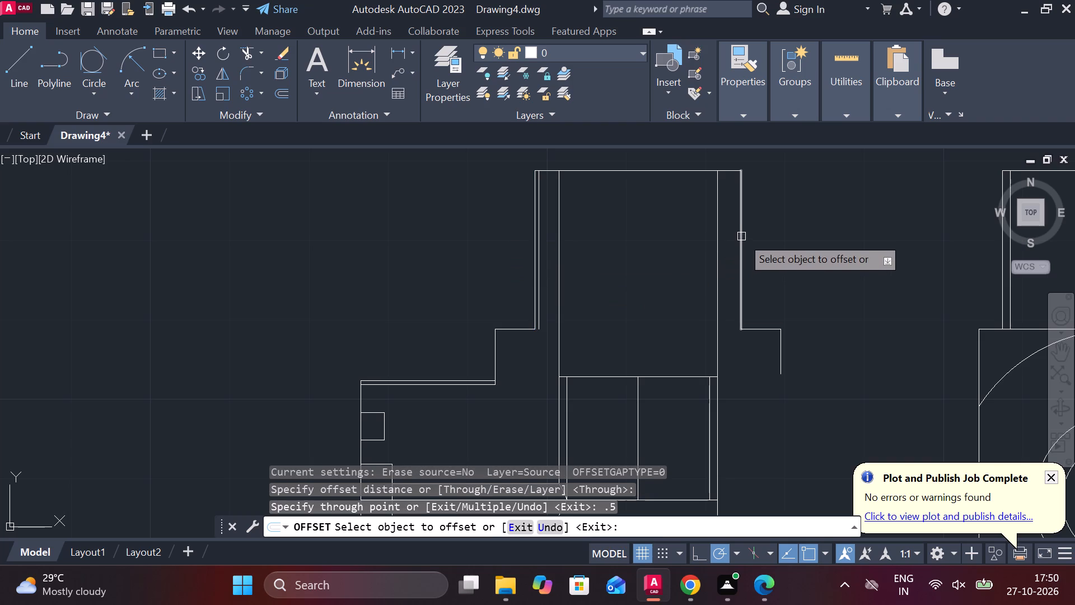
Offset the upper section's right vertical outer edge 0.5 inward.
click(741, 236)
text(.5)
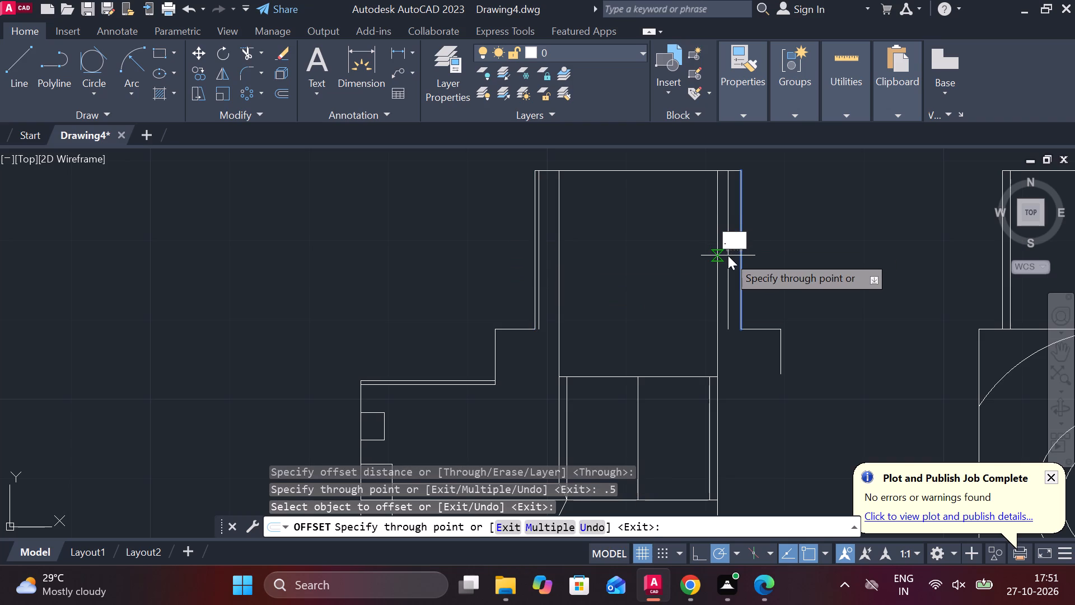
key(space)
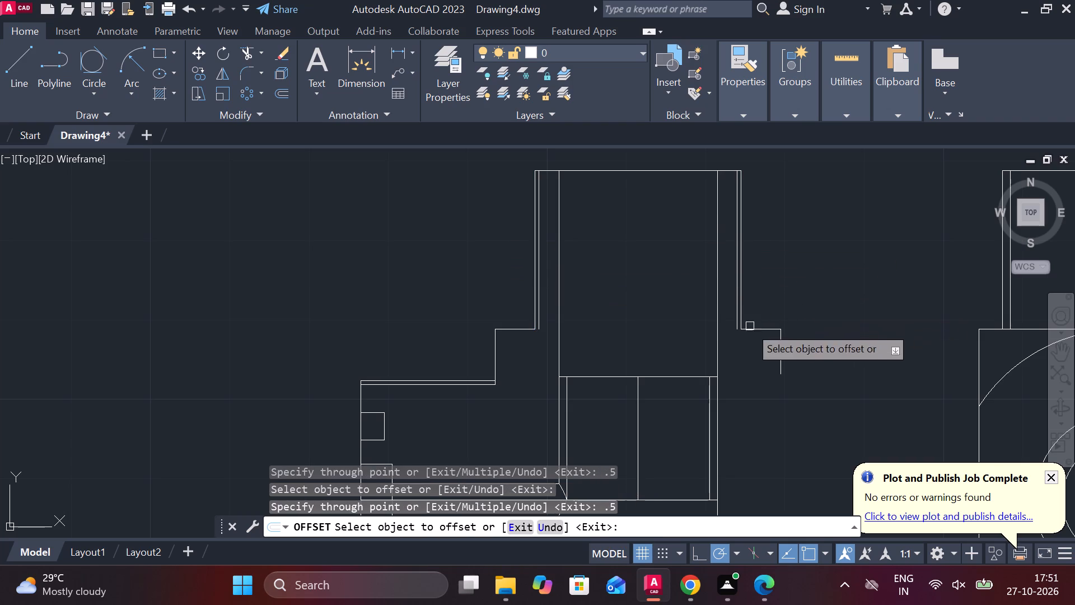
scroll(551, 338, up, 2)
key(Escape)
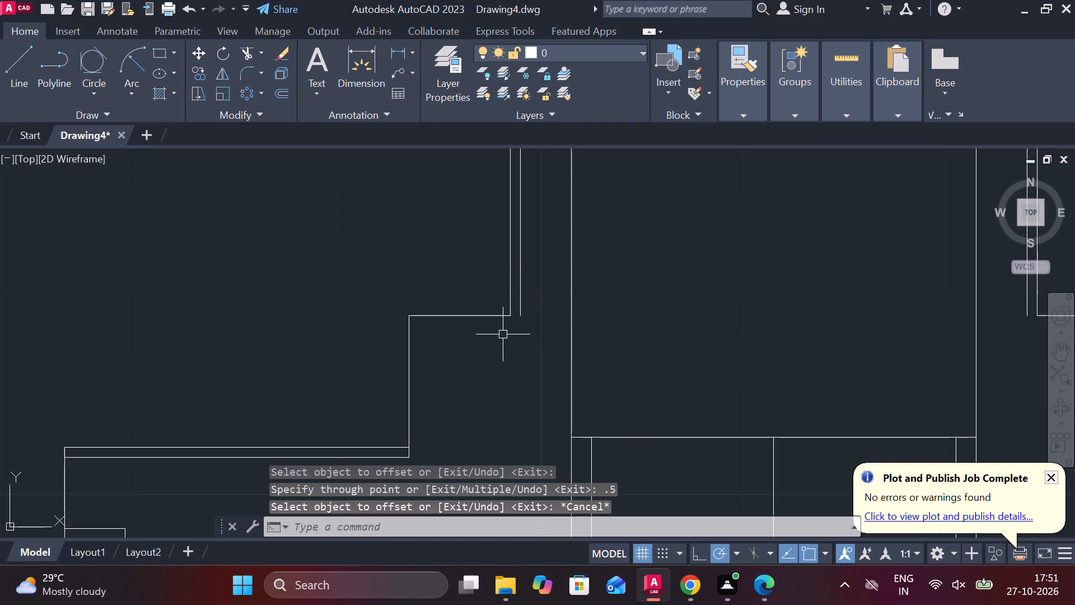
Extend the left and right horizontal shoulder lines inward to the upper section's 0.5 offset lines.
key(e)
text(X)
key(space)
click(491, 320)
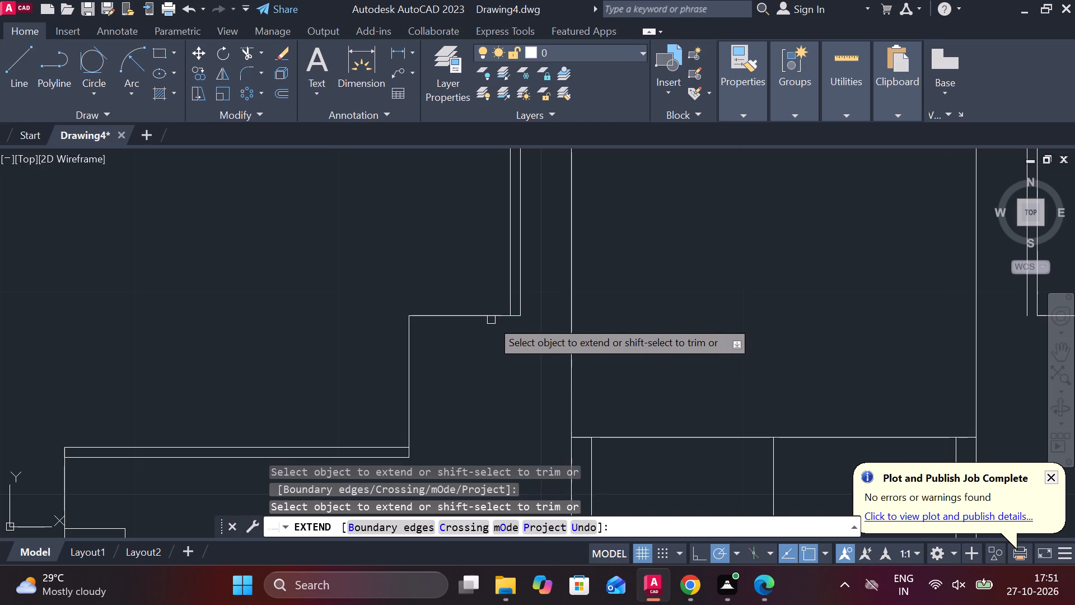
scroll(515, 318, down, 2)
click(728, 318)
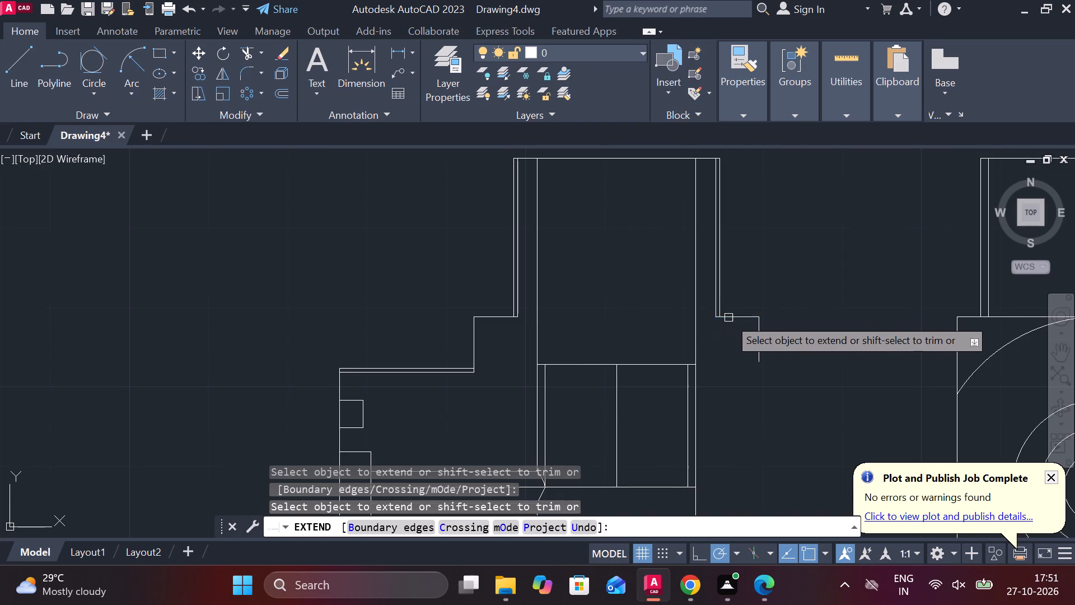
scroll(758, 299, down, 2)
middle_drag(769, 293, 733, 227)
middle_drag(429, 424, 409, 418)
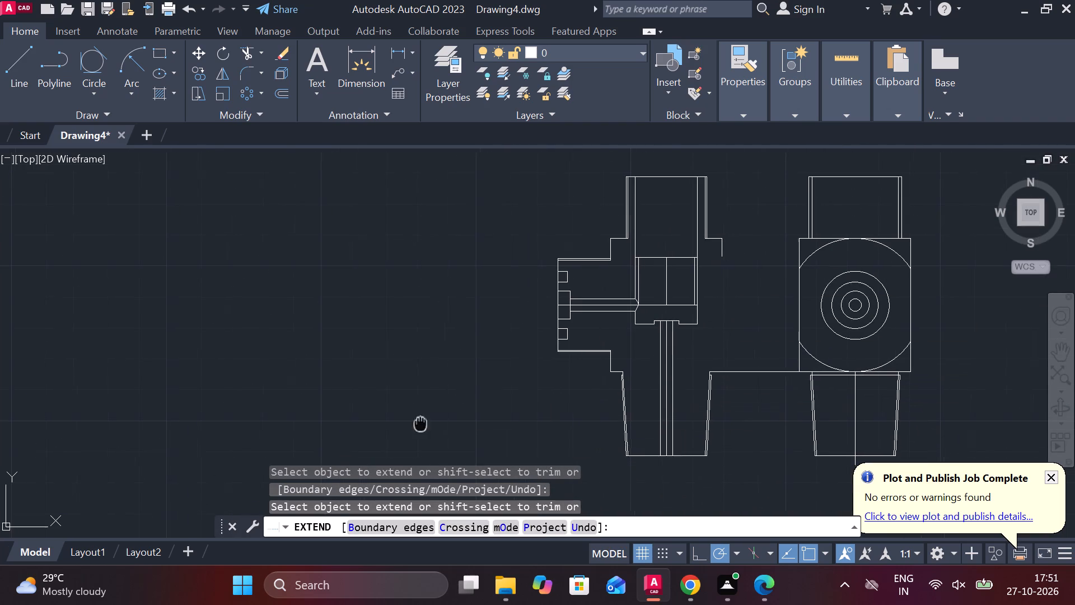
middle_drag(409, 418, 378, 385)
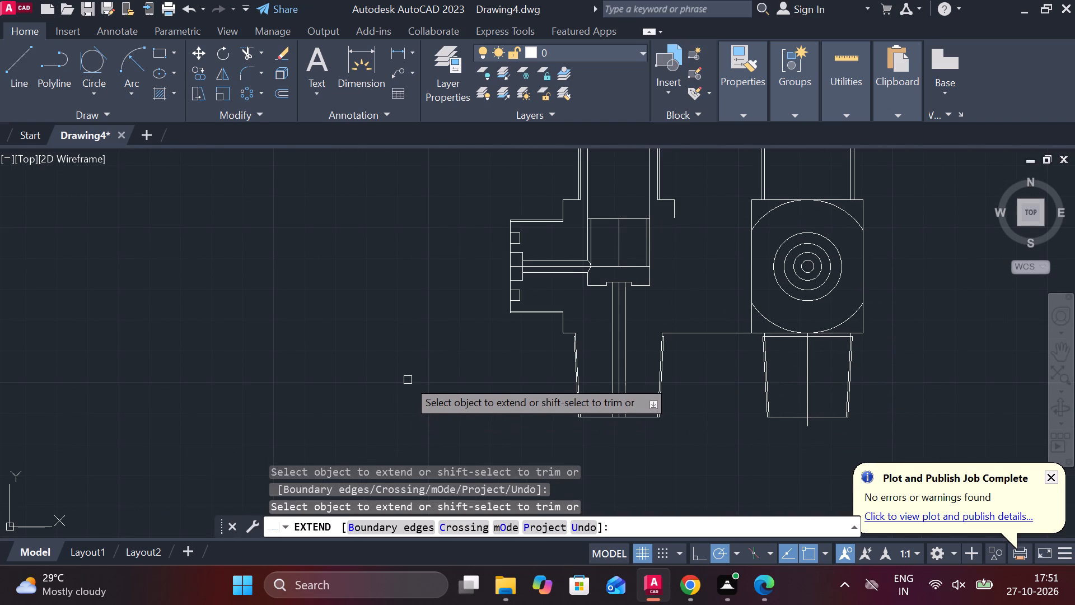
key(Escape)
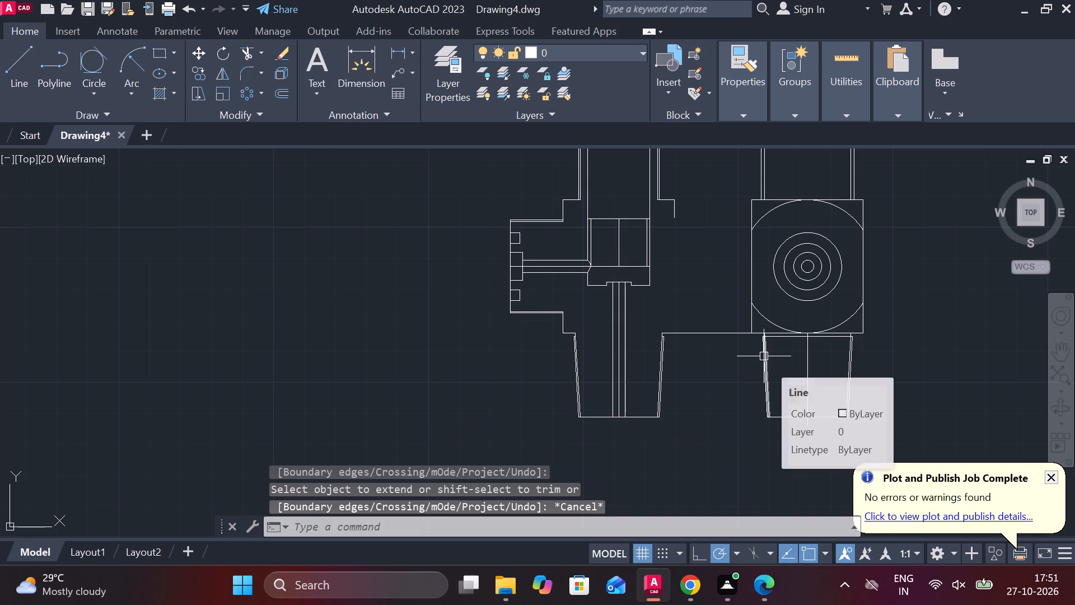
Draw connected lines from the upper section's top-right corner: about 17.5 right, 54 down, and horizontally left past the central stem.
middle_drag(708, 240, 702, 284)
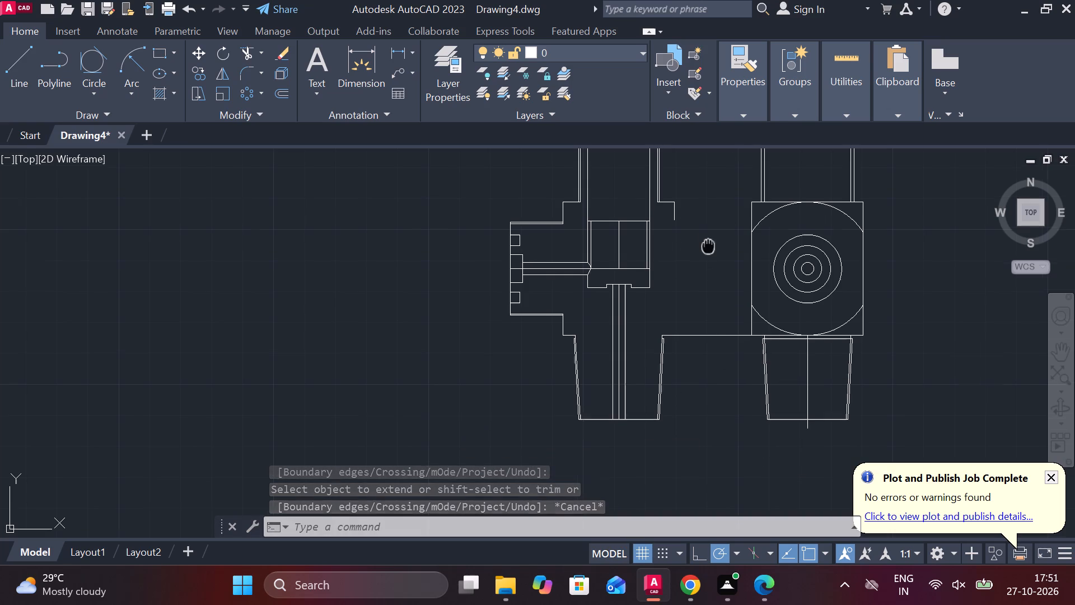
middle_drag(702, 284, 696, 319)
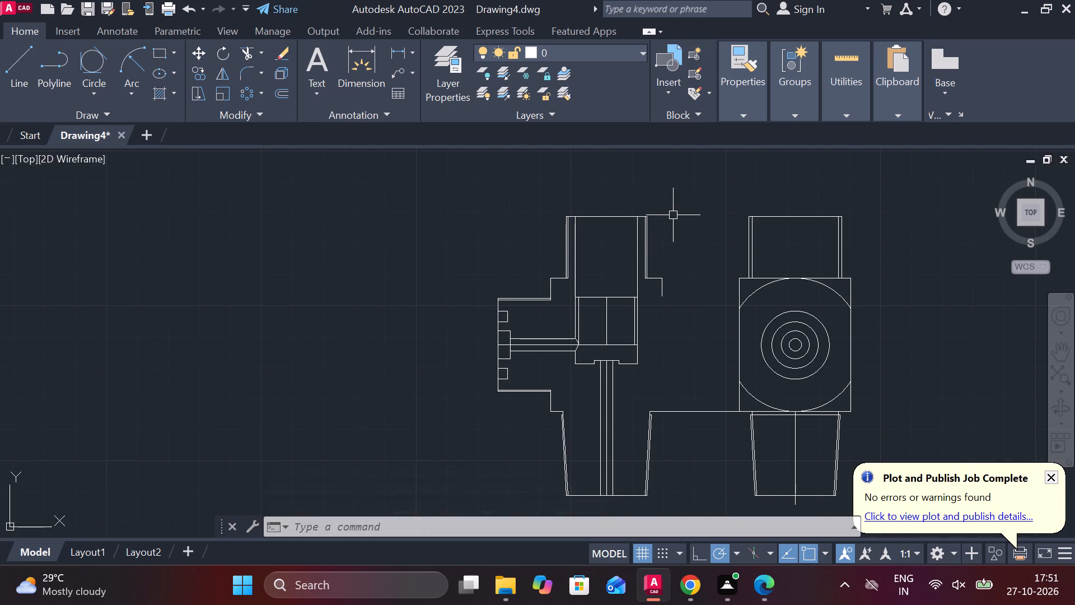
key(l)
key(Return)
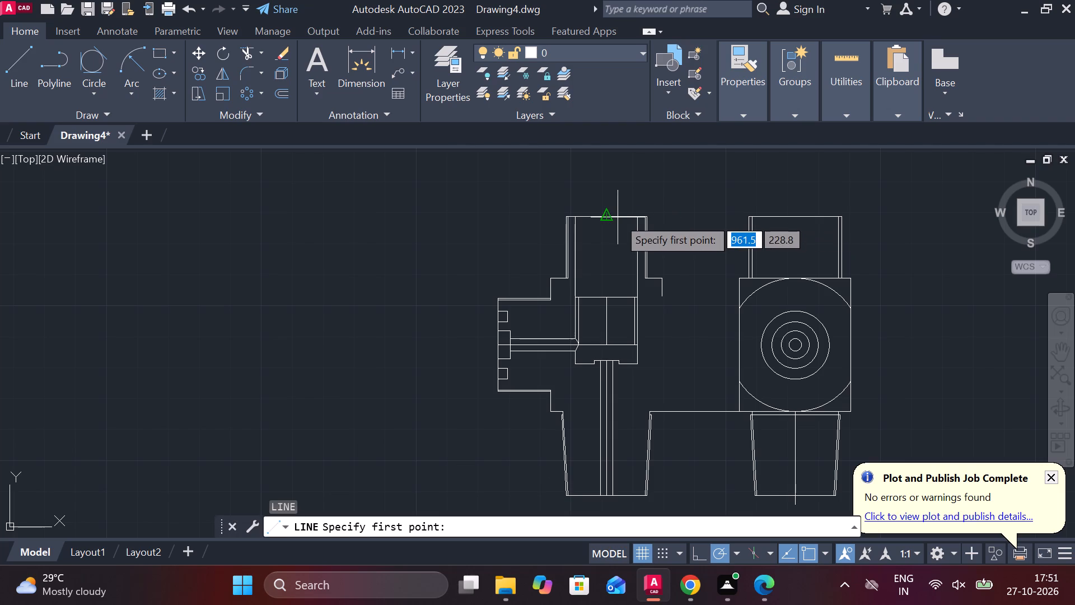
click(649, 217)
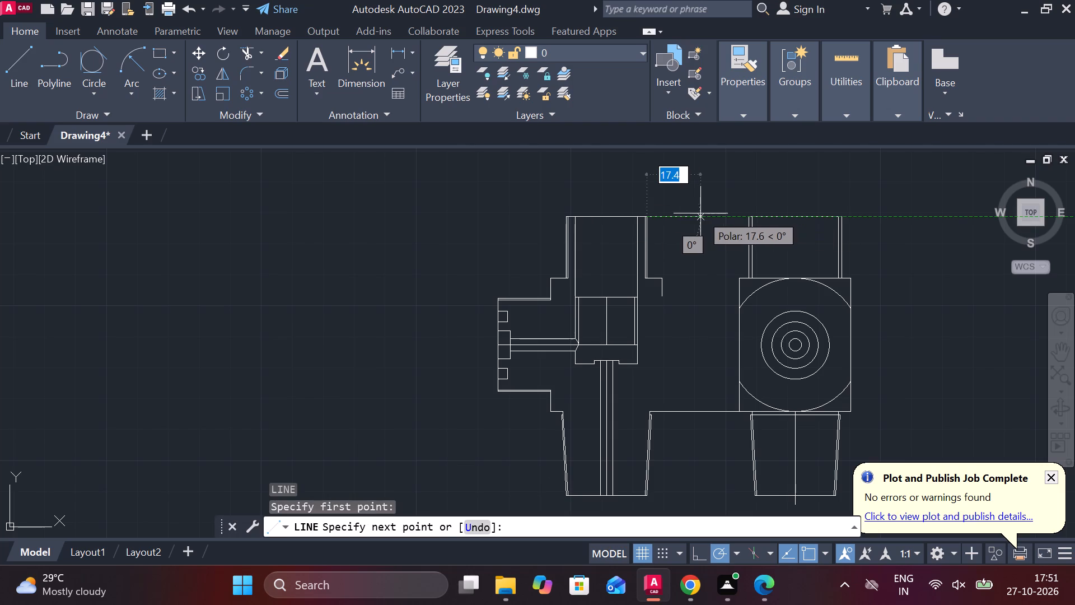
click(700, 213)
text(54)
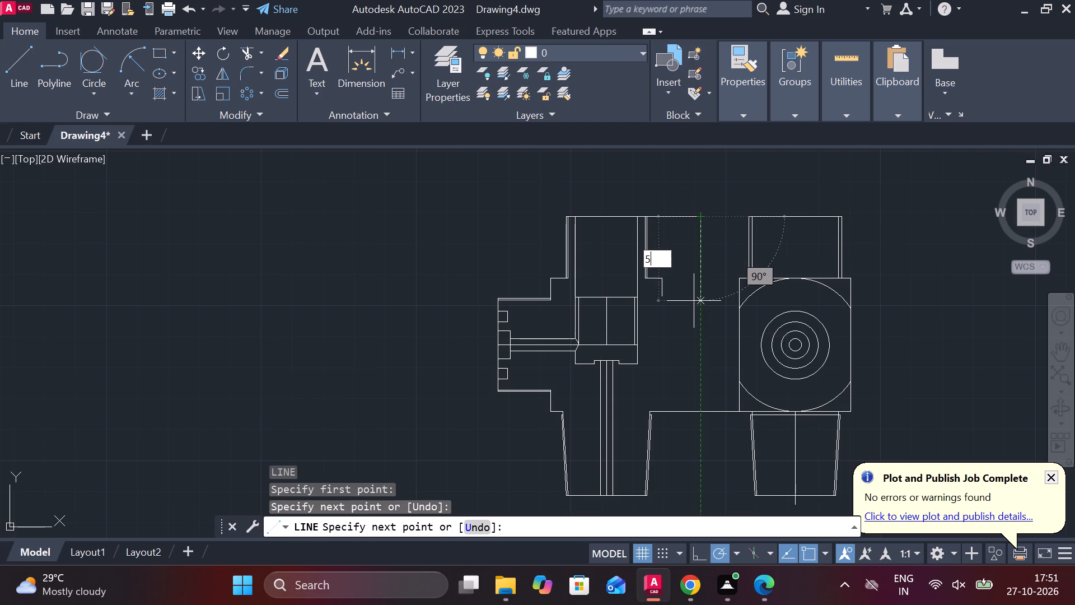
key(space)
scroll(623, 403, up, 2)
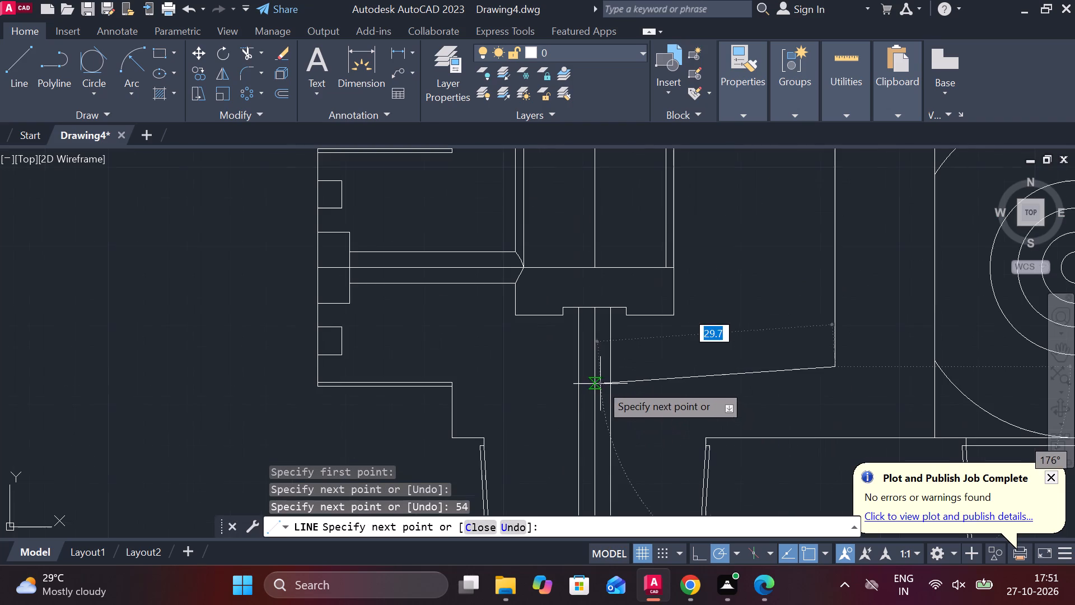
click(492, 363)
key(Escape)
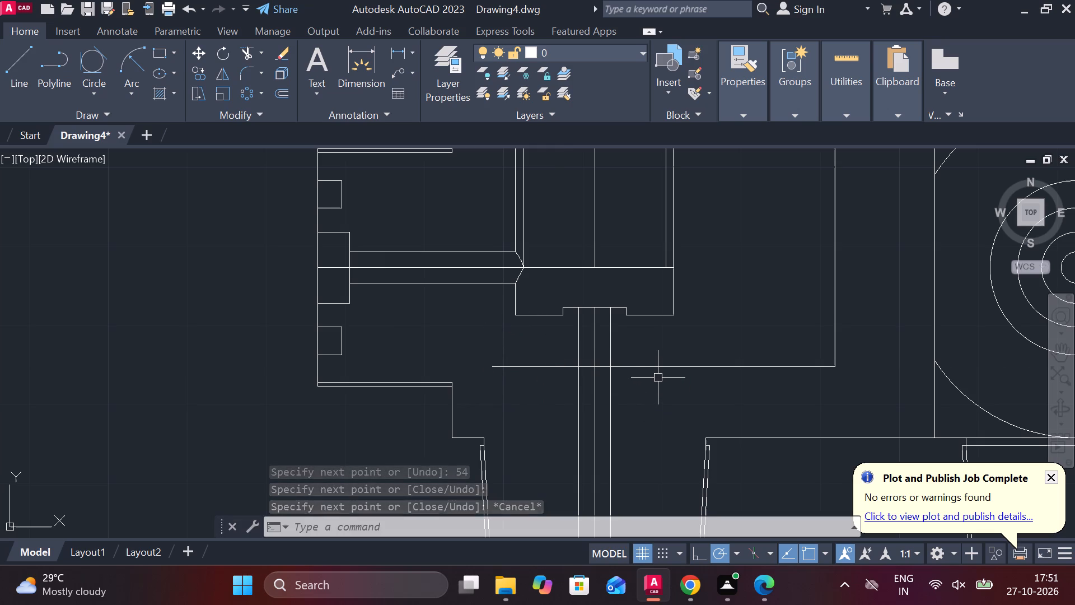
Draw a line 25 right from the central stem's bottom midpoint, continuing vertically up past the horizontal reference line.
middle_drag(704, 424, 638, 202)
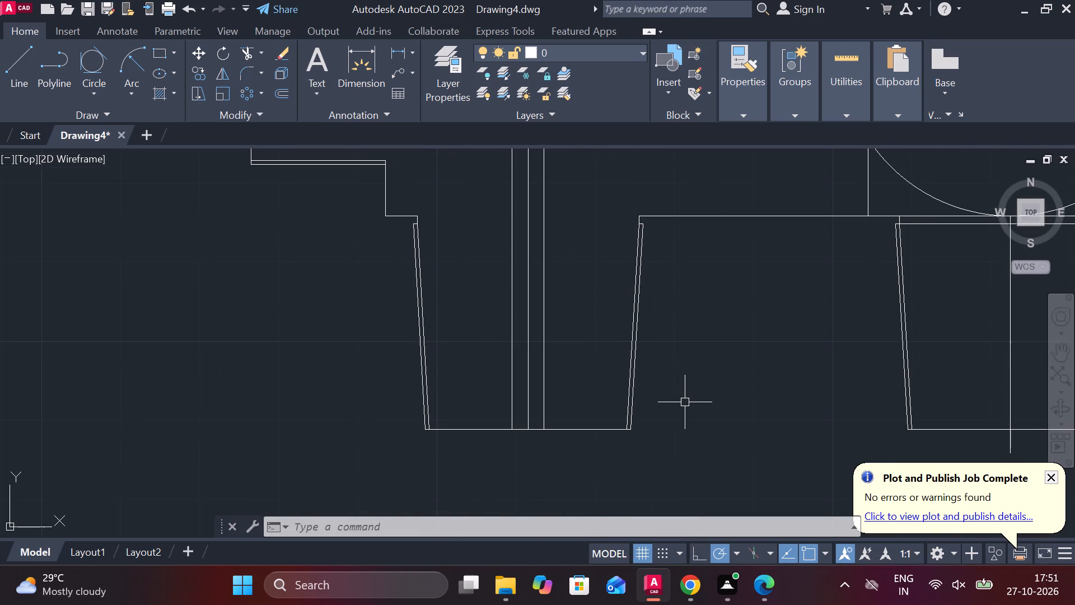
key(l)
key(Return)
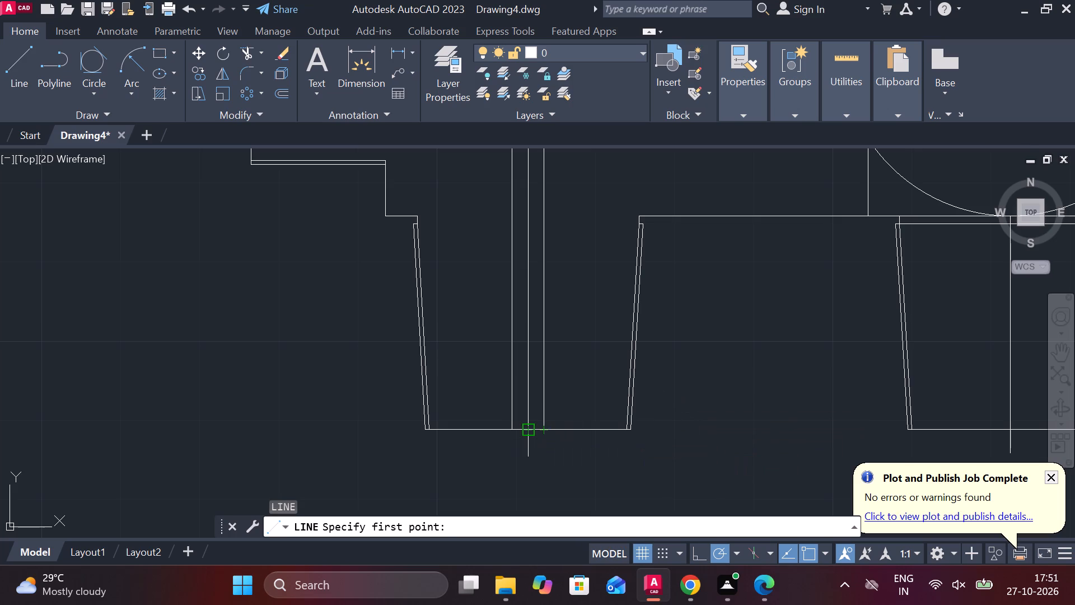
click(532, 432)
text(25)
key(space)
middle_drag(742, 322, 739, 396)
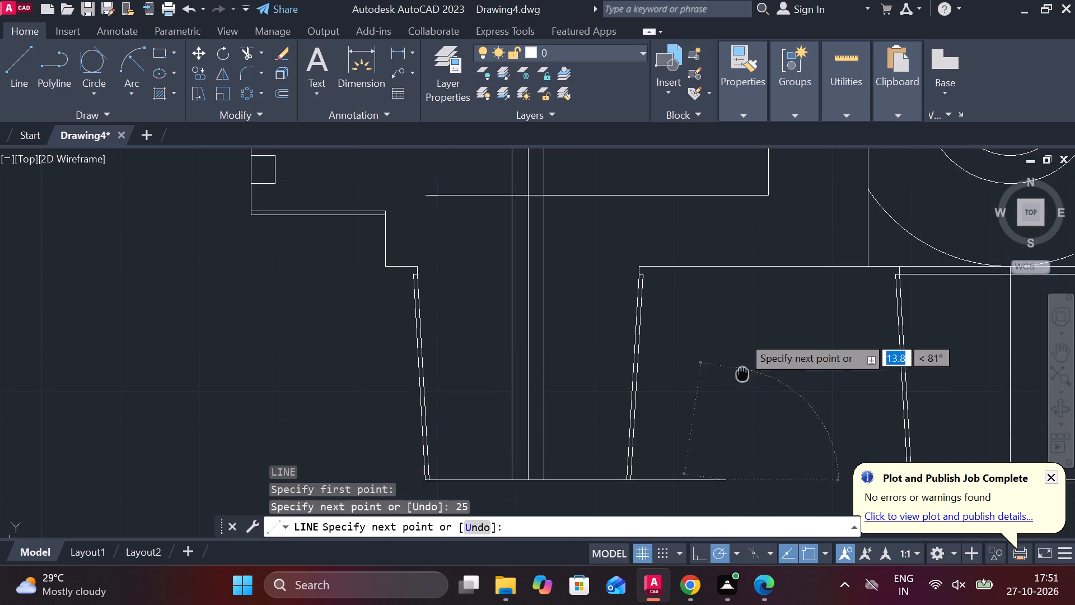
middle_drag(739, 396, 724, 470)
click(704, 256)
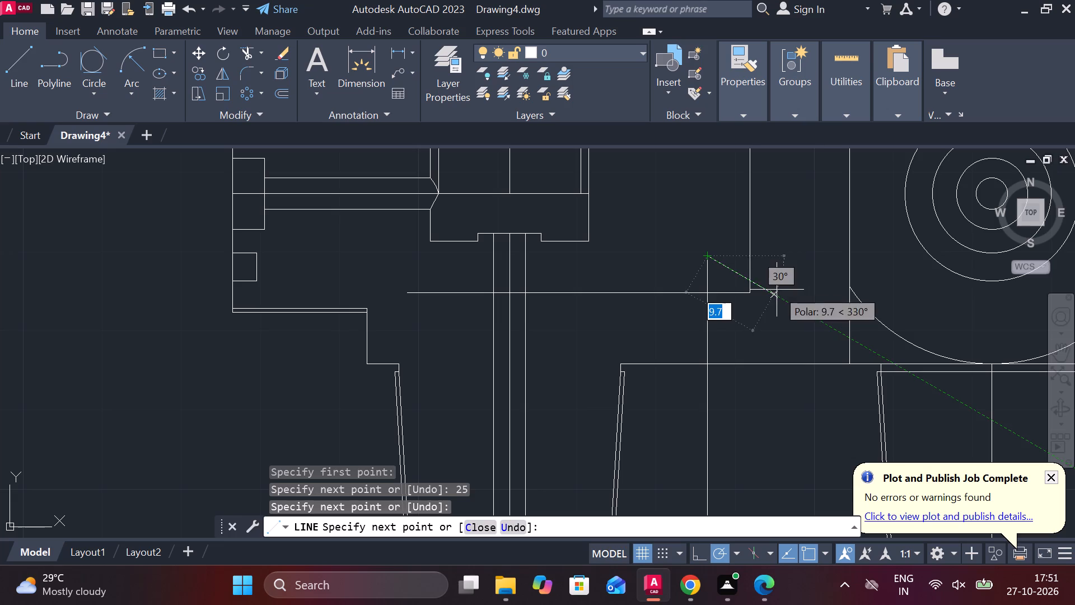
key(Escape)
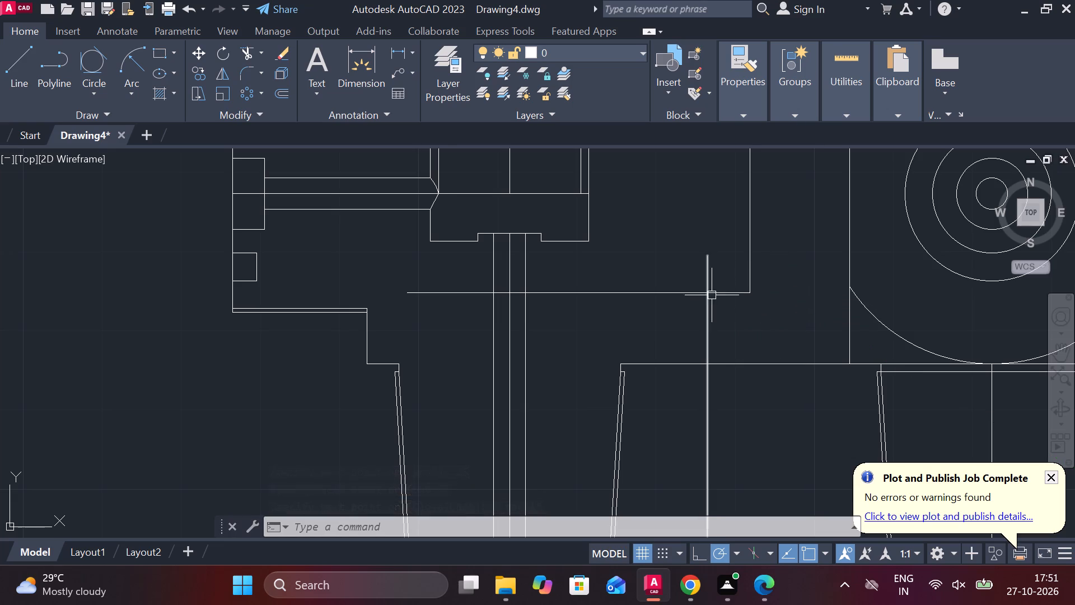
Draw a line 9 up from the intersection of the two reference lines, plus a short horizontal segment to the left.
key(l)
key(Return)
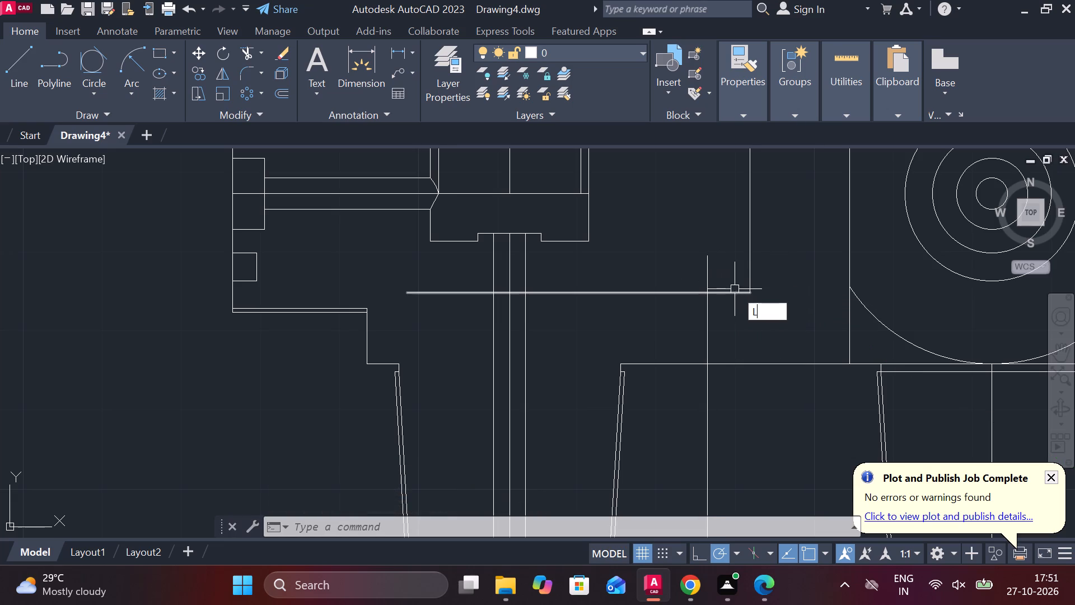
click(711, 287)
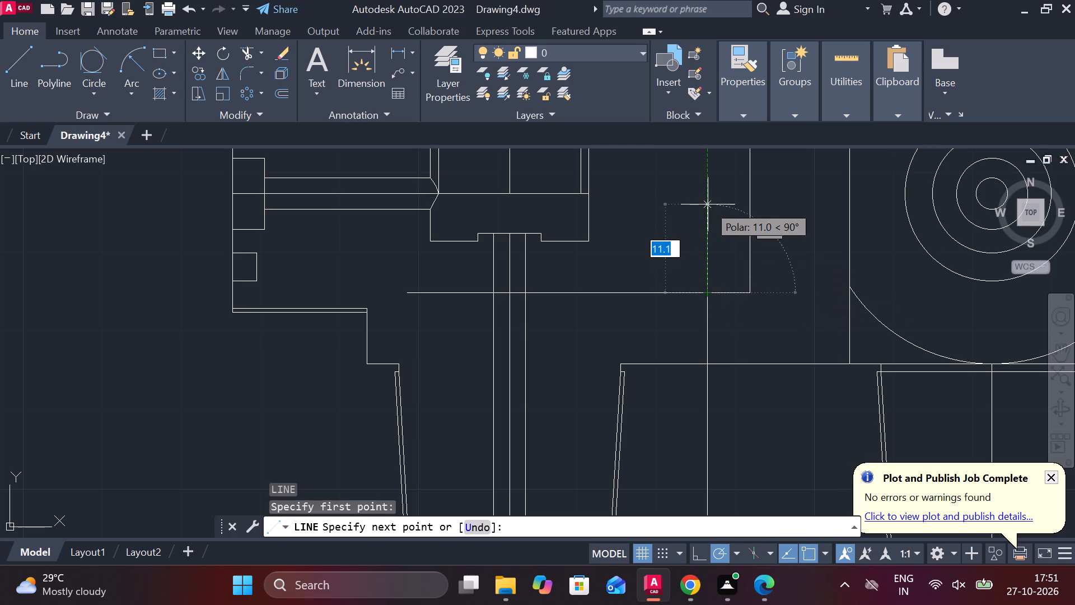
key(9)
key(Return)
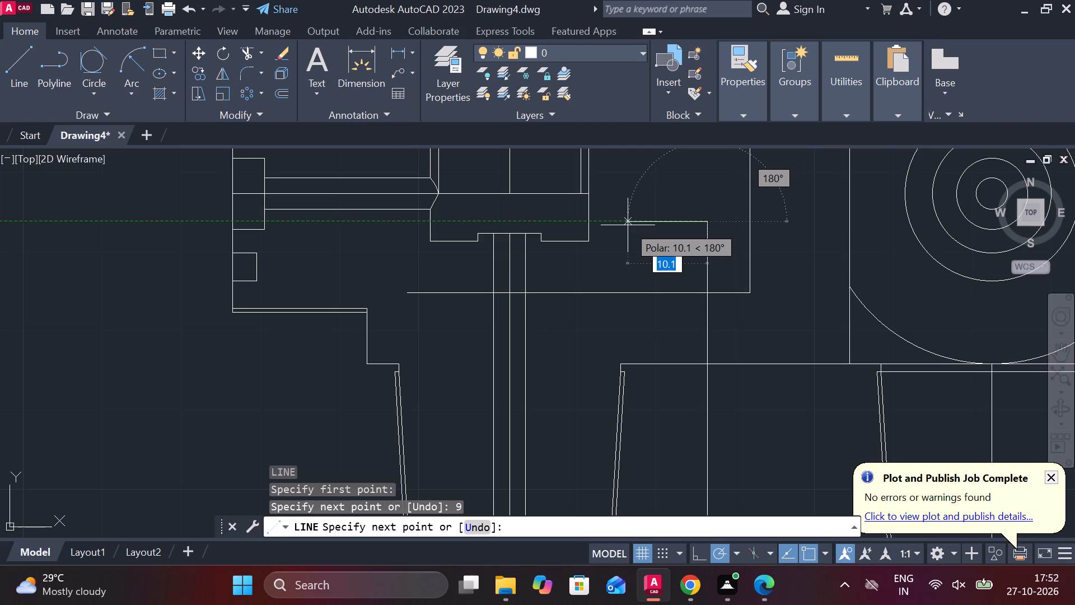
scroll(628, 225, down, 1)
middle_drag(628, 225, 630, 334)
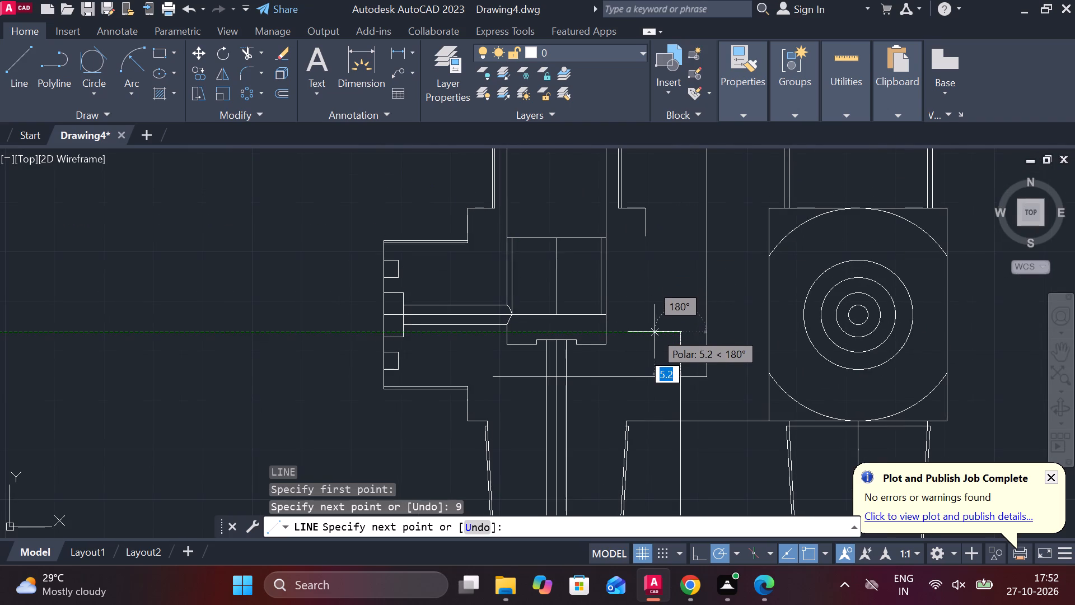
click(660, 333)
key(Escape)
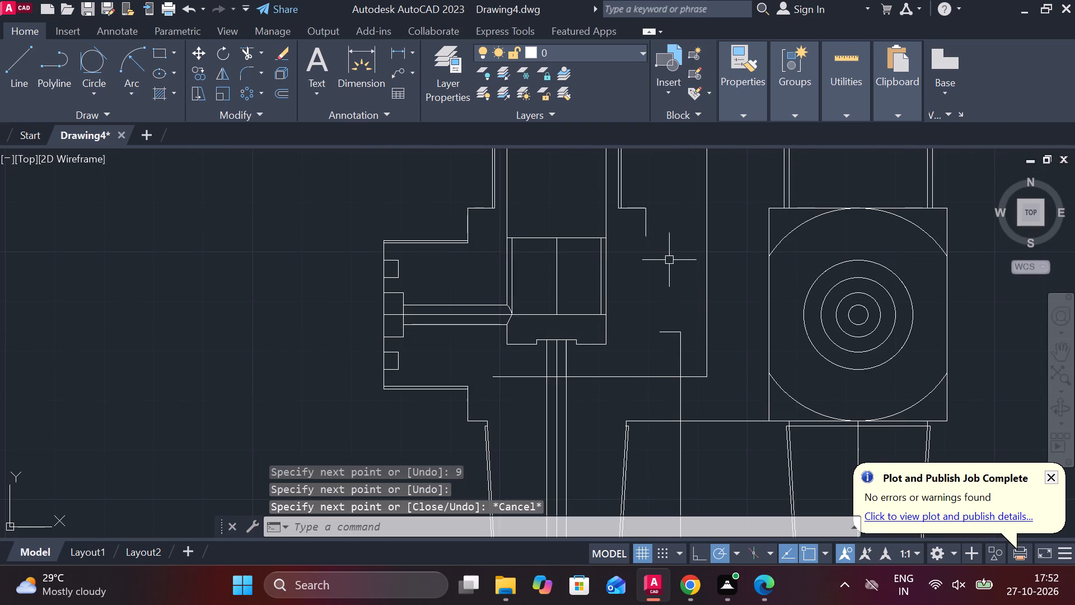
Extend the right-side short vertical line down to the horizontal reference line, and the short horizontal segment left to meet it.
text(EX)
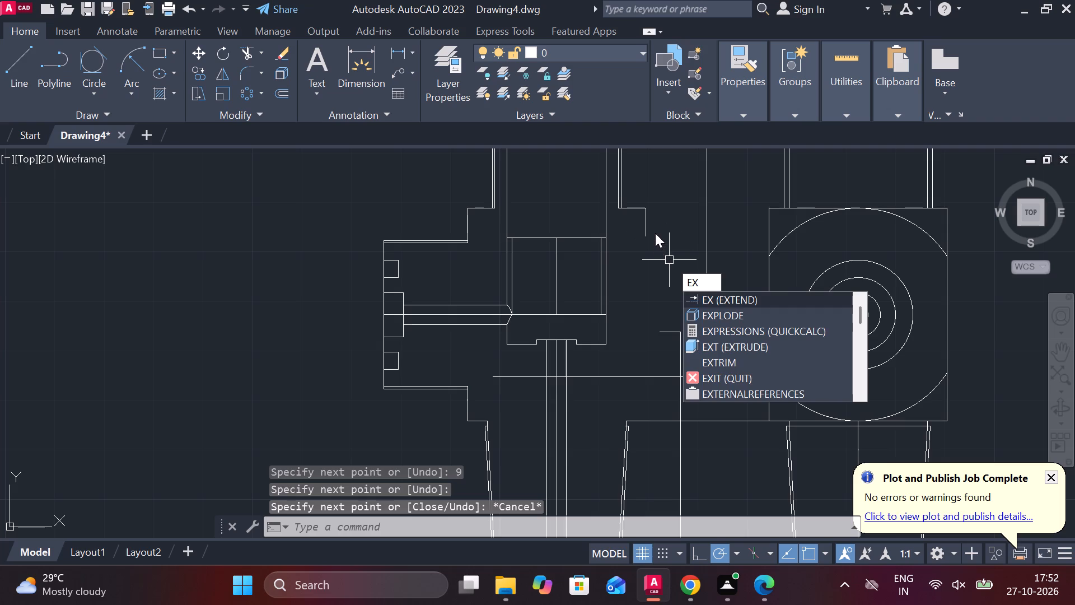
click(709, 301)
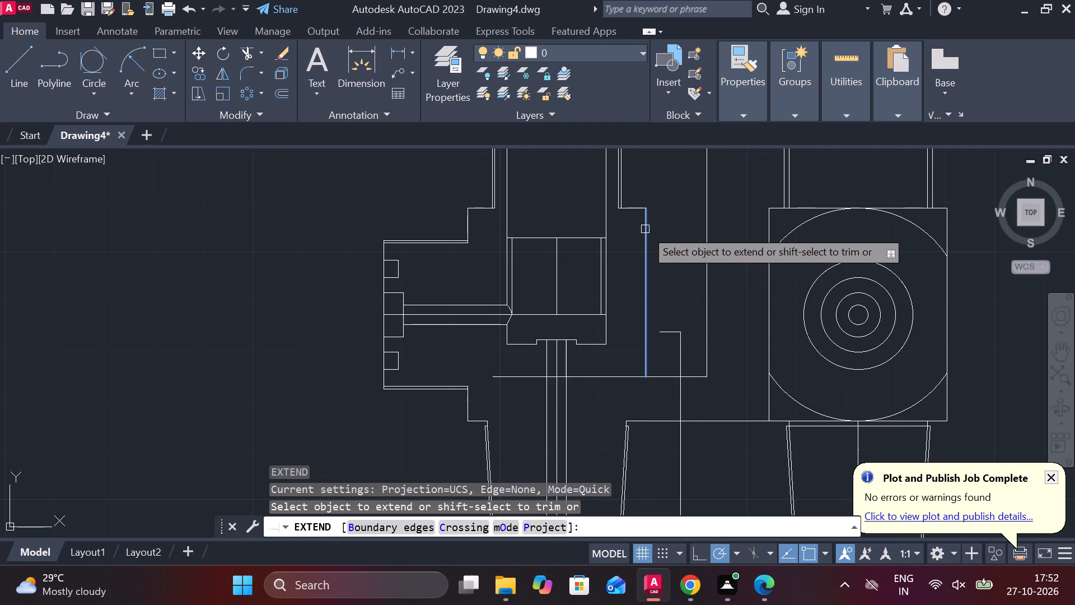
click(645, 229)
key(Escape)
key(space)
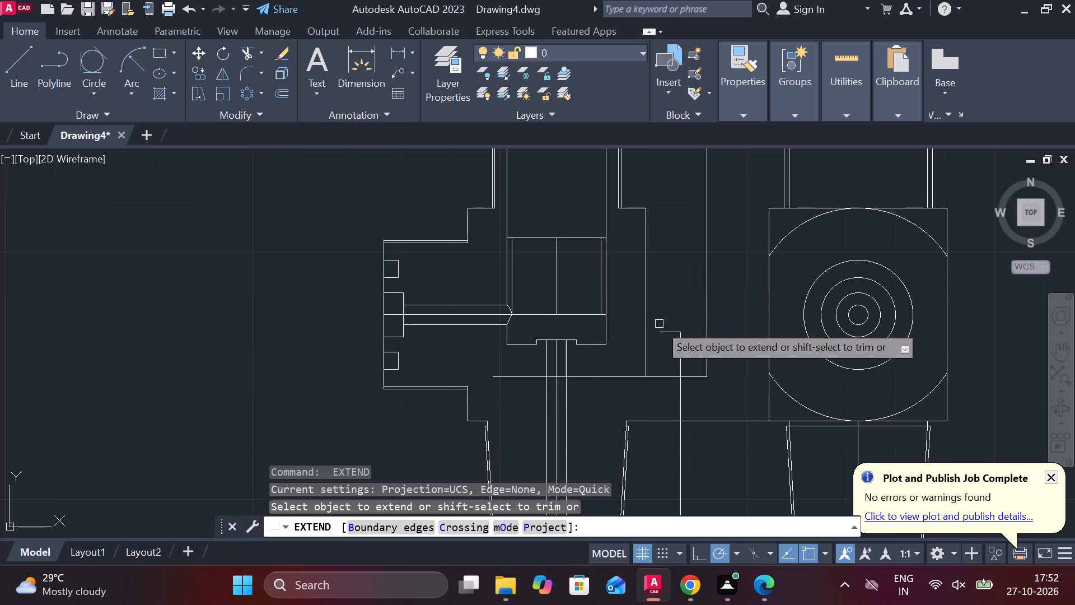
click(669, 329)
key(Escape)
Trim the extended vertical line below its corner with the short horizontal segment.
text(TR)
key(space)
click(642, 355)
click(648, 355)
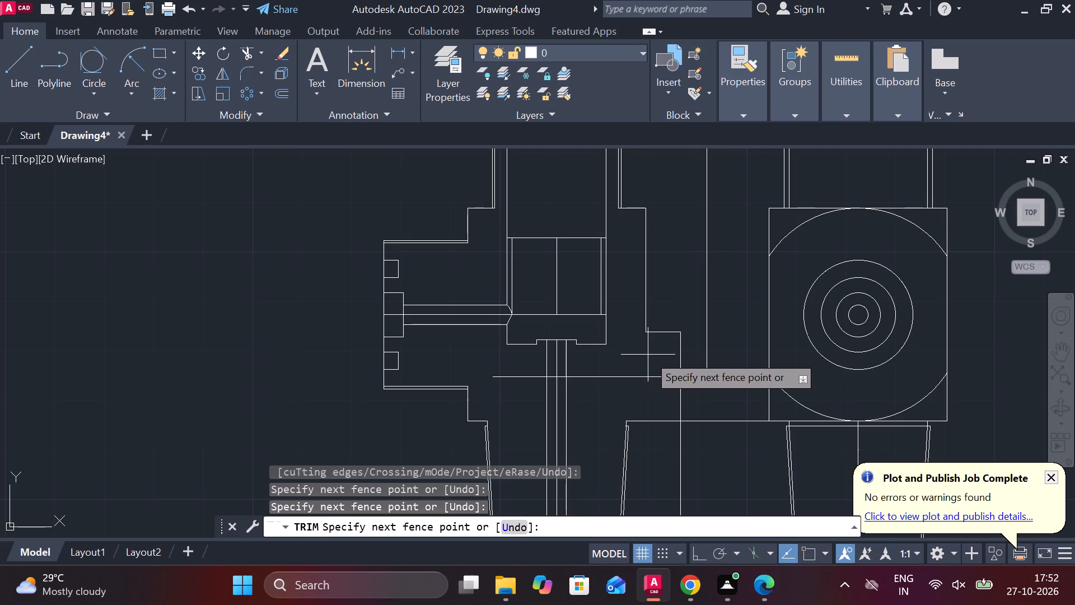
click(660, 349)
middle_drag(657, 349, 621, 335)
key(Escape)
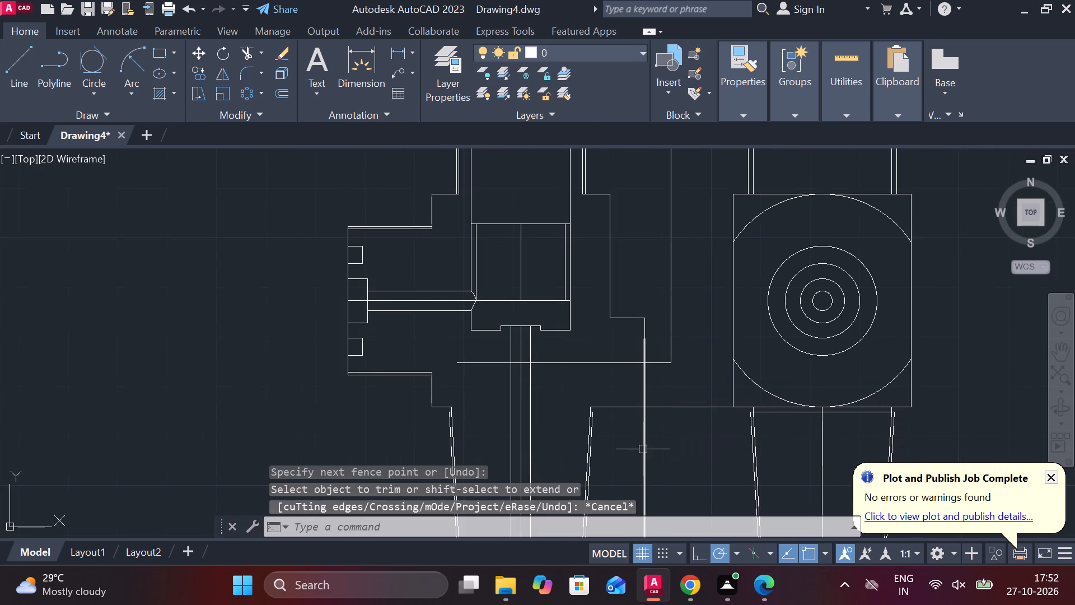
Erase the long vertical reference line located 25 right of the central stem.
click(643, 449)
text(E)
key(space)
Draw a line 9 straight down from where the right outline's short vertical edge meets the horizontal reference line.
middle_drag(657, 450, 642, 441)
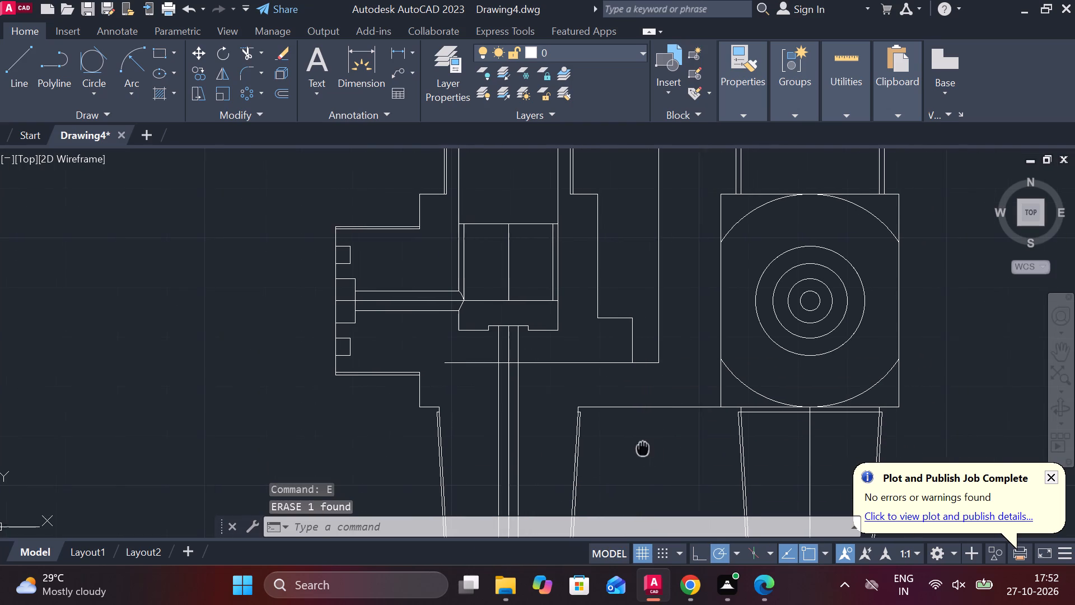
middle_drag(642, 441, 642, 439)
key(l)
key(Return)
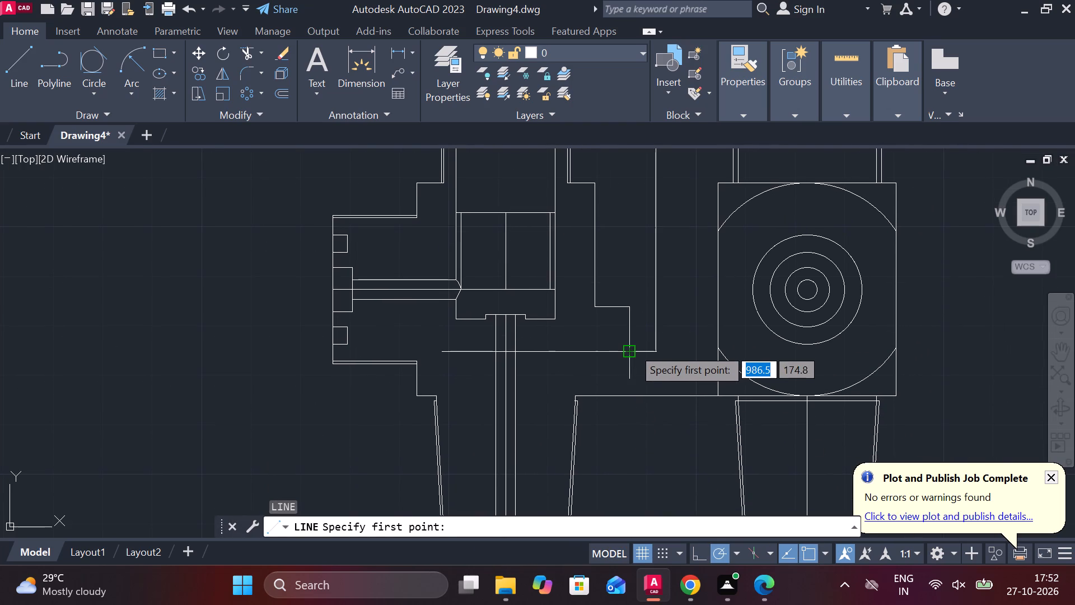
click(632, 347)
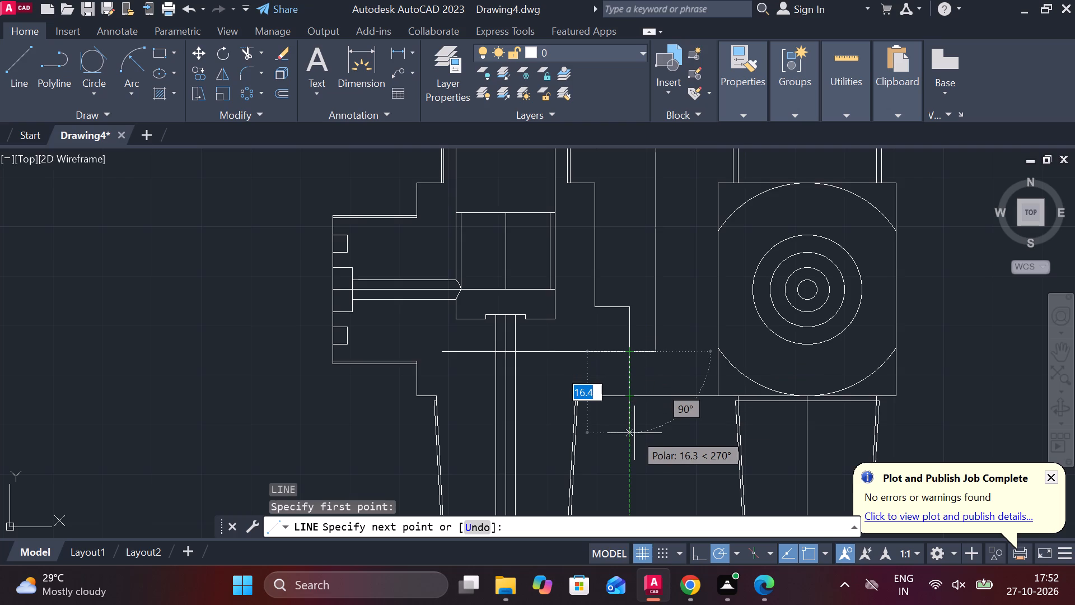
key(9)
key(Return)
scroll(634, 426, up, 2)
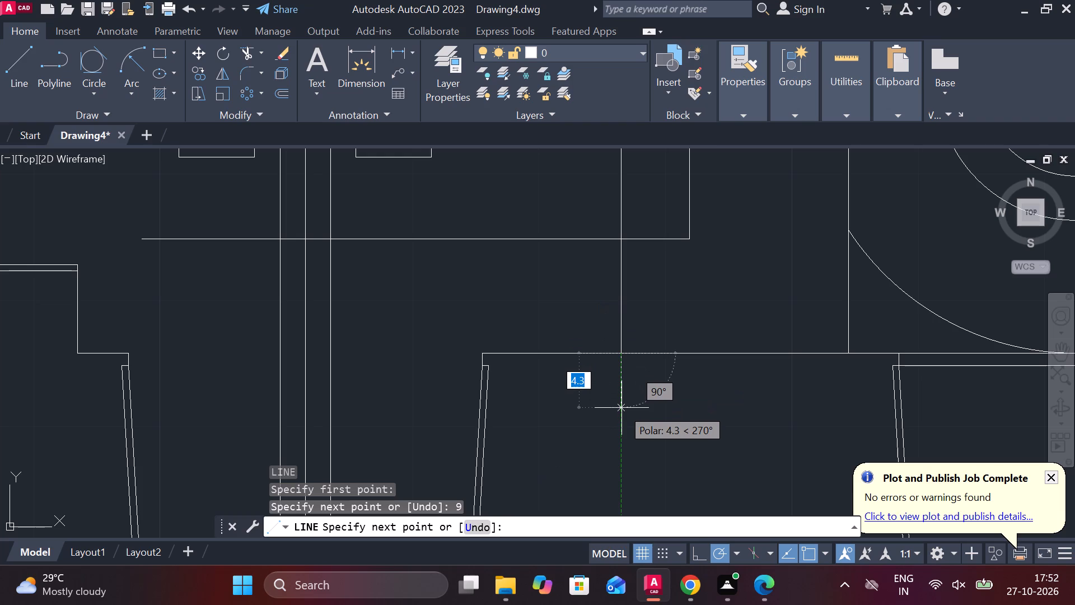
key(Escape)
Erase the outer vertical reference line just right of the new right-side outline.
scroll(641, 398, down, 1)
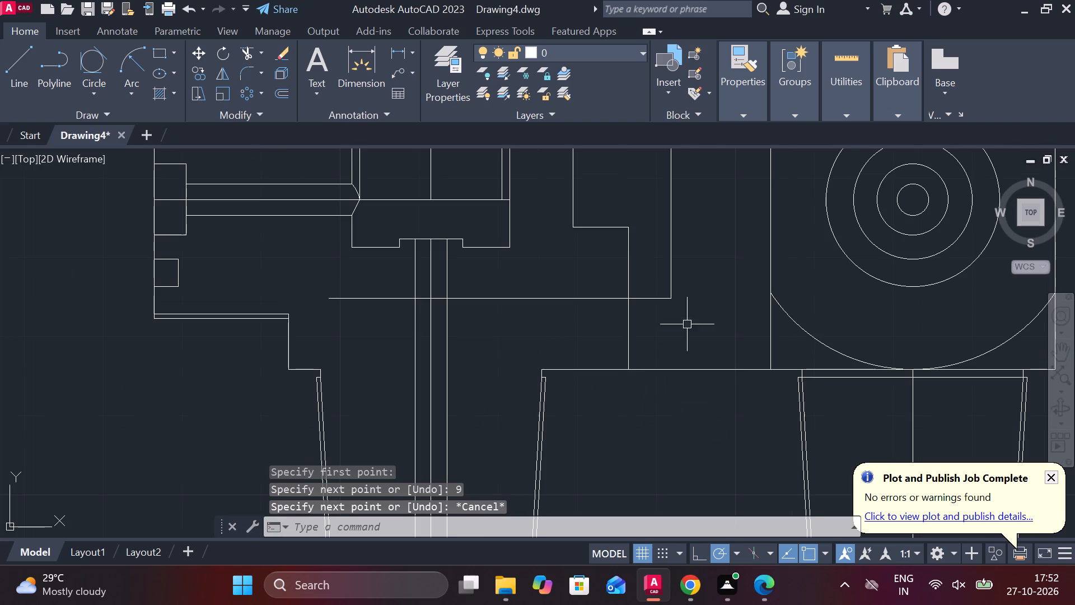
click(675, 270)
text(E)
key(space)
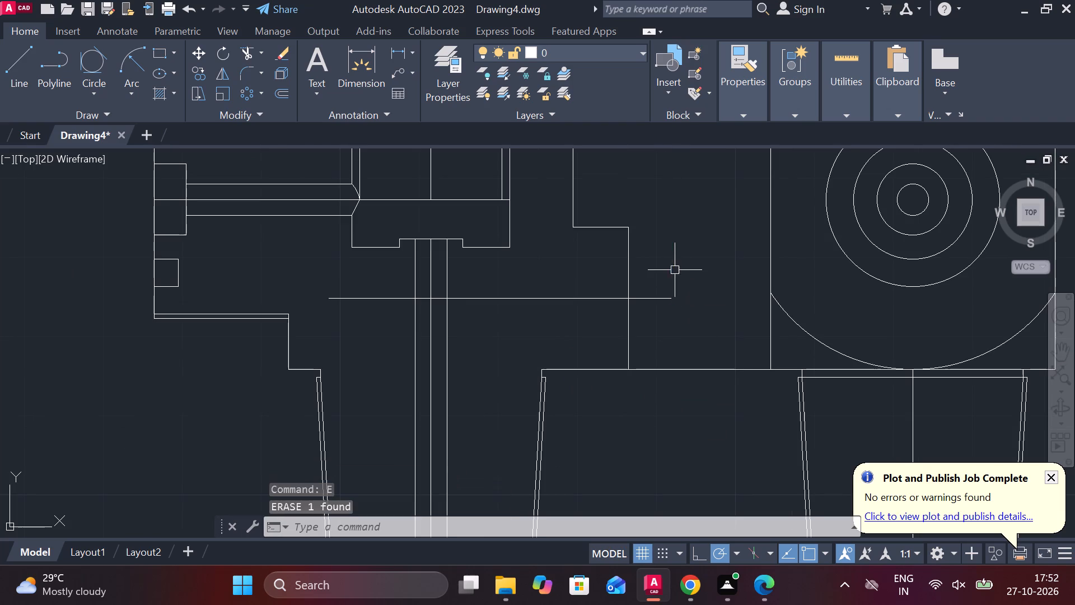
Trim the horizontal reference line's overhang beyond the right-side outline.
text(TR)
key(space)
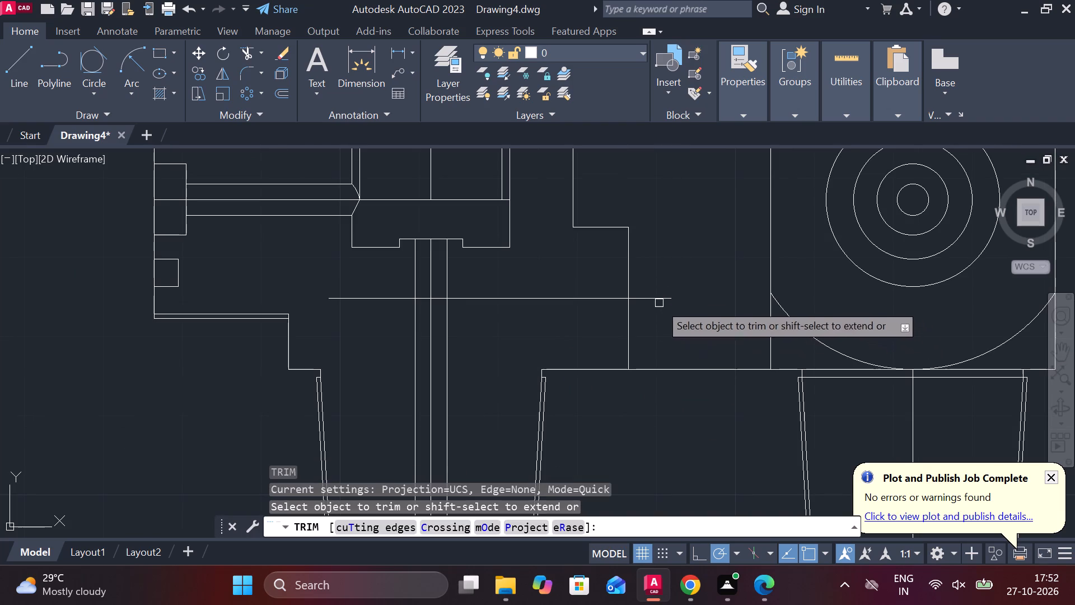
click(651, 301)
scroll(651, 301, down, 2)
middle_drag(660, 375, 635, 375)
key(Escape)
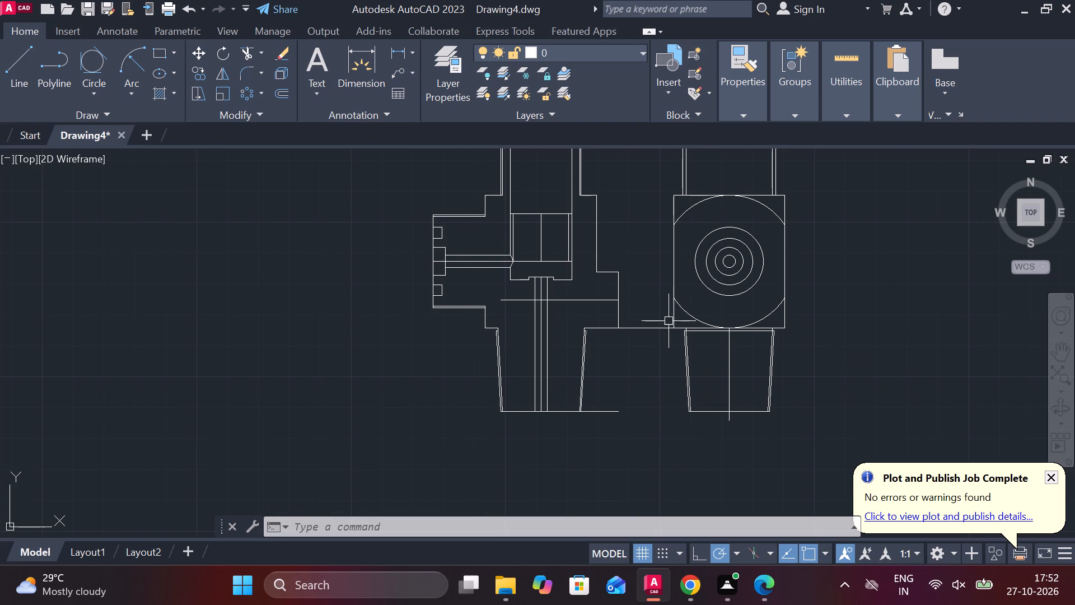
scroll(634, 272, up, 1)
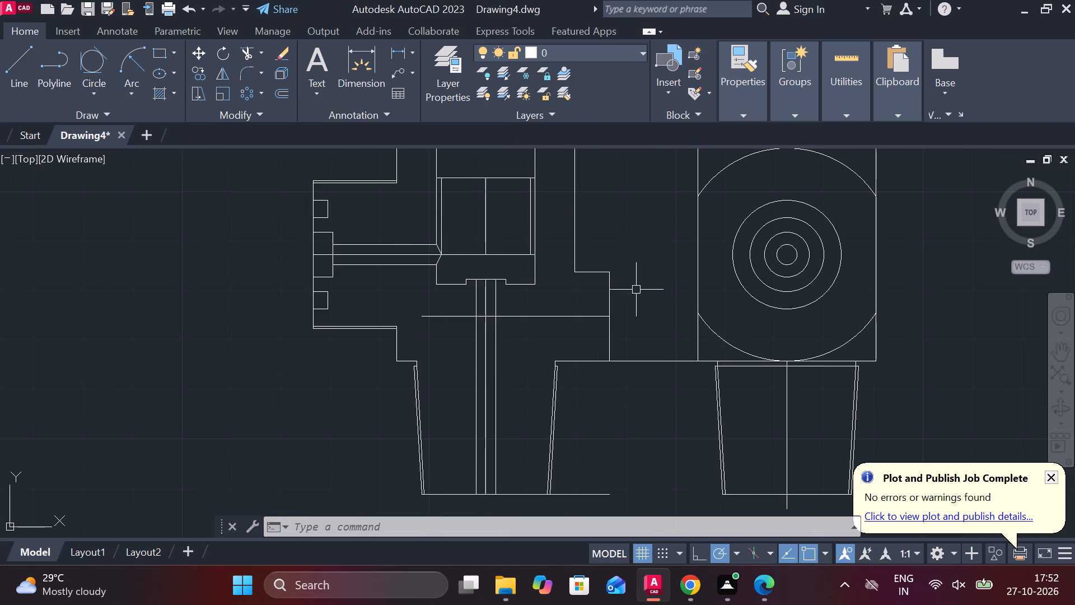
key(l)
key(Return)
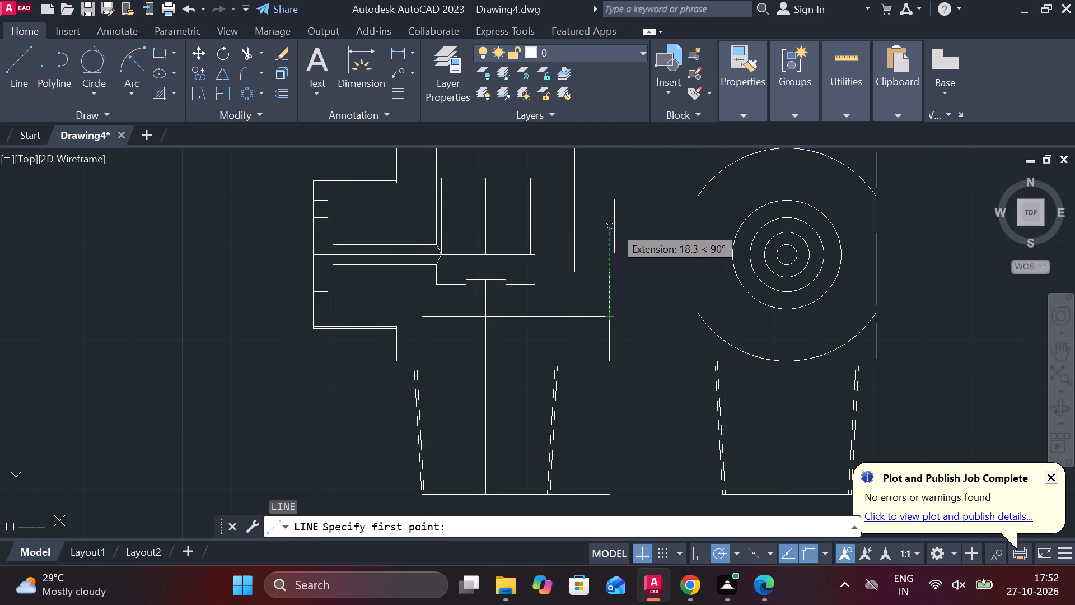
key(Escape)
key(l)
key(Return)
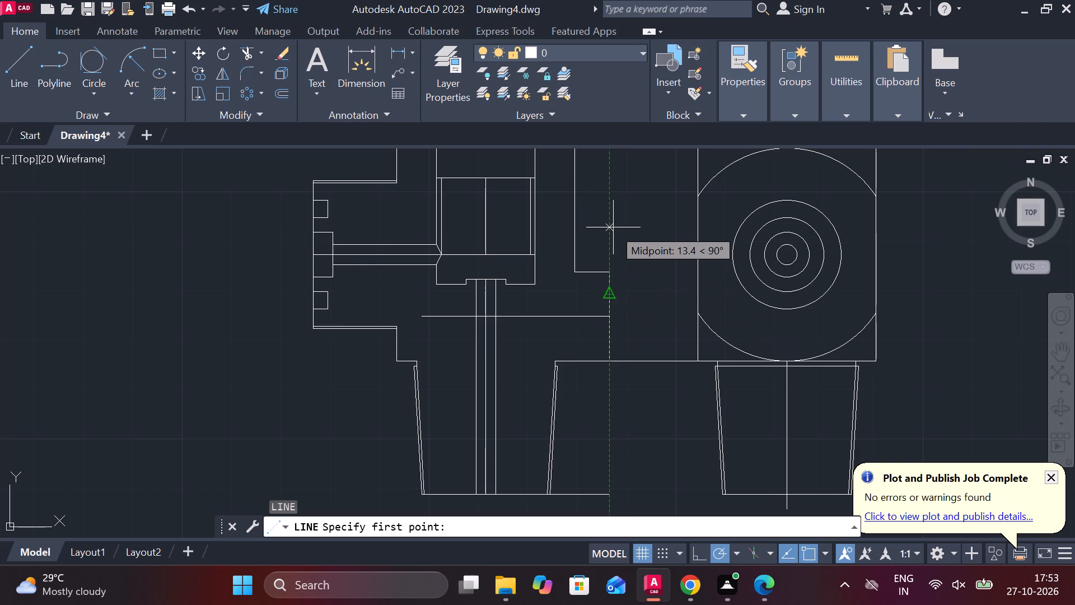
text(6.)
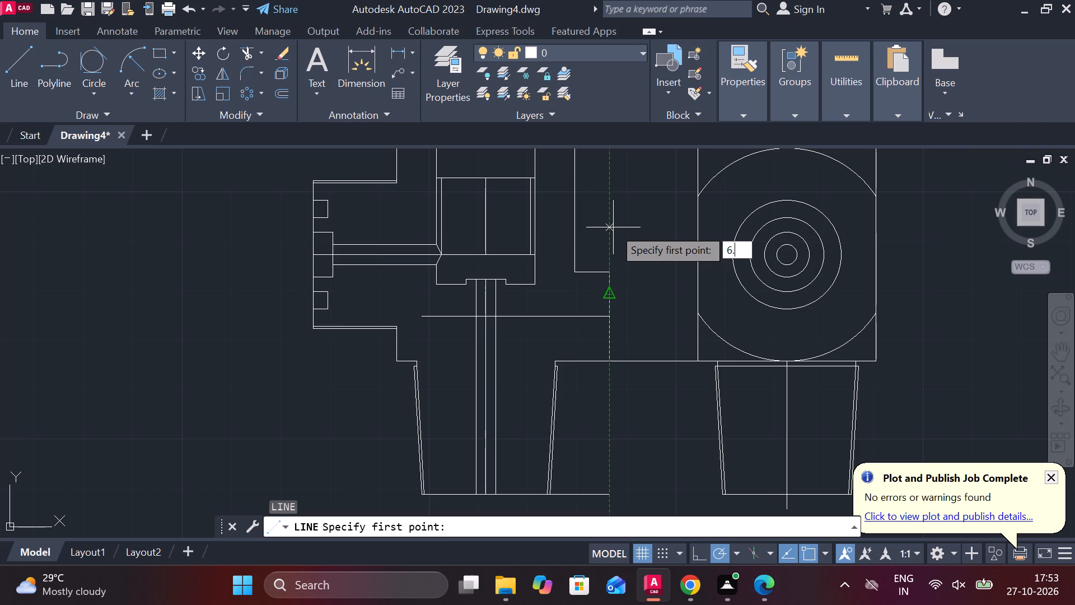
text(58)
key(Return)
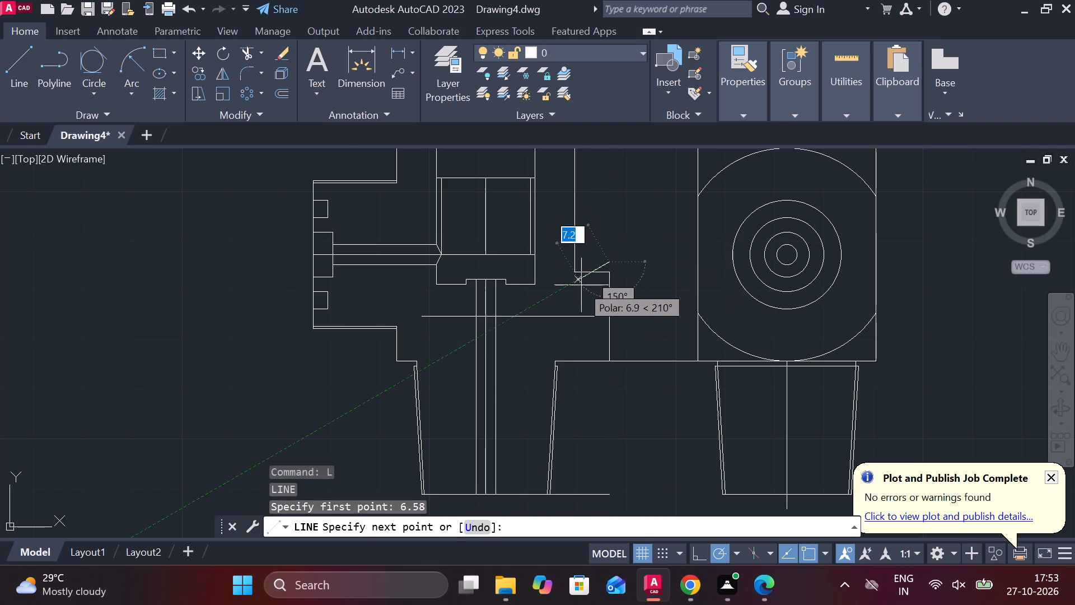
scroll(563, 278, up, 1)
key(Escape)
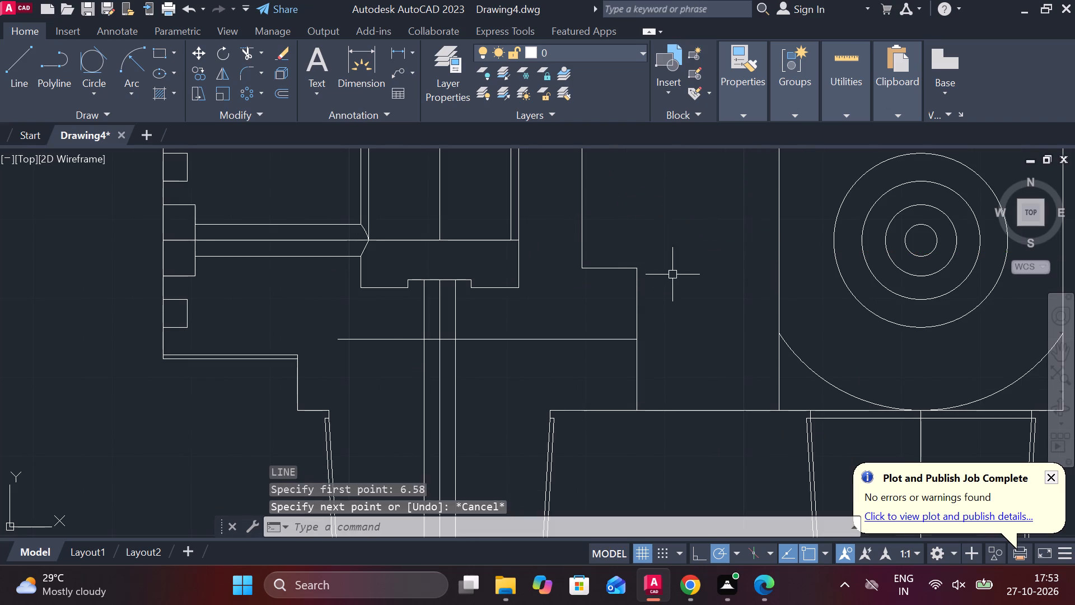
Draw a line 12 to the left from the point on the right outline 6.58 above the horizontal reference line.
middle_drag(672, 274, 629, 252)
key(l)
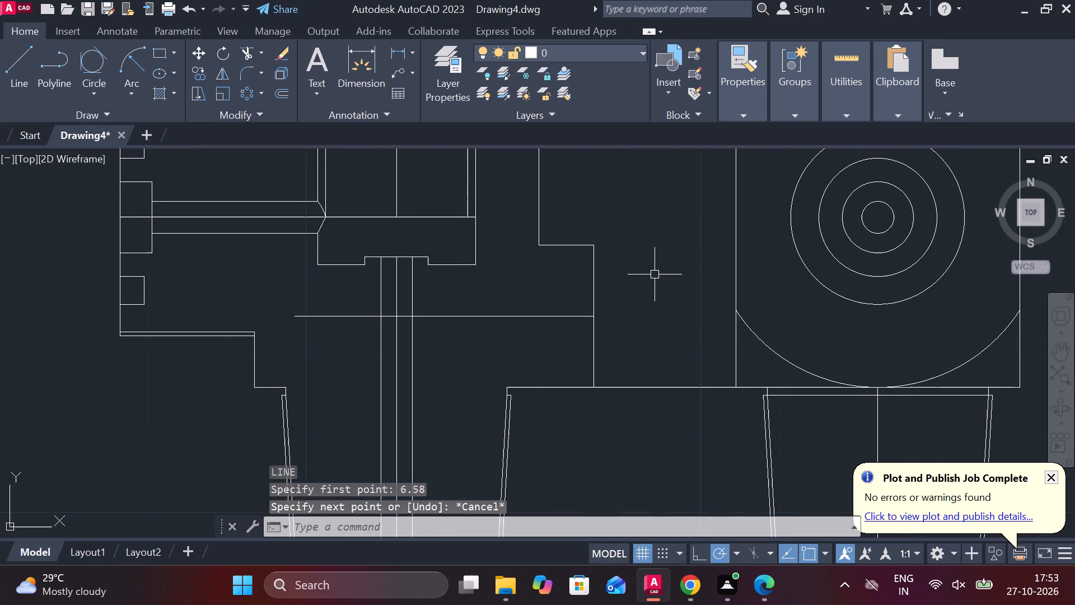
key(Return)
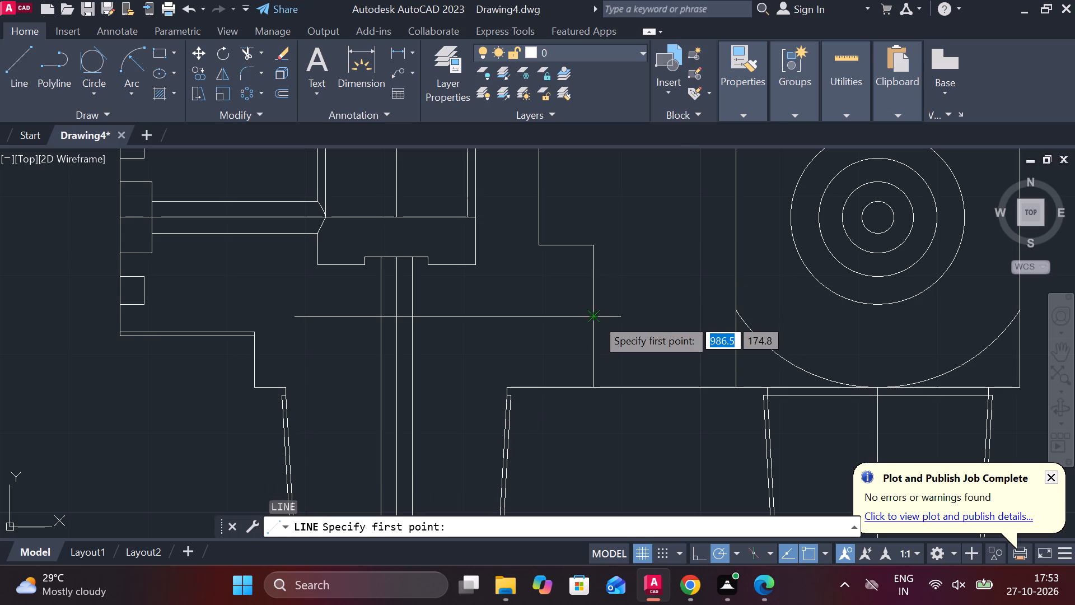
text(6.)
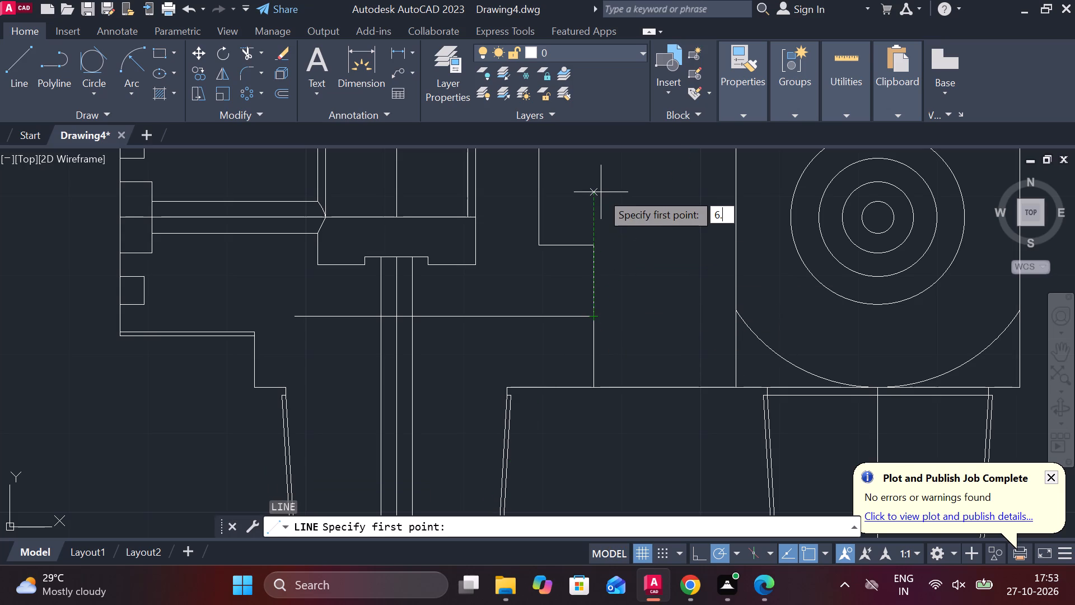
text(58)
key(Return)
scroll(546, 271, up, 1)
middle_drag(545, 272, 579, 269)
scroll(559, 276, up, 2)
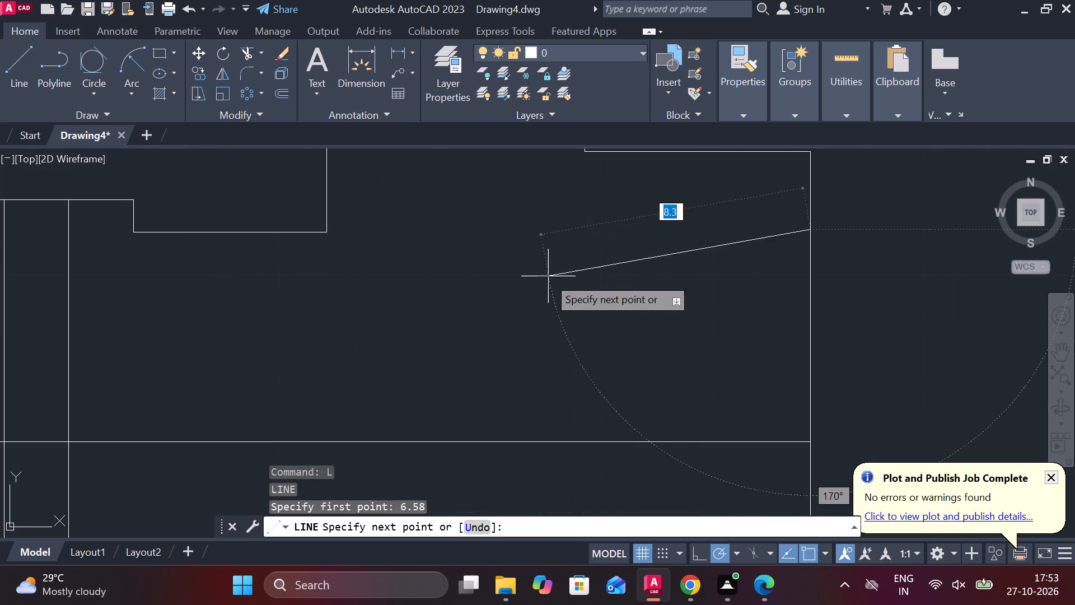
text(12)
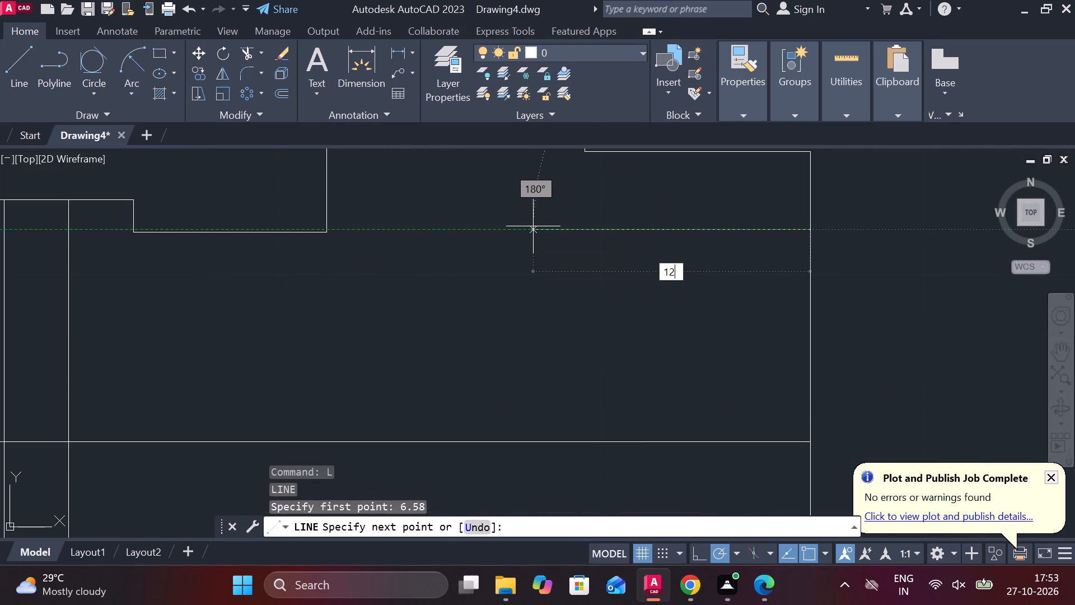
key(space)
scroll(538, 263, down, 1)
middle_drag(511, 298, 501, 248)
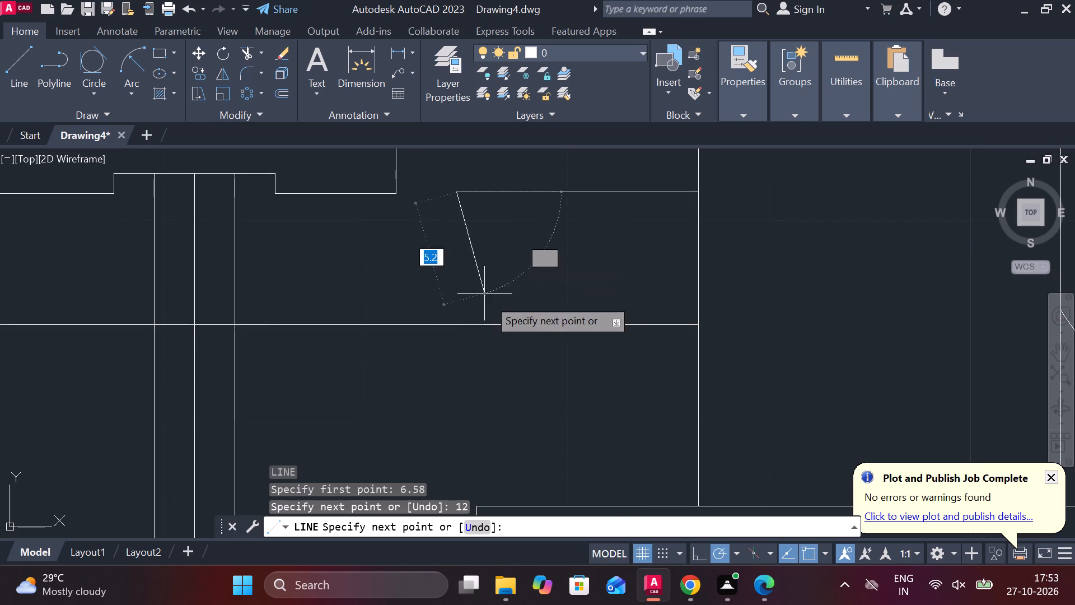
middle_drag(476, 264, 487, 257)
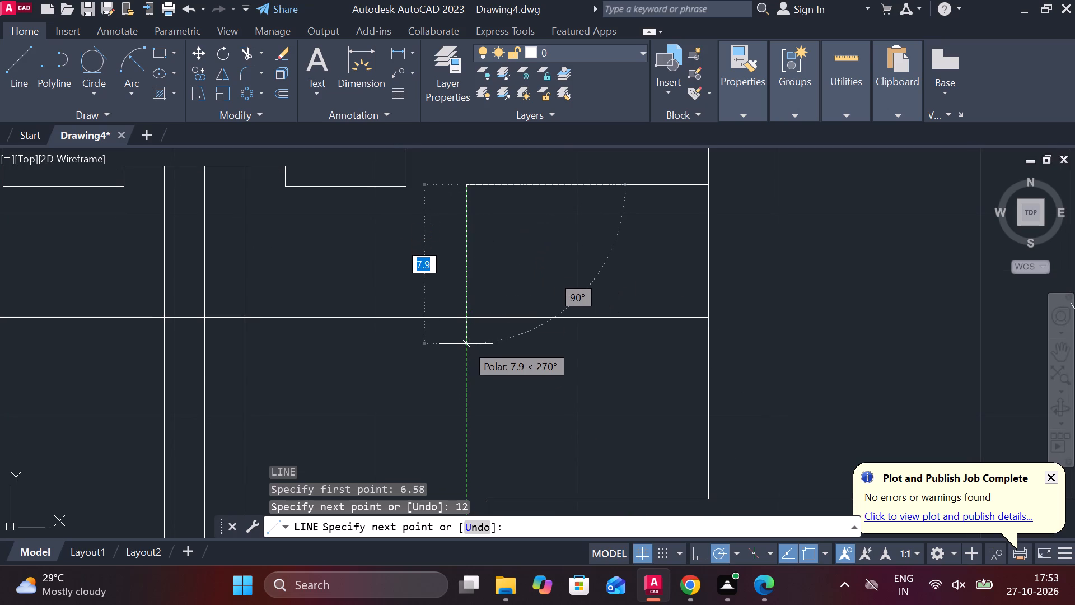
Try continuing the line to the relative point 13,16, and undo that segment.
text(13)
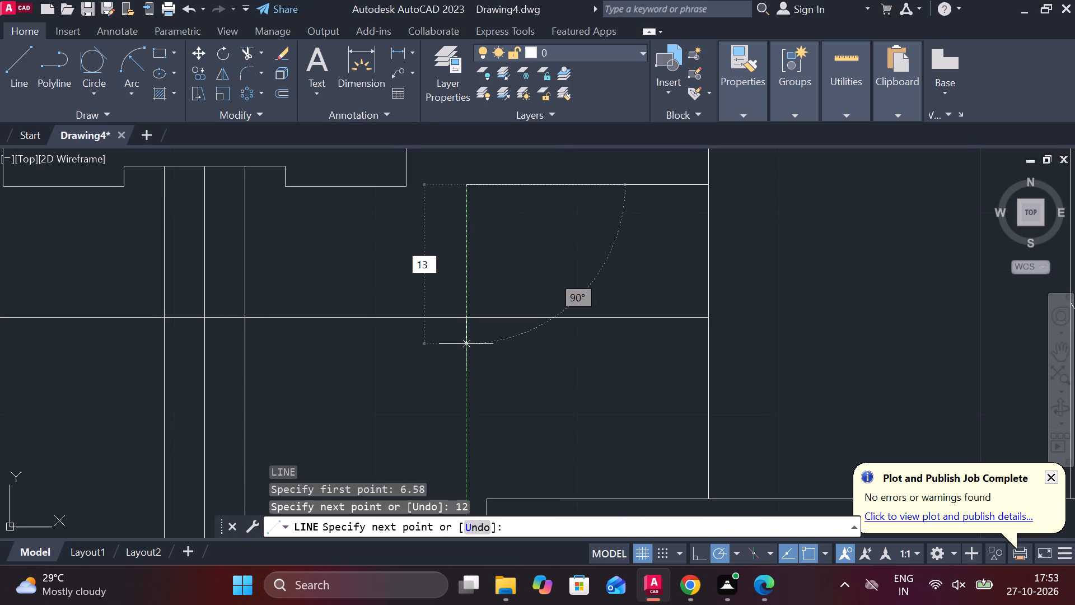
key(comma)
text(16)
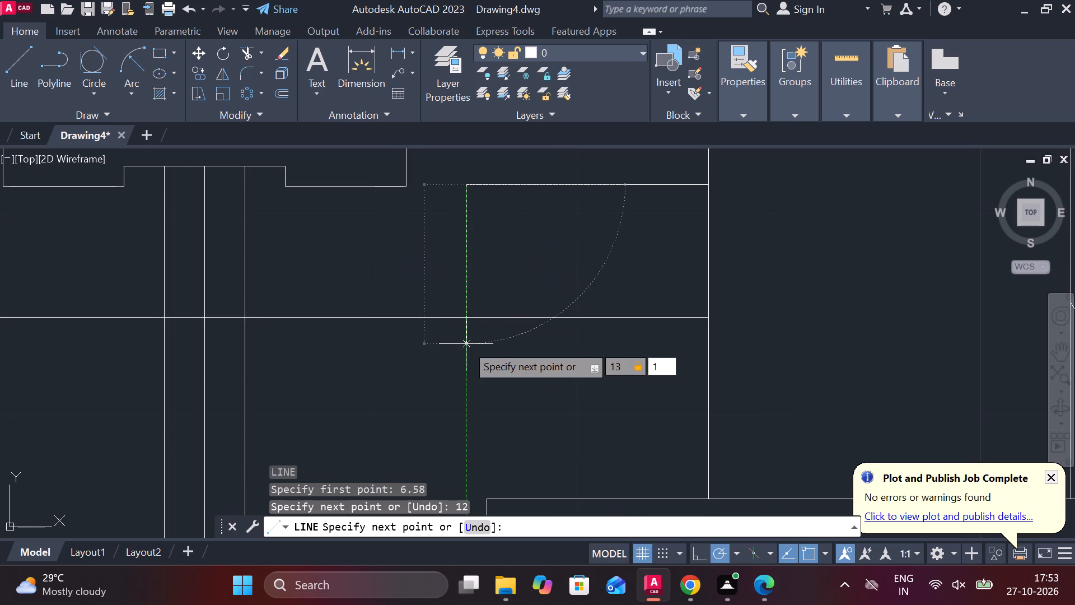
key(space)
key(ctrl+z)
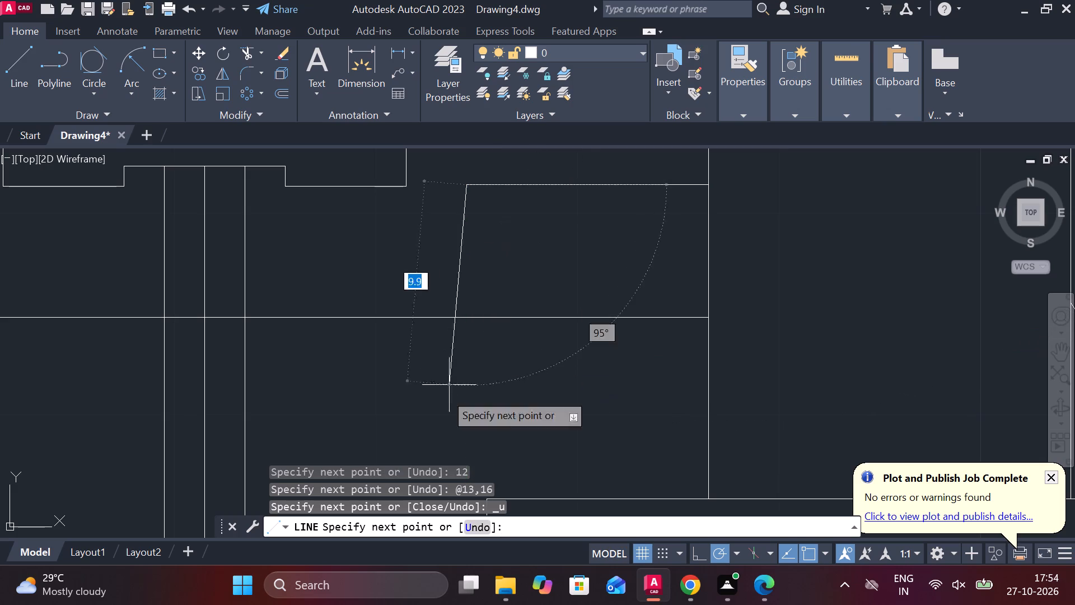
Continue the line 13.16 down and horizontally back to the right outline, completing the 12-deep rectangular recess.
text(13)
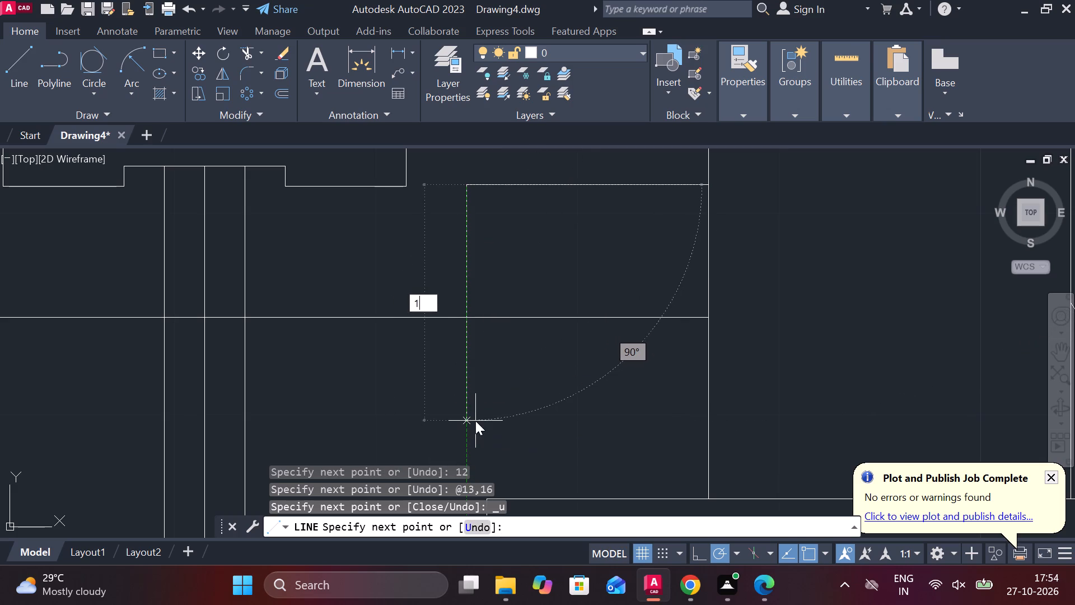
key(period)
key(1)
text(6)
key(space)
scroll(550, 402, down, 1)
middle_drag(543, 399, 525, 297)
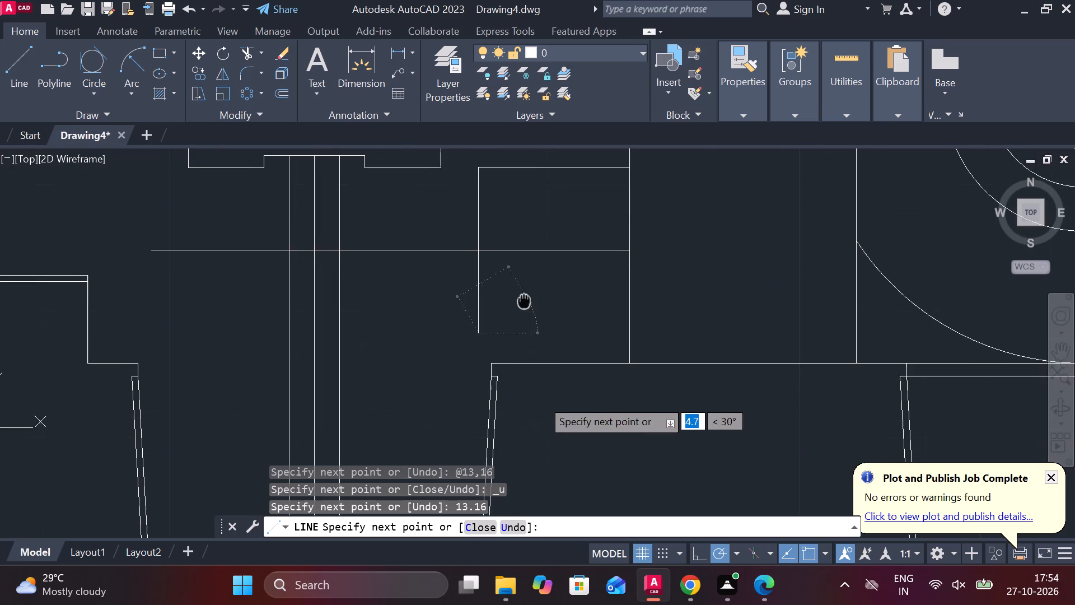
scroll(608, 327, up, 1)
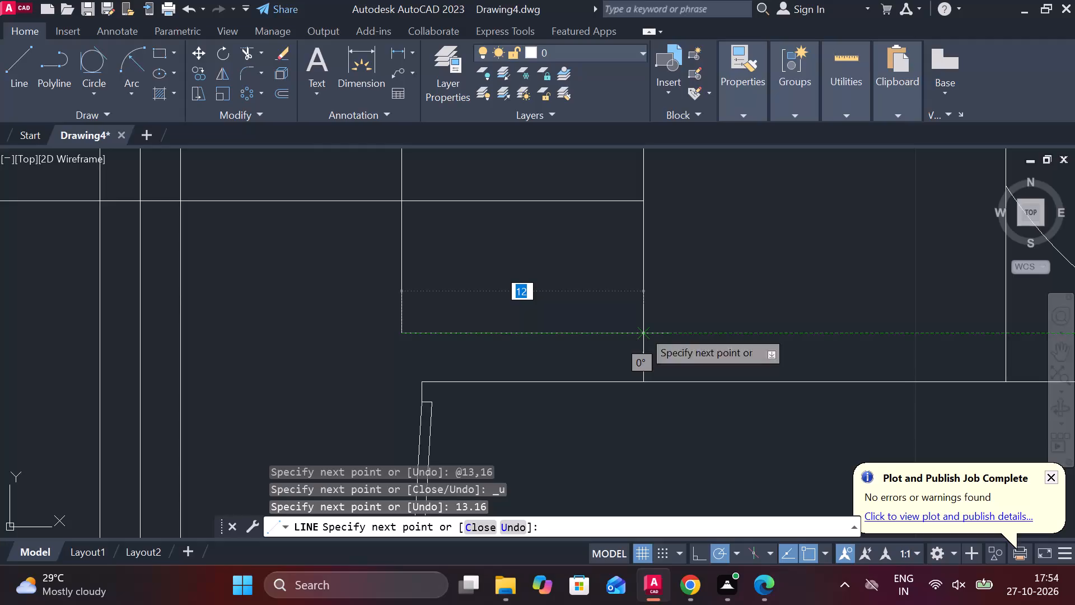
click(643, 330)
key(Escape)
scroll(744, 271, down, 1)
middle_drag(733, 271, 481, 337)
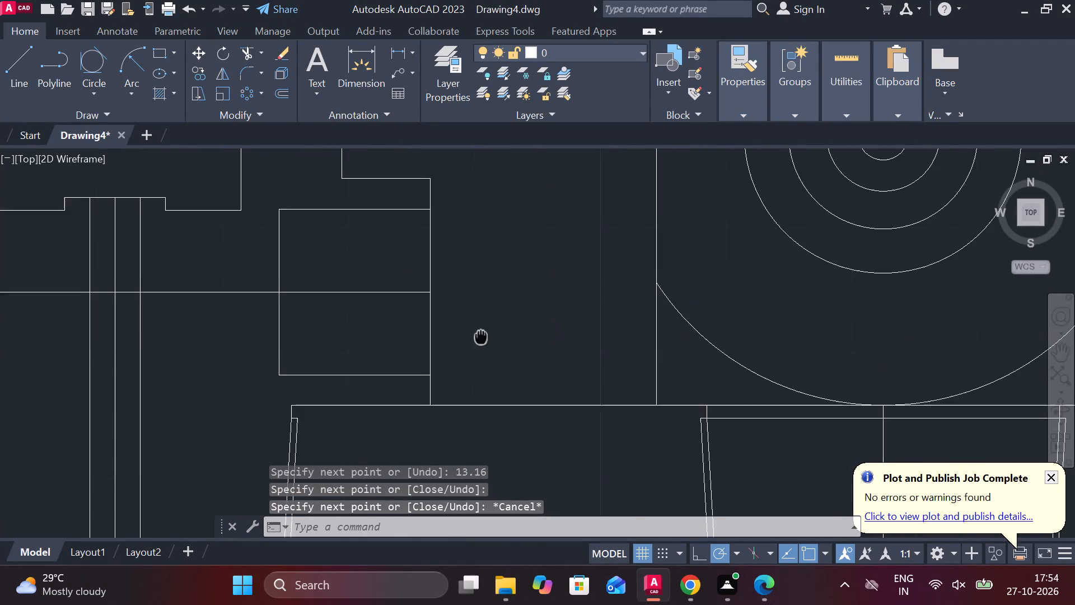
scroll(499, 327, down, 1)
middle_drag(356, 301, 462, 310)
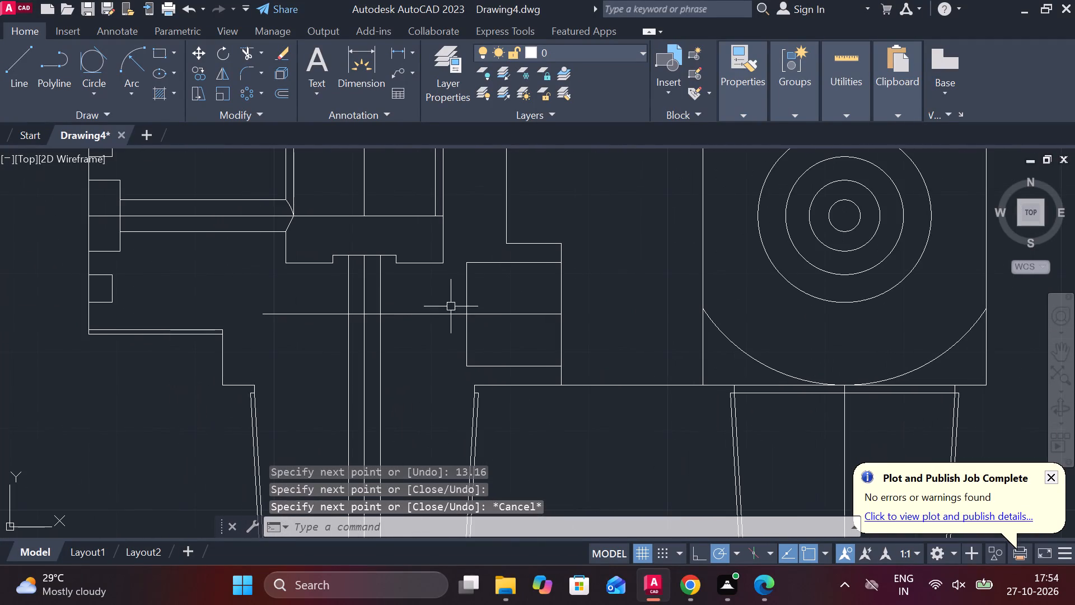
Trim away the part of the horizontal reference line that lies inside the rectangular recess.
scroll(347, 268, up, 1)
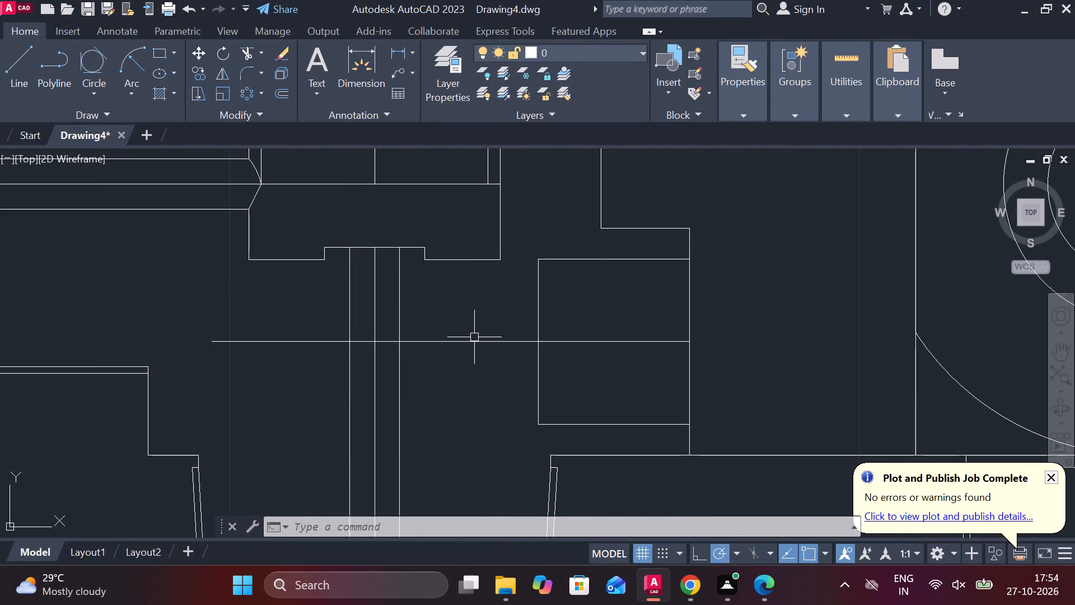
text(TR)
key(space)
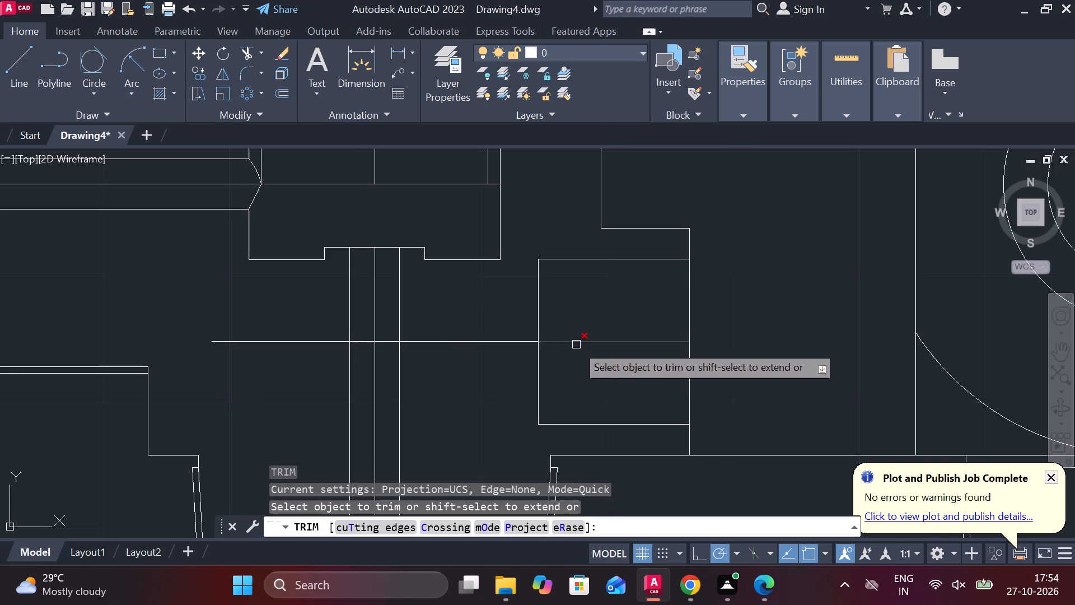
click(576, 342)
key(Escape)
Offset the remaining horizontal reference line by 2 to both sides, above and below.
click(498, 343)
key(o)
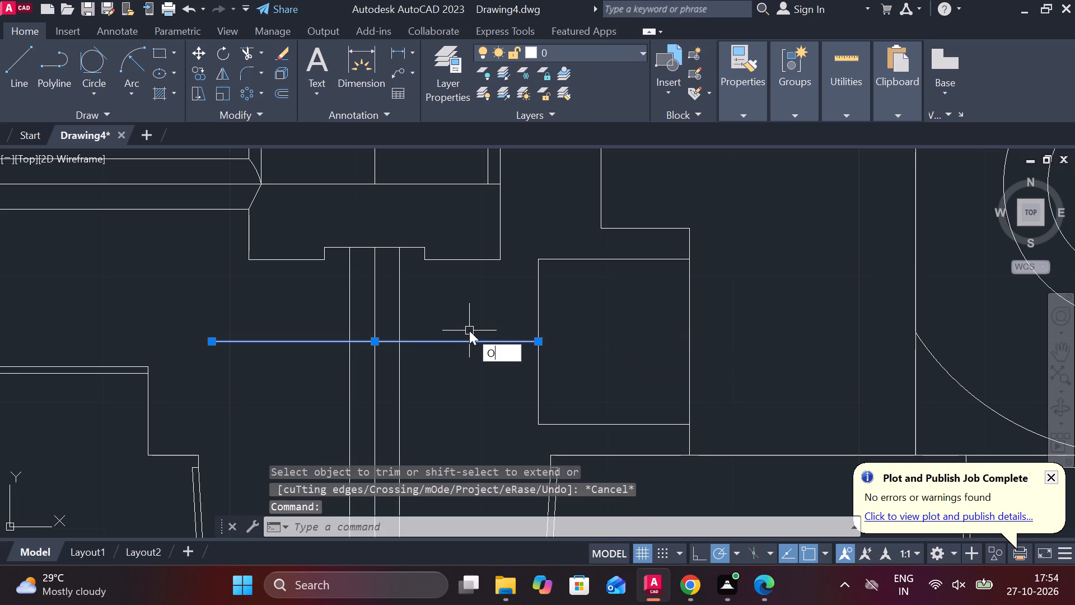
key(Return)
key(Return)
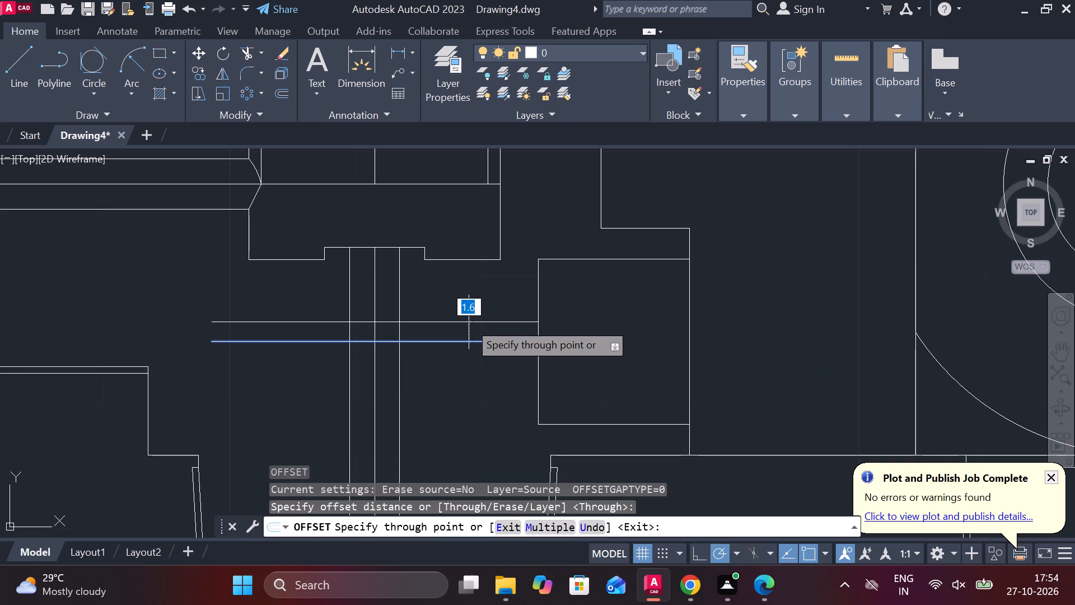
text(2)
key(space)
click(476, 345)
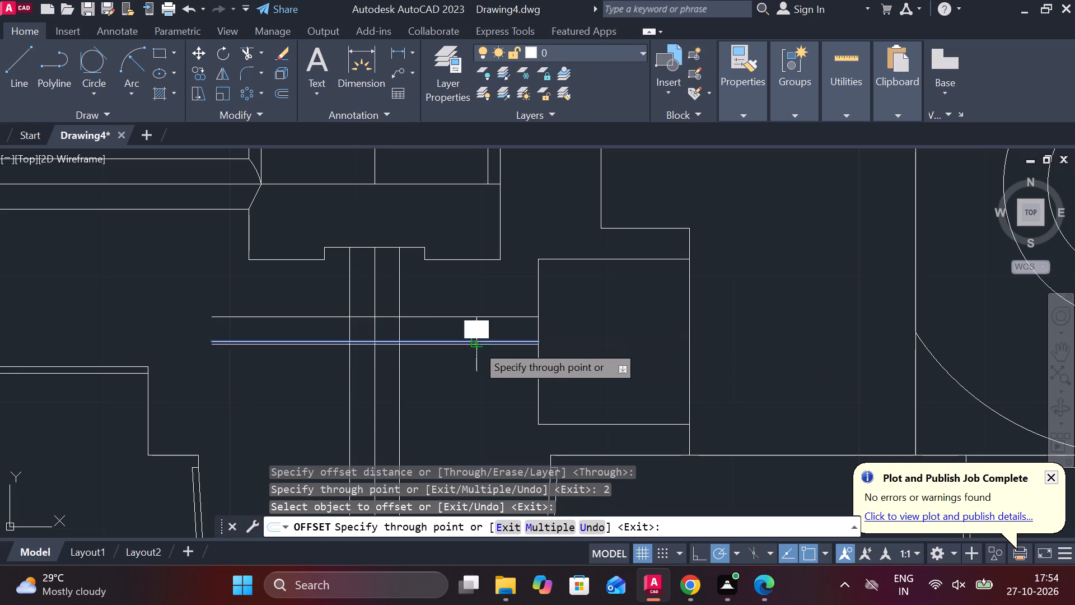
text(2)
key(space)
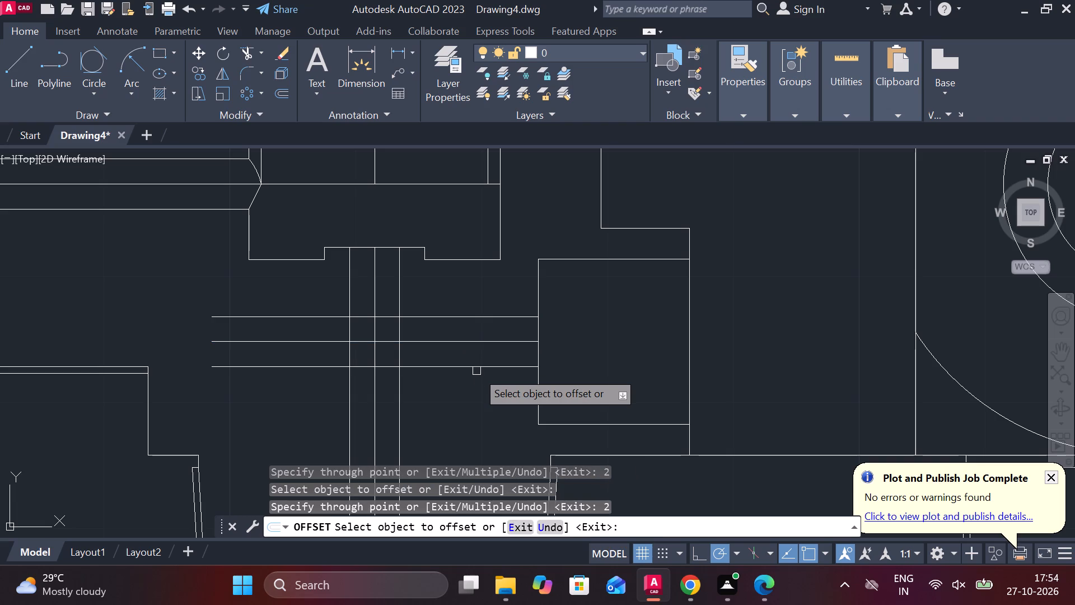
key(Escape)
Trim the three horizontal lines' overhangs to the left of the vertical bore's left edge.
text(TR)
key(space)
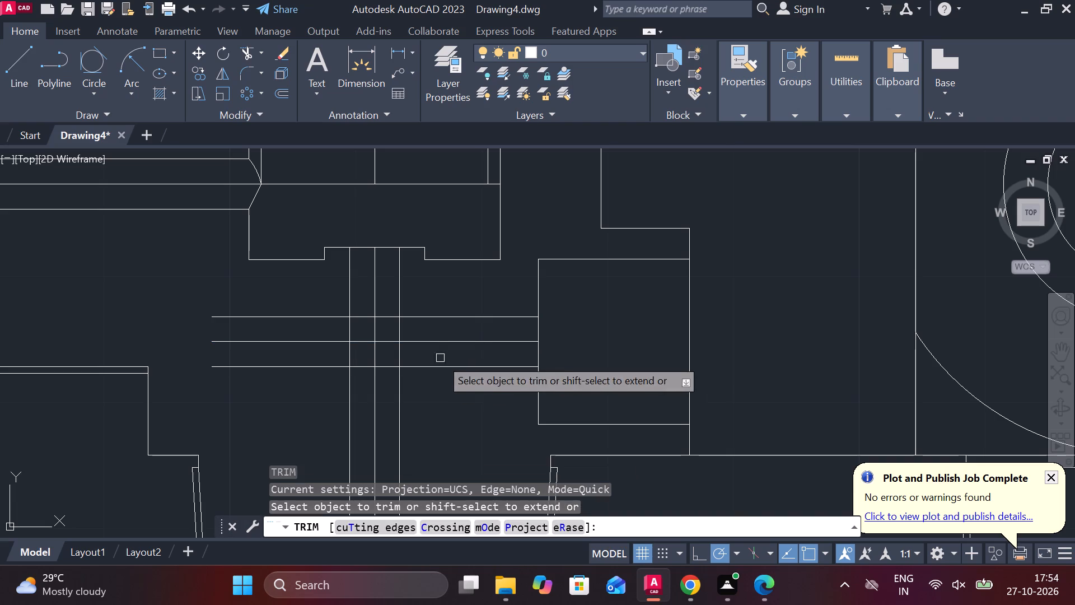
drag(316, 294, 305, 392)
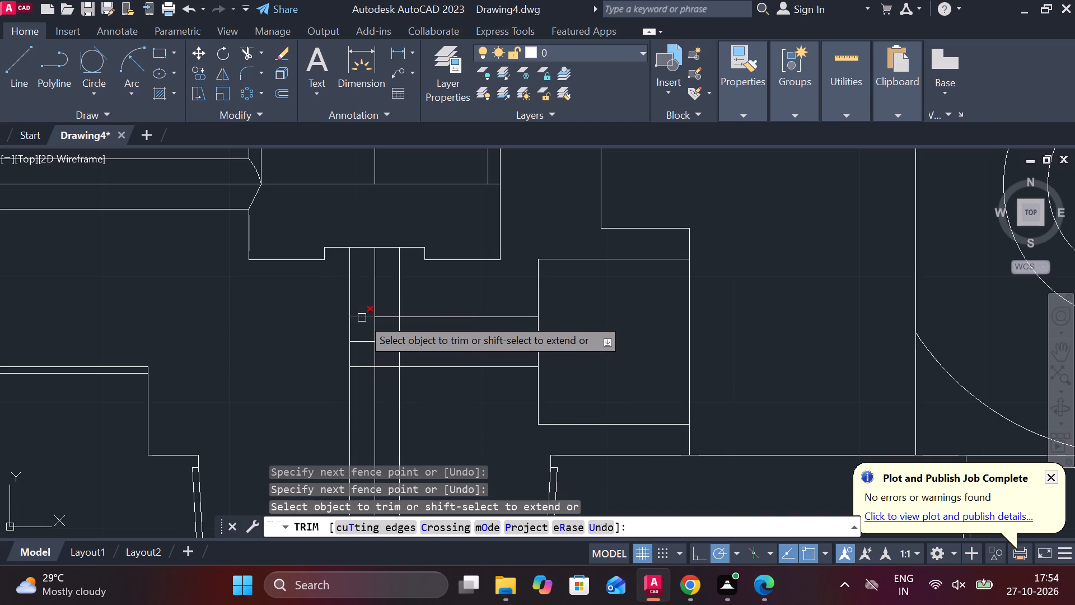
key(Escape)
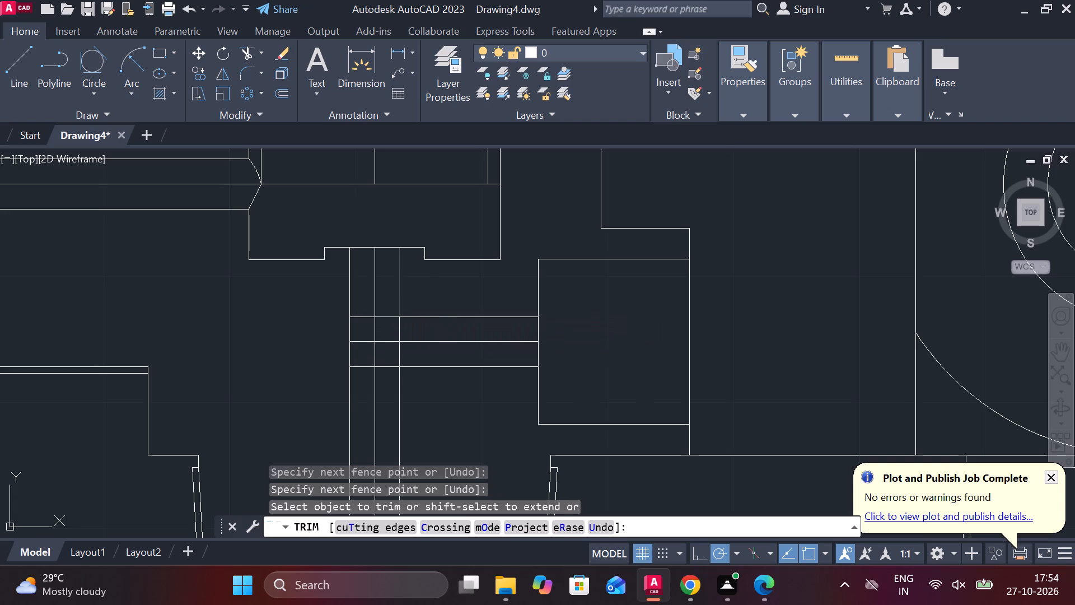
Draw two diagonal lines from the two centre lines' intersection to where the offset lines meet the vertical bore's right edge.
key(l)
key(Return)
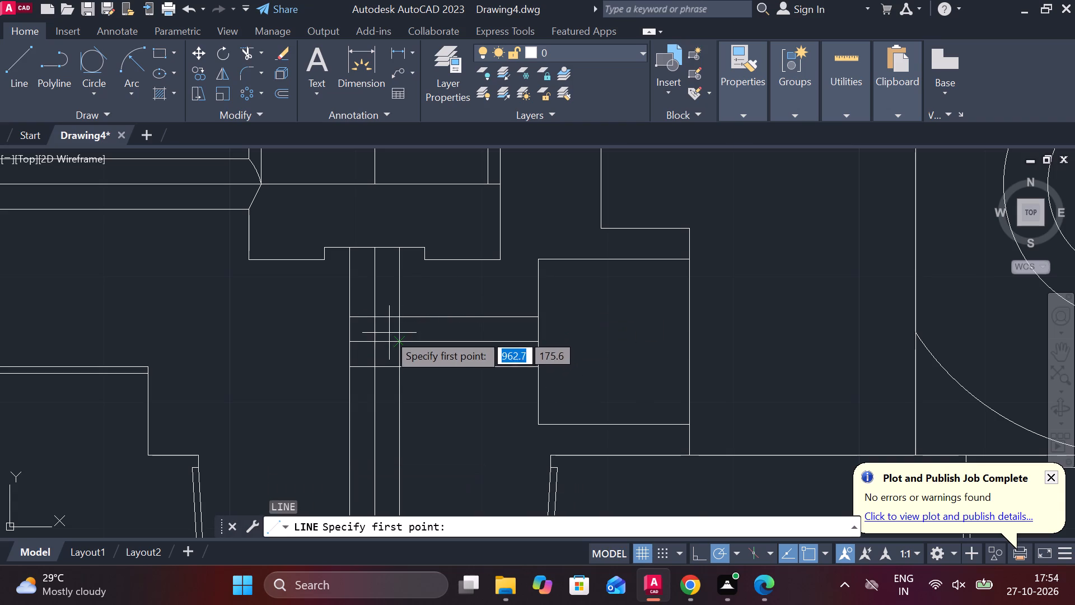
click(383, 338)
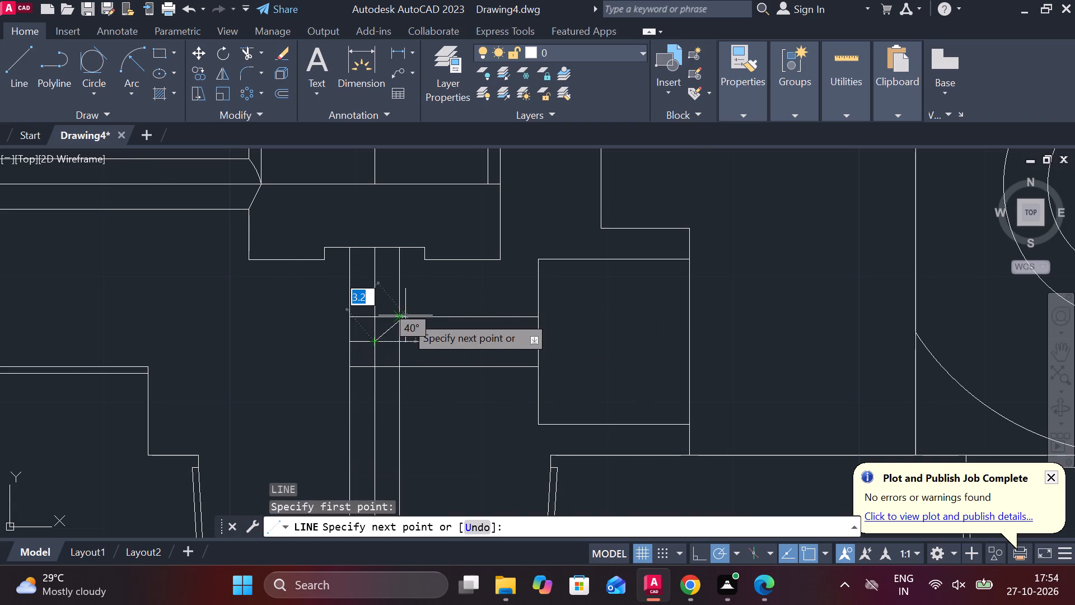
click(400, 313)
key(Escape)
key(space)
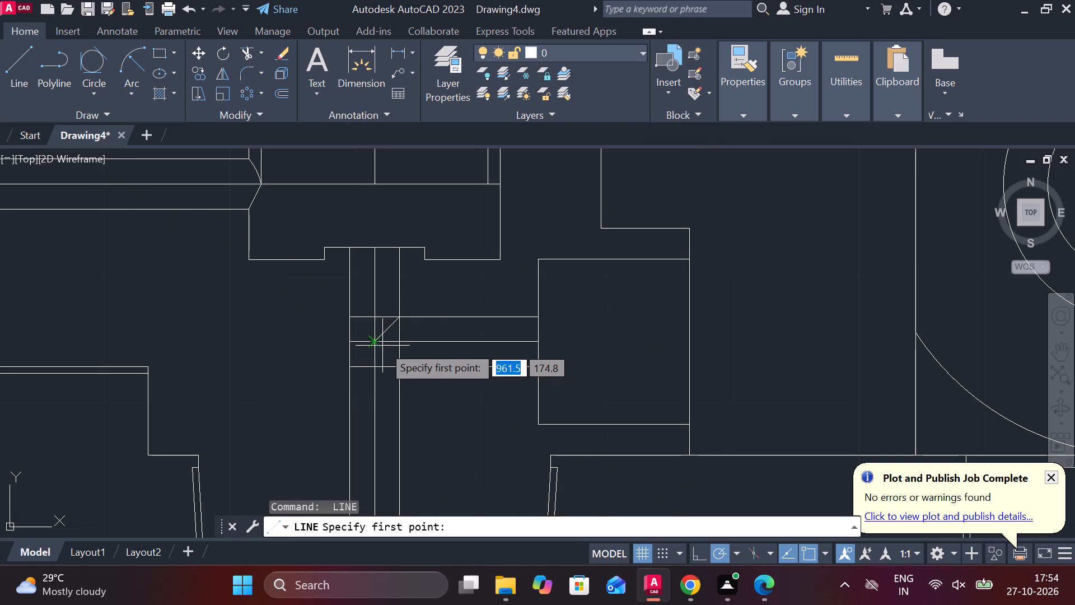
click(380, 340)
click(389, 364)
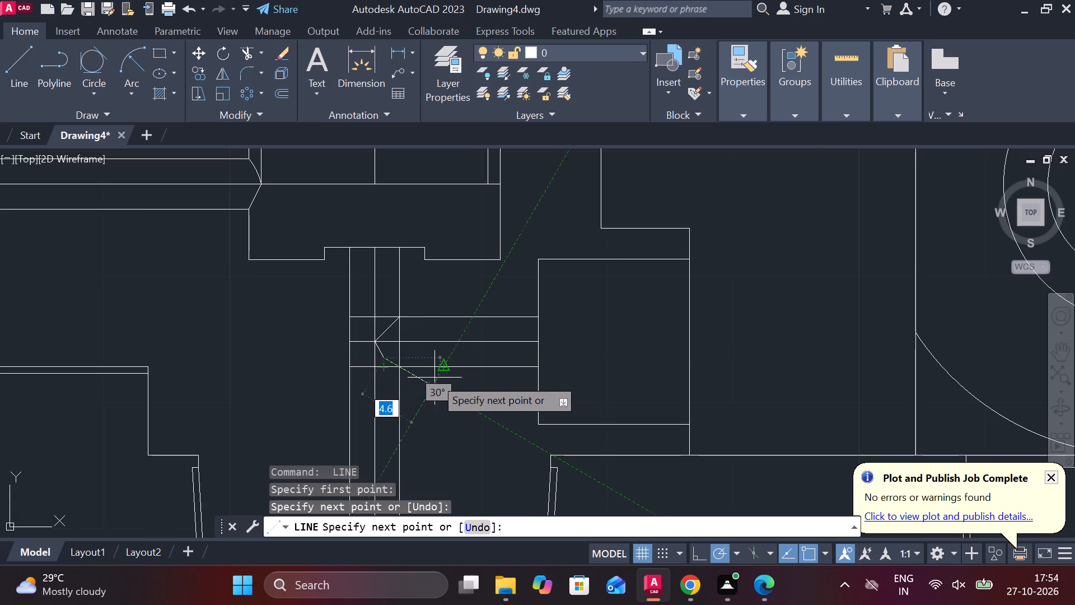
key(ctrl+z)
scroll(409, 370, up, 2)
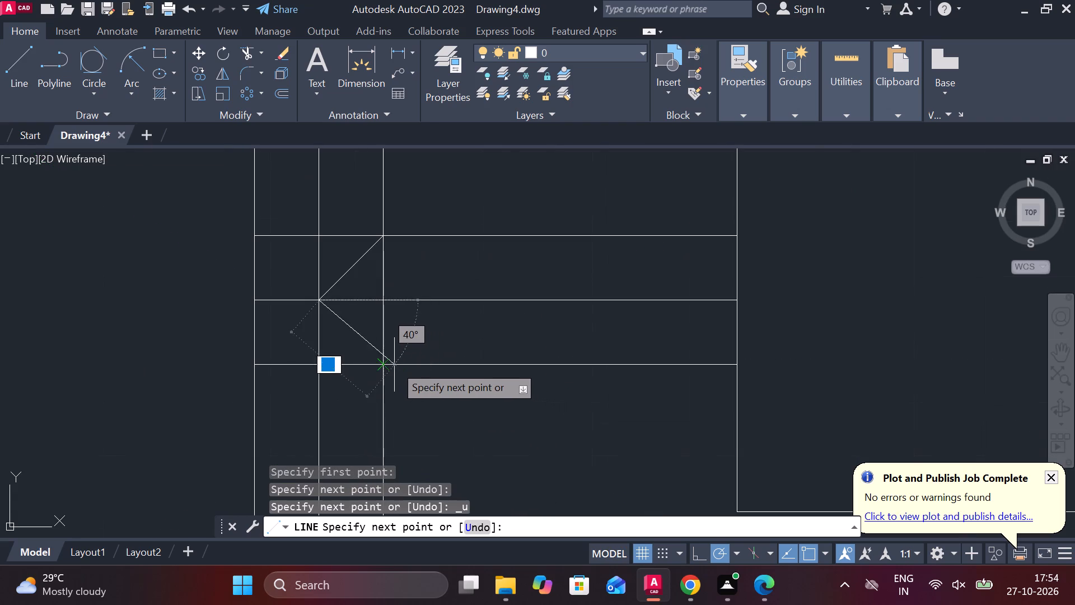
click(386, 366)
scroll(447, 383, down, 1)
key(Escape)
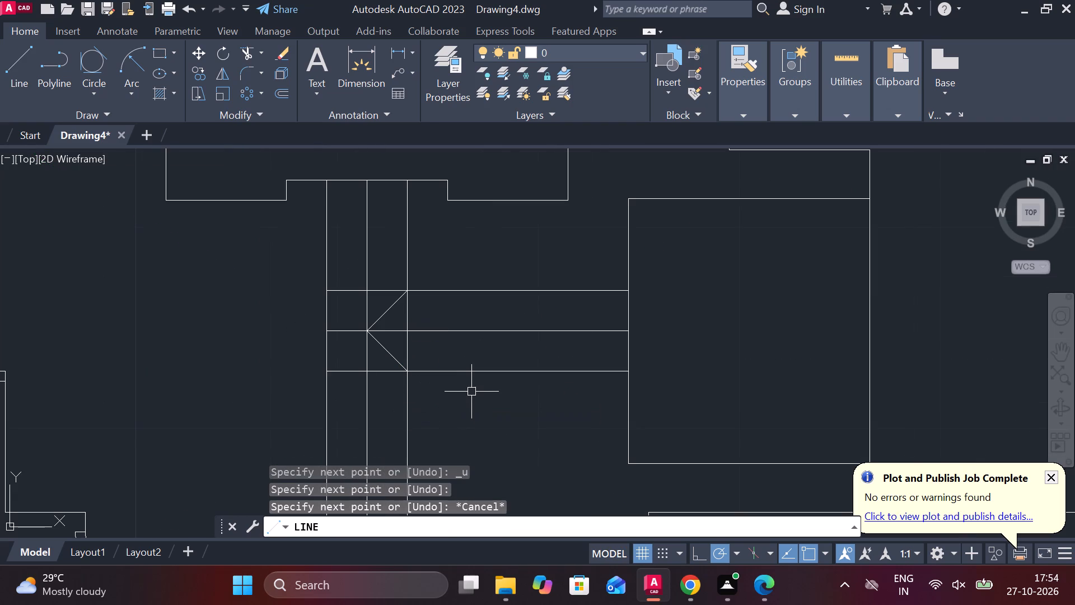
Trim the bore edge between the diagonals and the horizontal line pieces inside the vertical bore, leaving a V-shaped junction.
text(TR)
key(space)
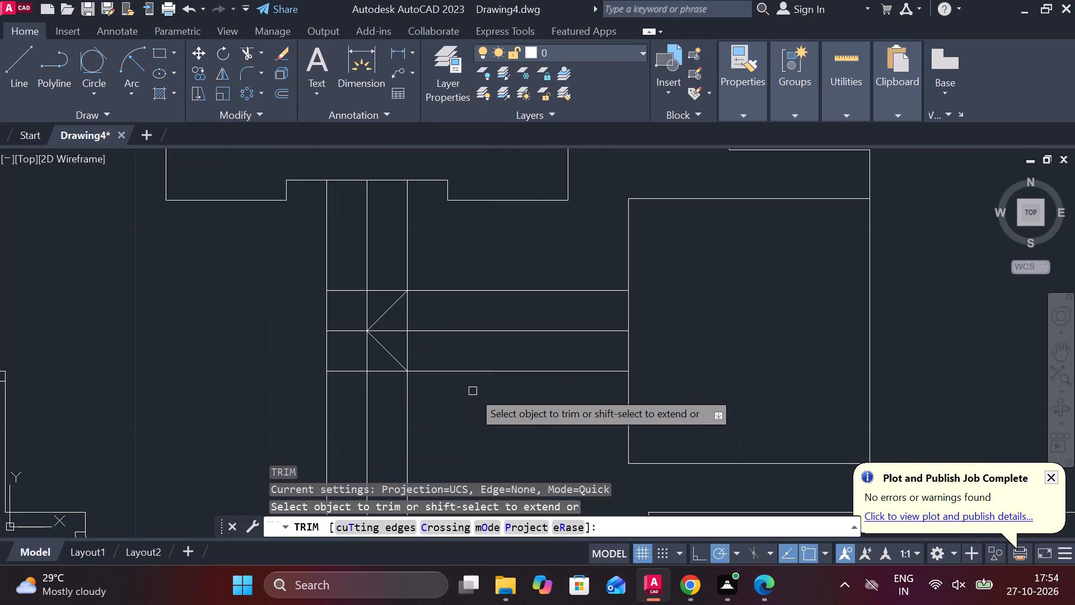
click(406, 309)
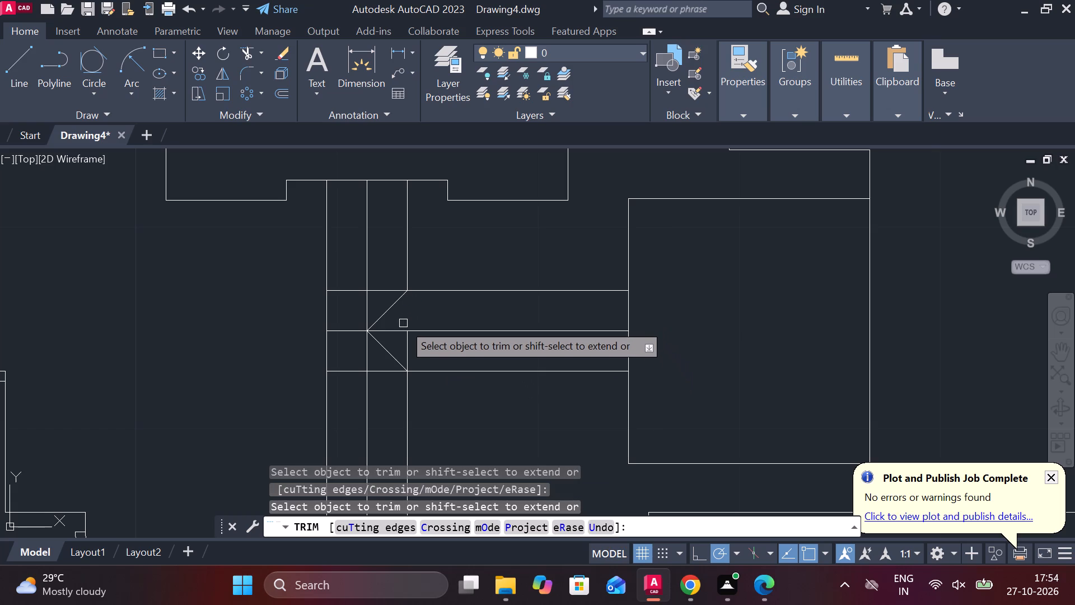
click(391, 331)
double_click(409, 346)
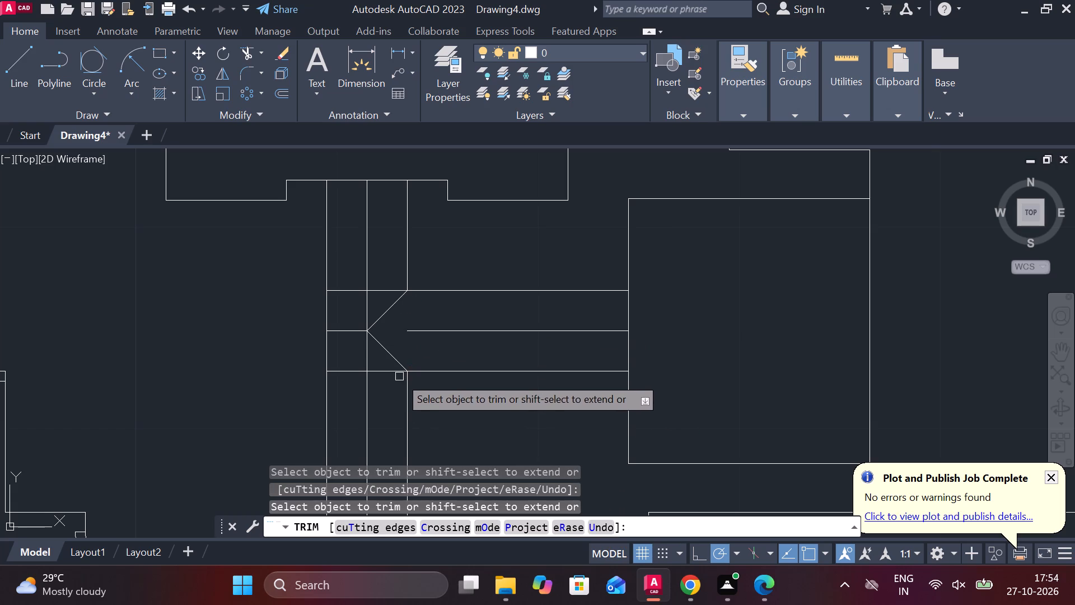
click(347, 328)
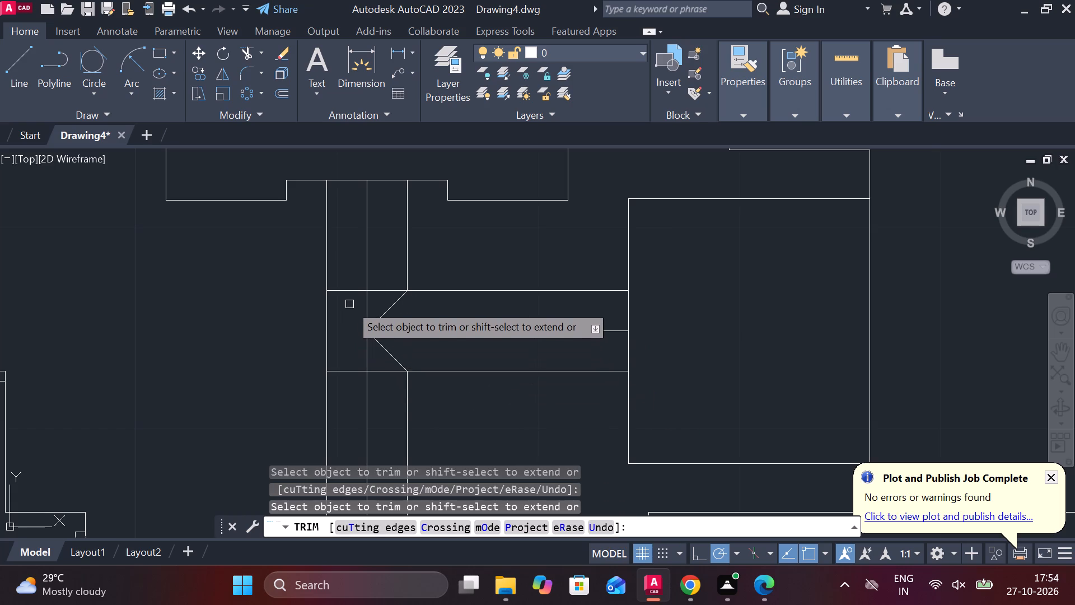
click(345, 294)
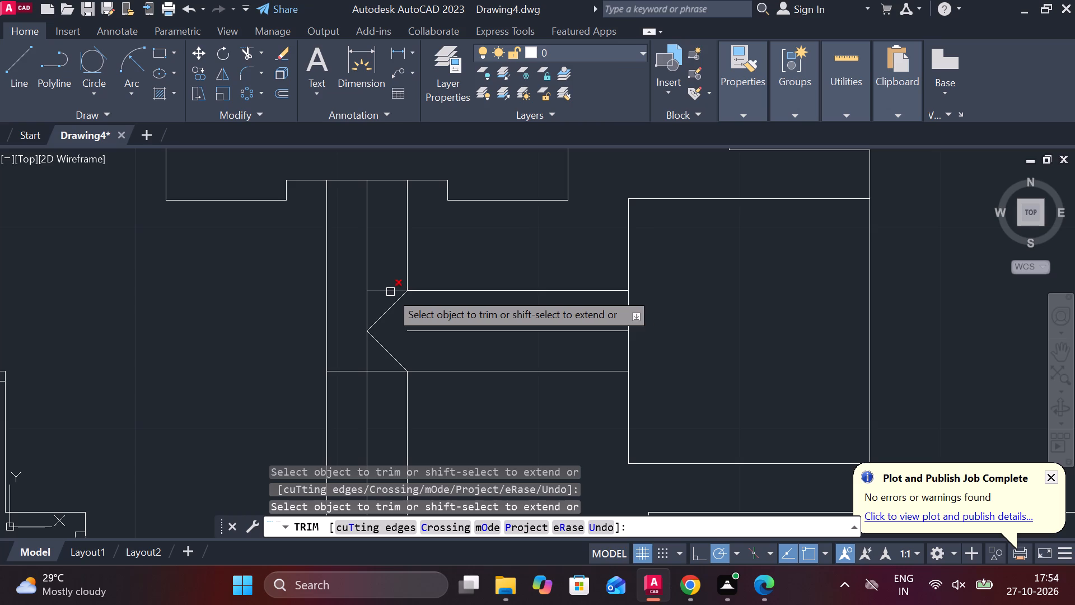
click(390, 292)
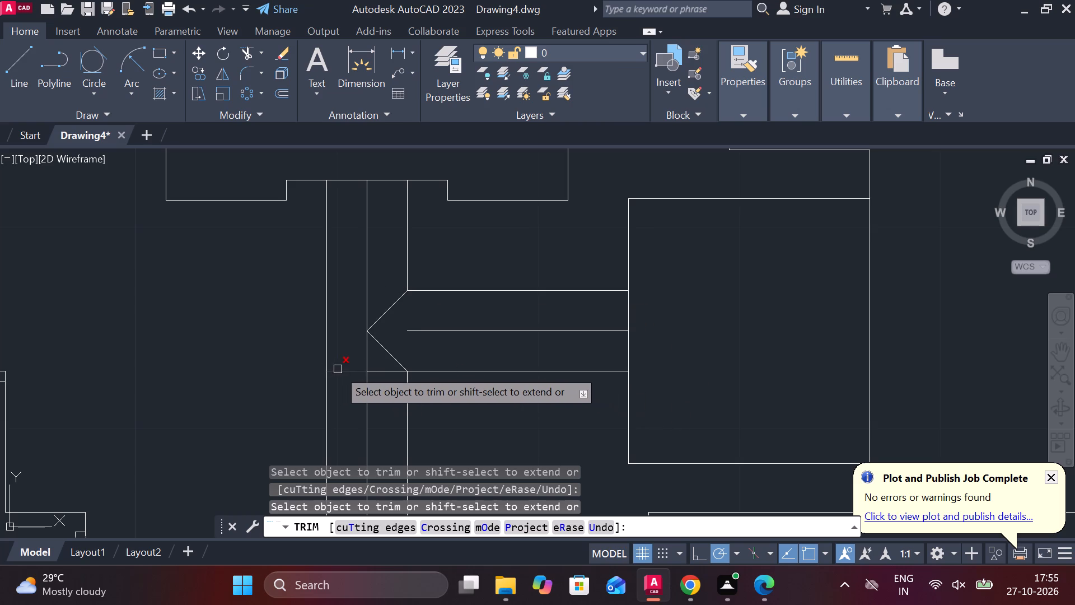
click(338, 369)
click(393, 376)
click(389, 373)
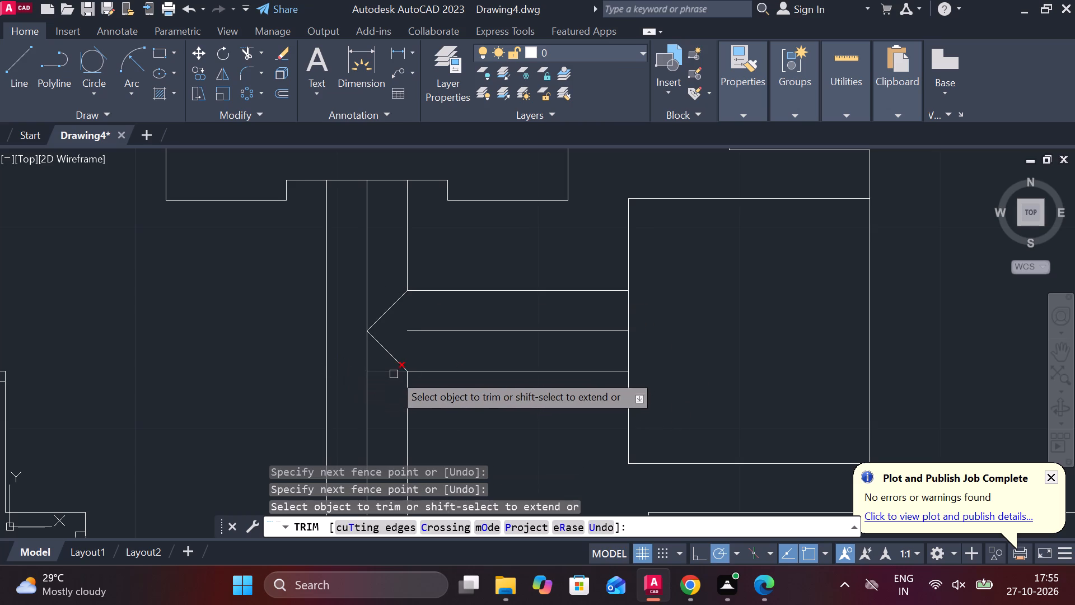
click(380, 366)
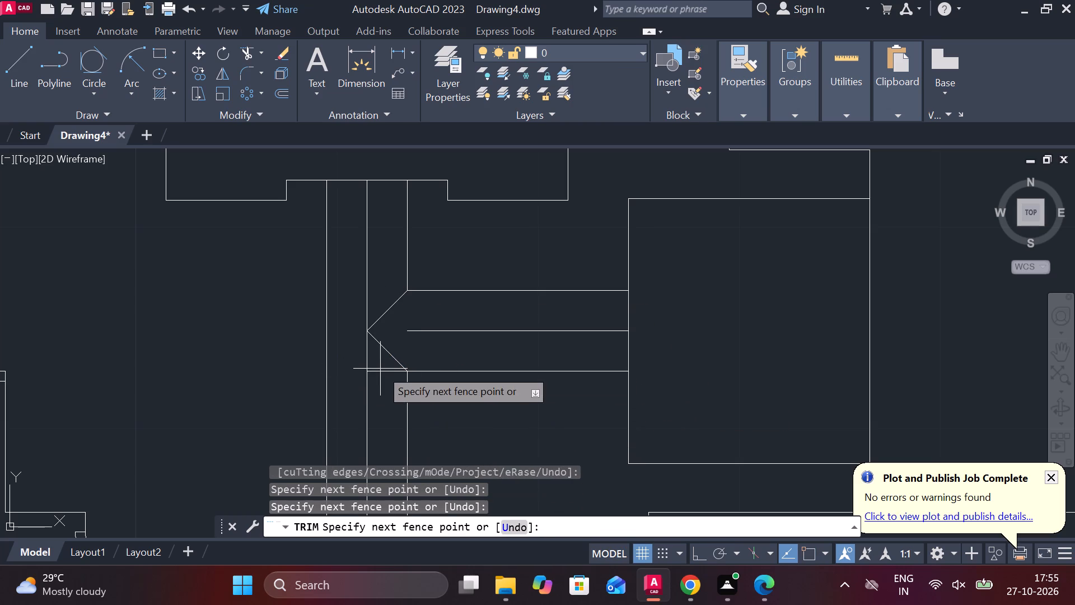
click(381, 379)
key(Escape)
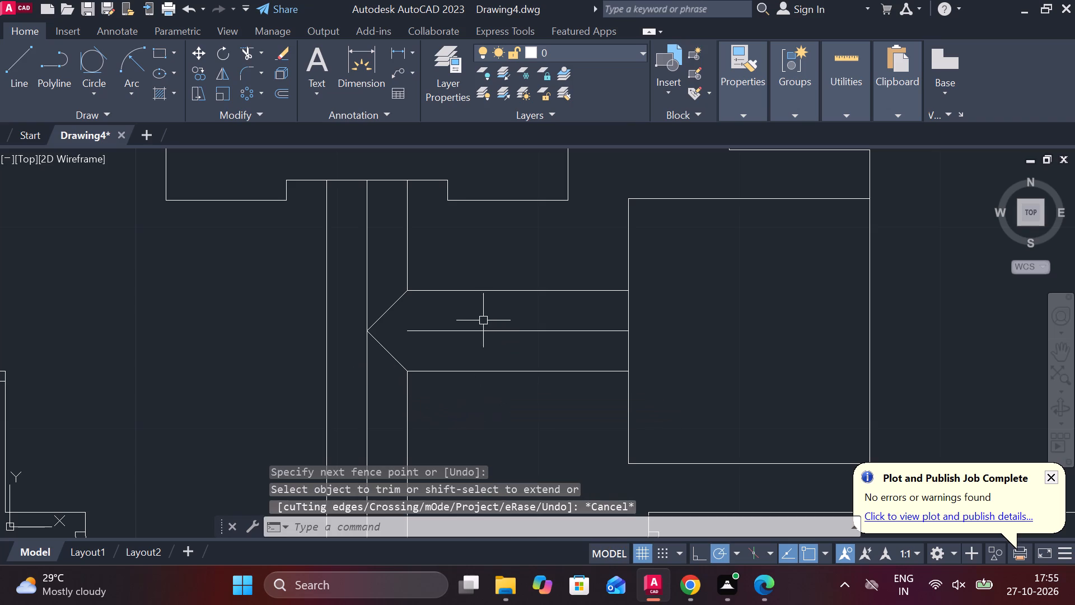
Stretch the cross bore's middle line at both ends, past the vertical bore's left edge and past the right outline.
click(478, 330)
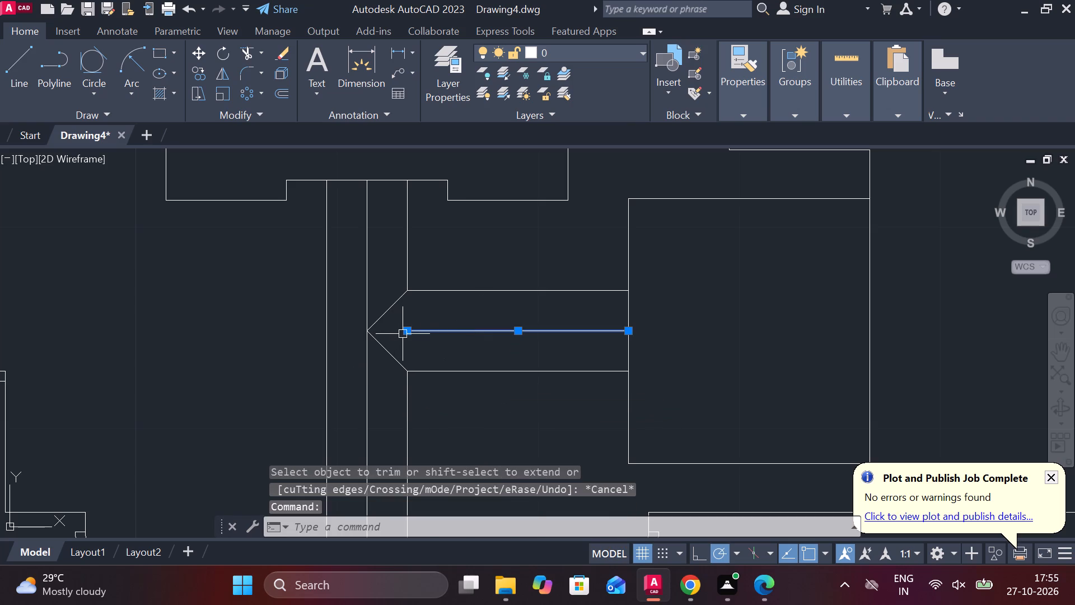
click(406, 333)
click(286, 331)
key(Escape)
click(546, 332)
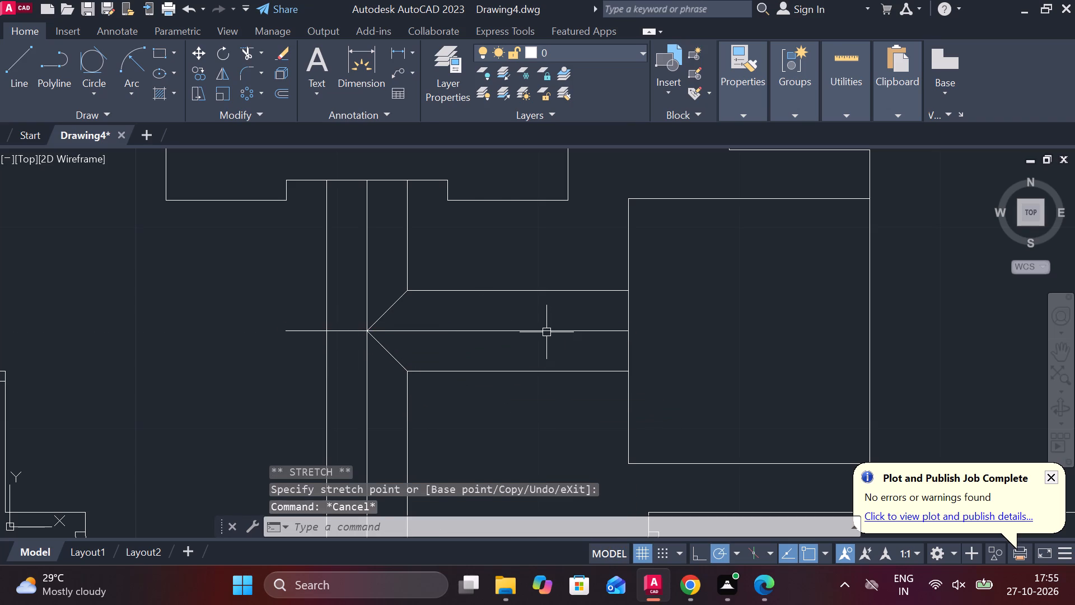
click(627, 331)
scroll(717, 329, down, 1)
middle_drag(717, 329, 643, 306)
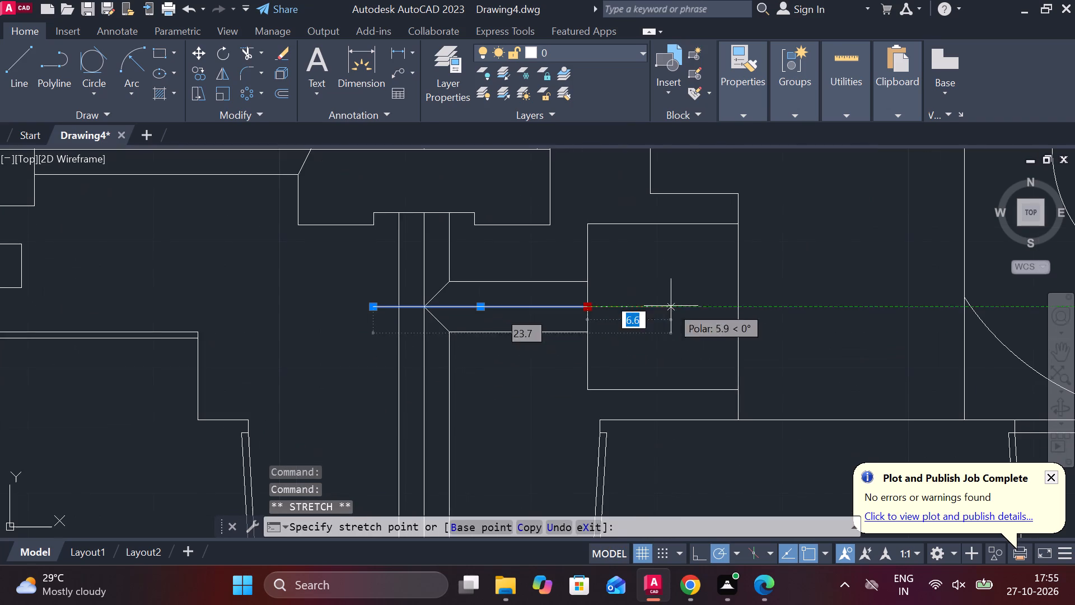
double_click(756, 305)
key(Escape)
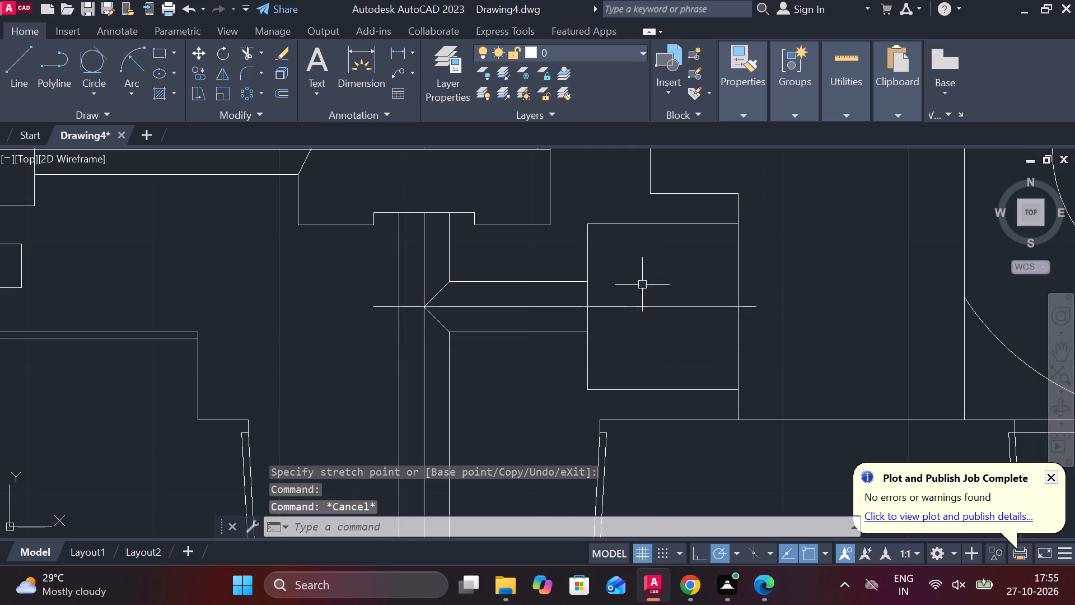
Set the linetype of the cross bore's stretched middle line to CENTER2.
click(633, 305)
click(742, 110)
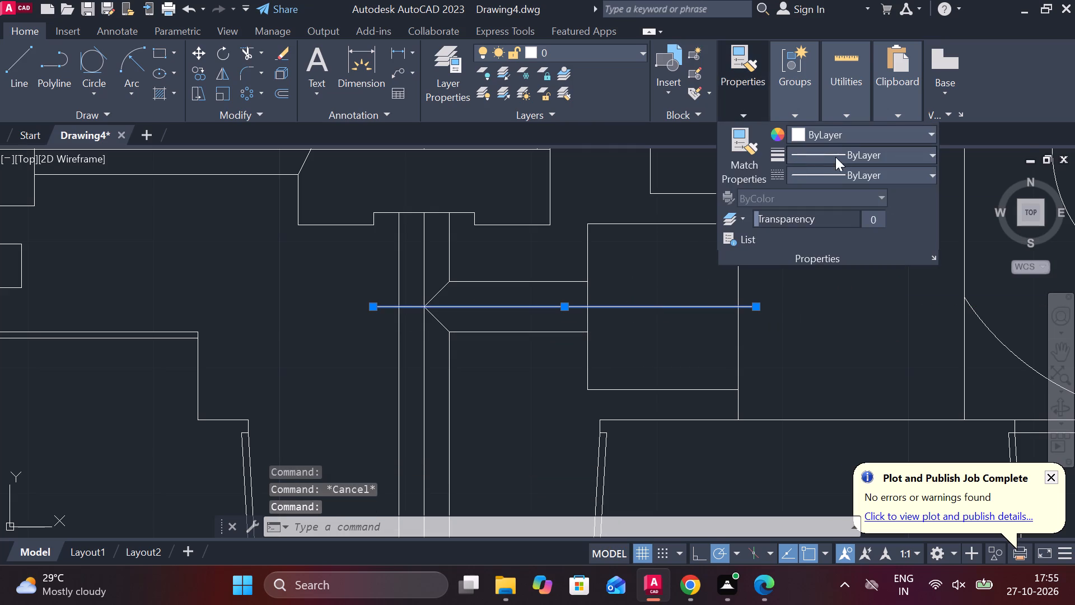
click(838, 166)
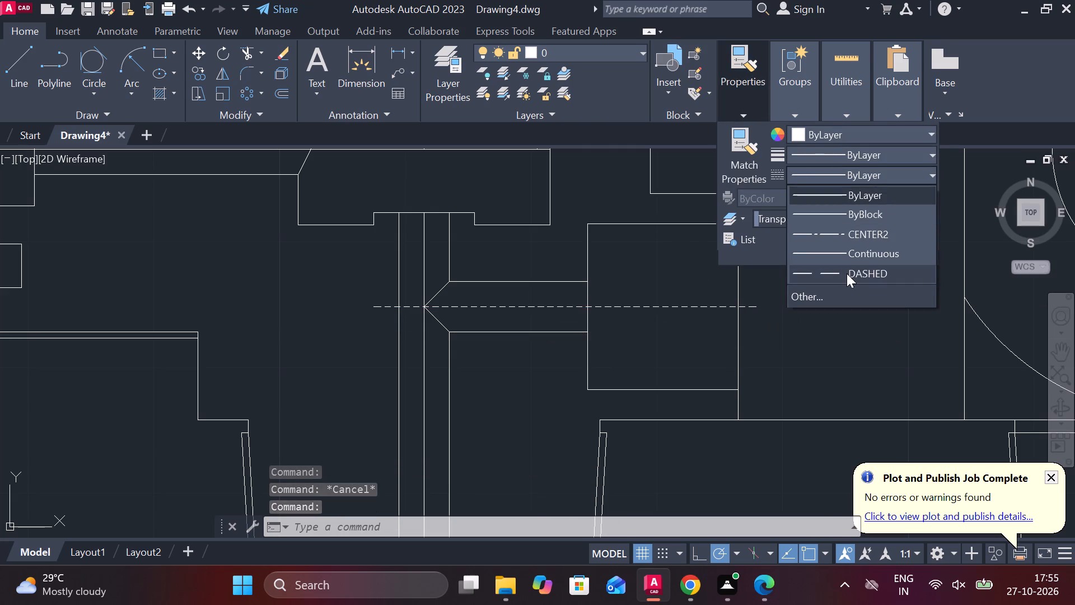
click(826, 229)
key(Escape)
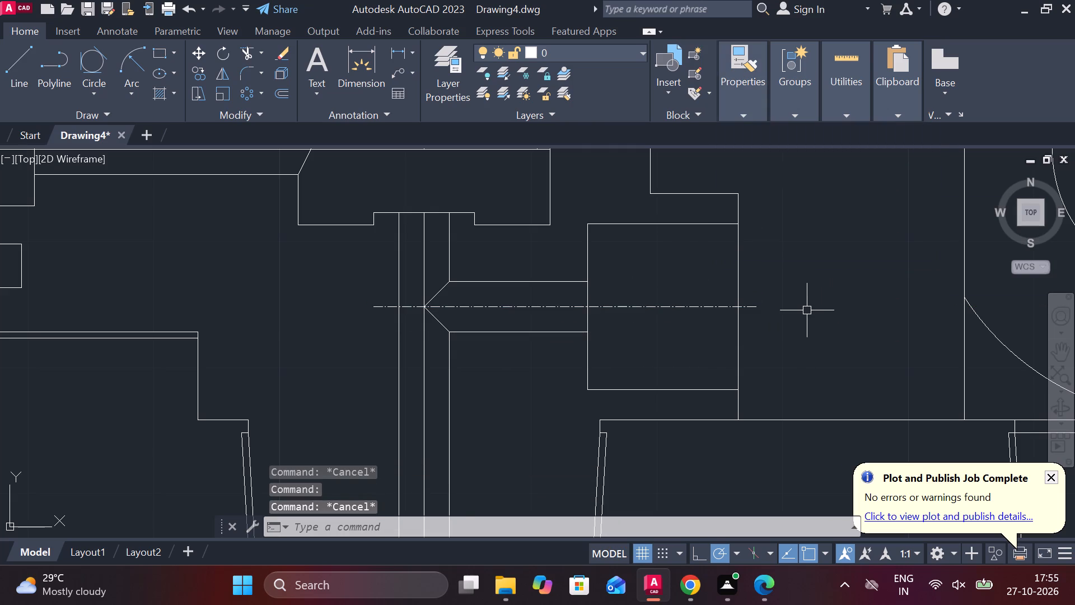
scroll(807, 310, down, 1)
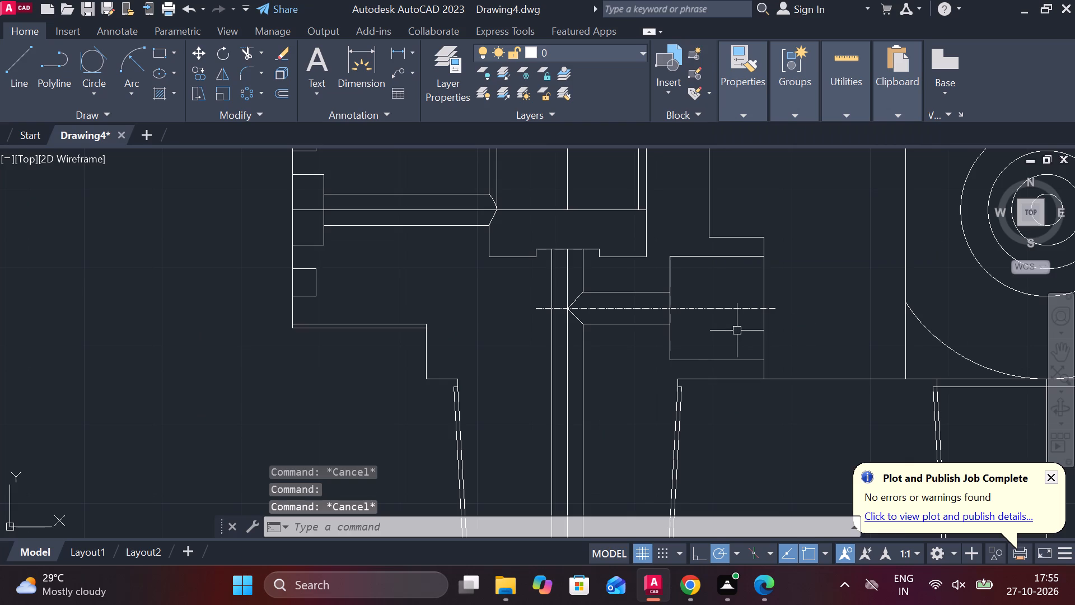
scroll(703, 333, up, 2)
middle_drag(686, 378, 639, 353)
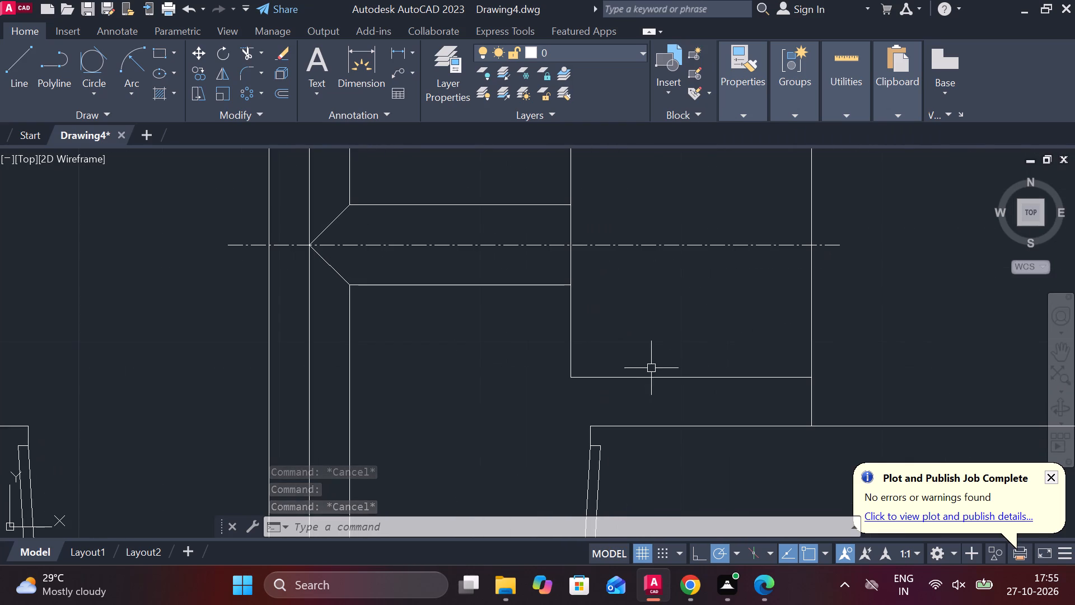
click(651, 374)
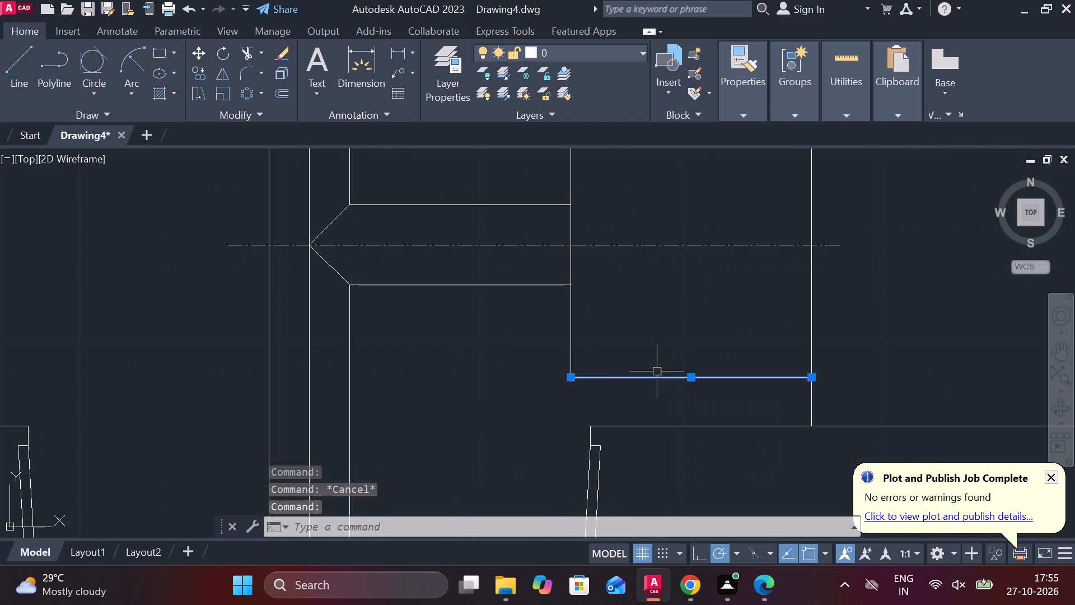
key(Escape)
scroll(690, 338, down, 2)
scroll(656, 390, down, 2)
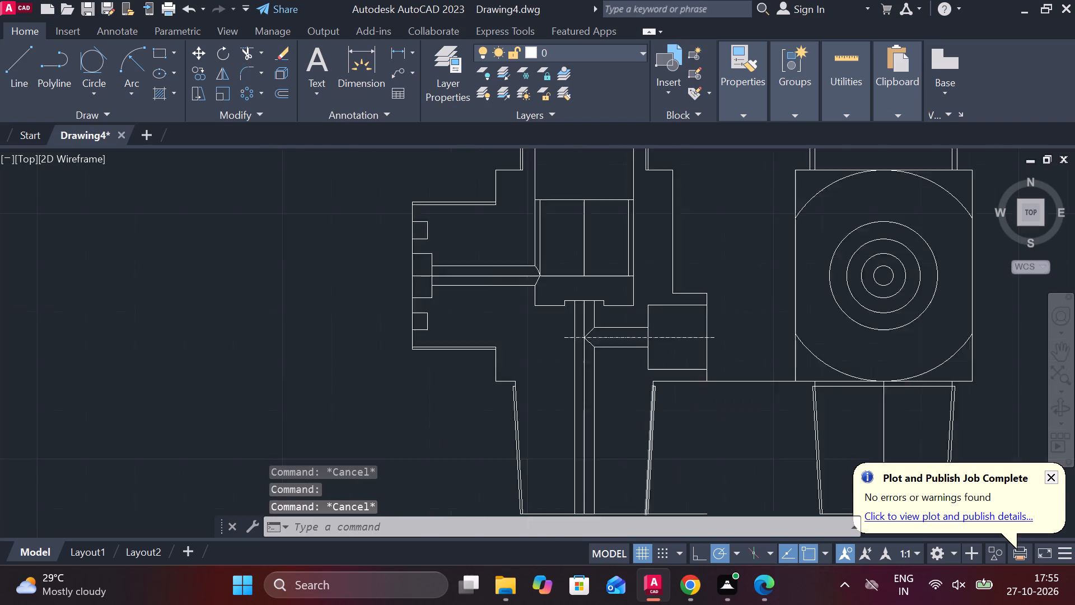
Trim the overhanging ends of the front view's bottom and top edge lines beyond the part outline.
middle_drag(681, 446, 590, 393)
scroll(609, 412, down, 1)
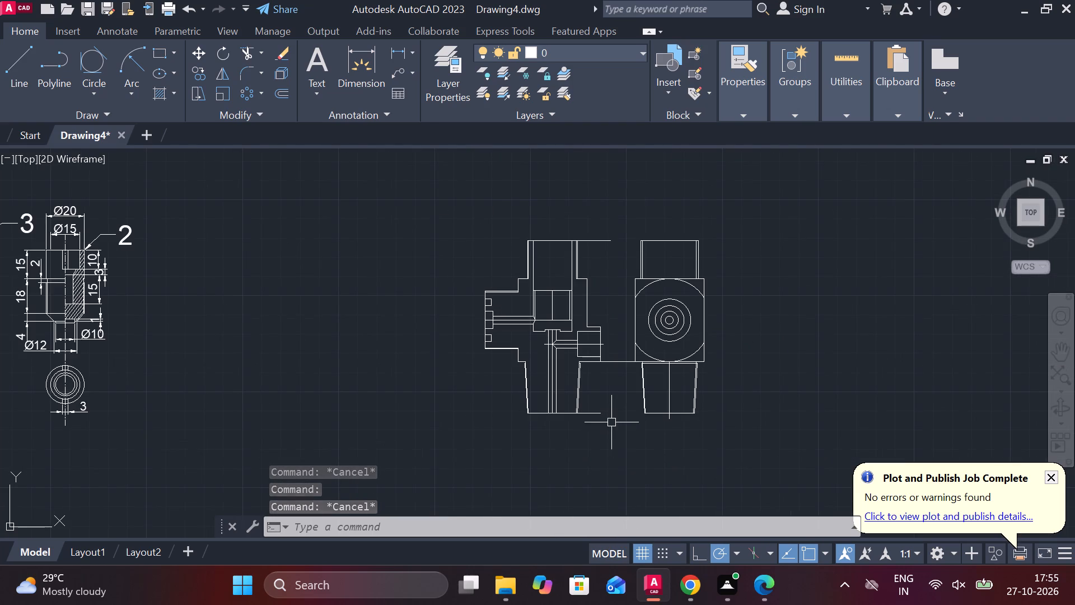
text(TR)
key(space)
click(604, 396)
drag(604, 396, 581, 425)
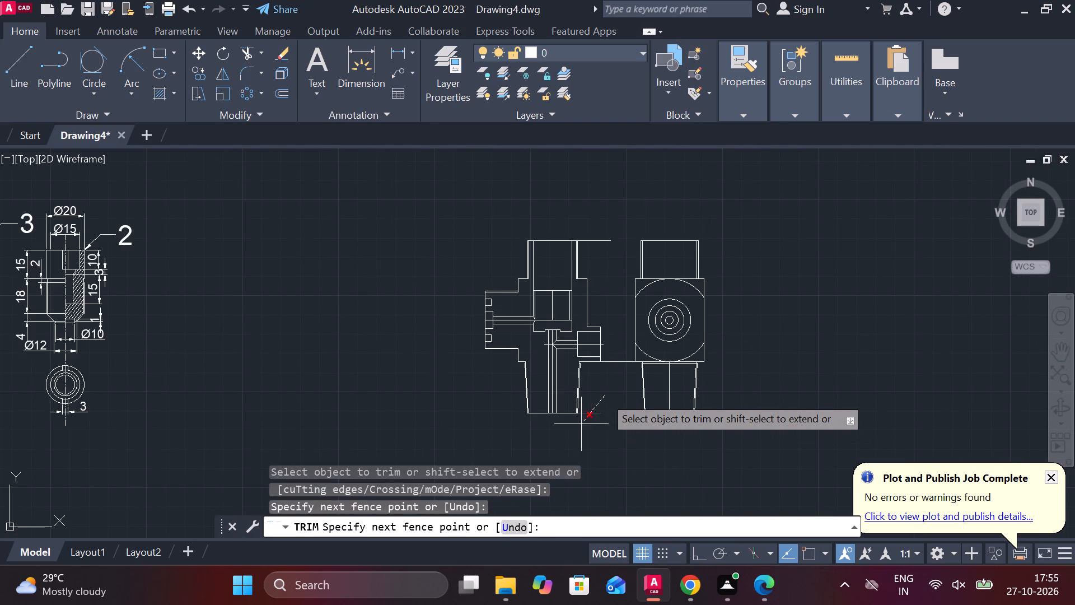
drag(581, 425, 579, 440)
click(573, 432)
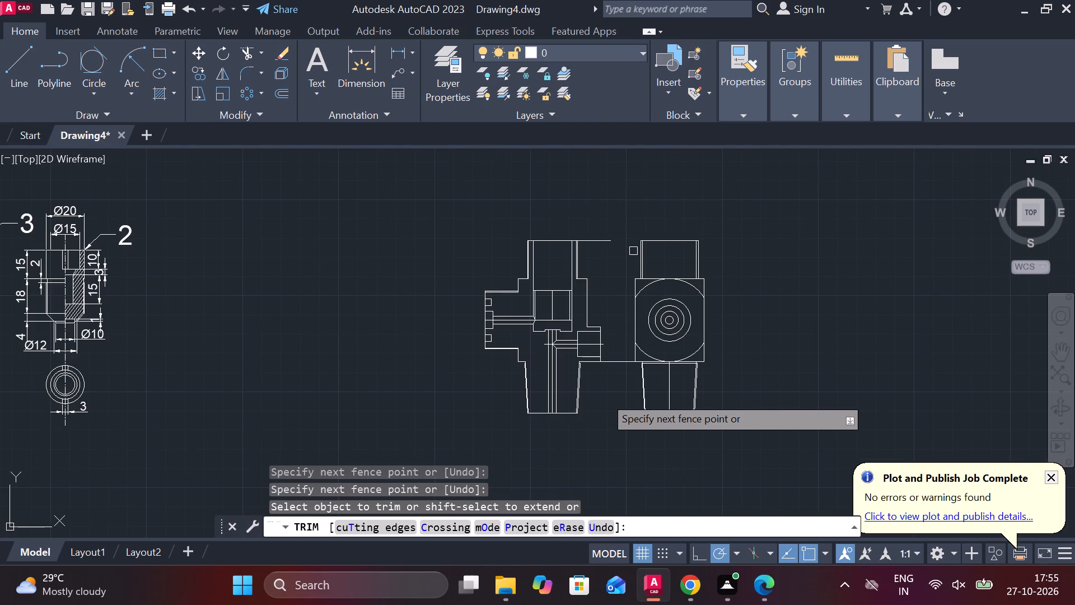
click(603, 244)
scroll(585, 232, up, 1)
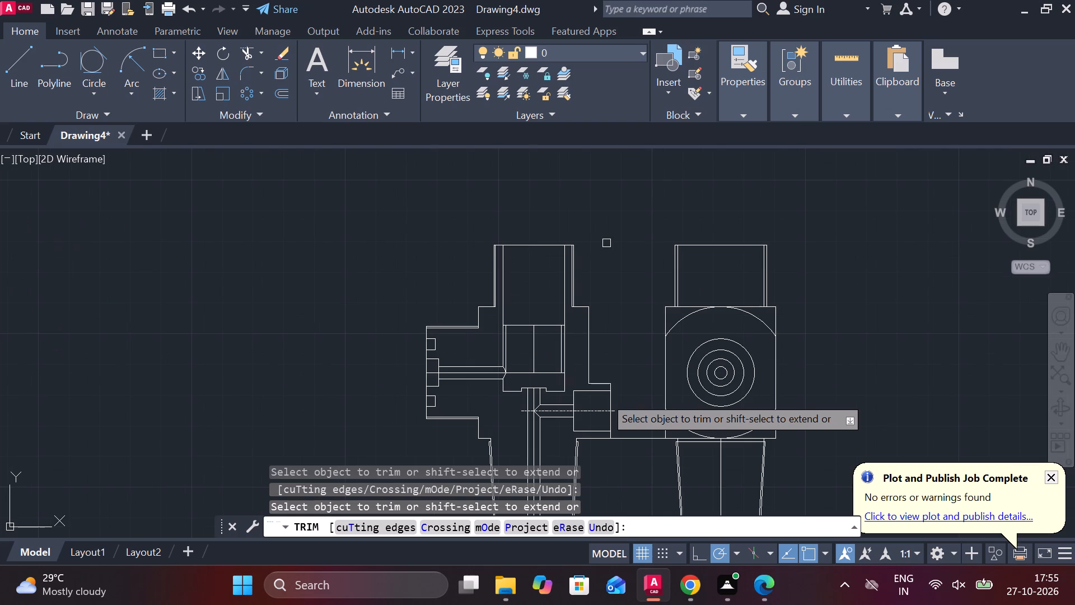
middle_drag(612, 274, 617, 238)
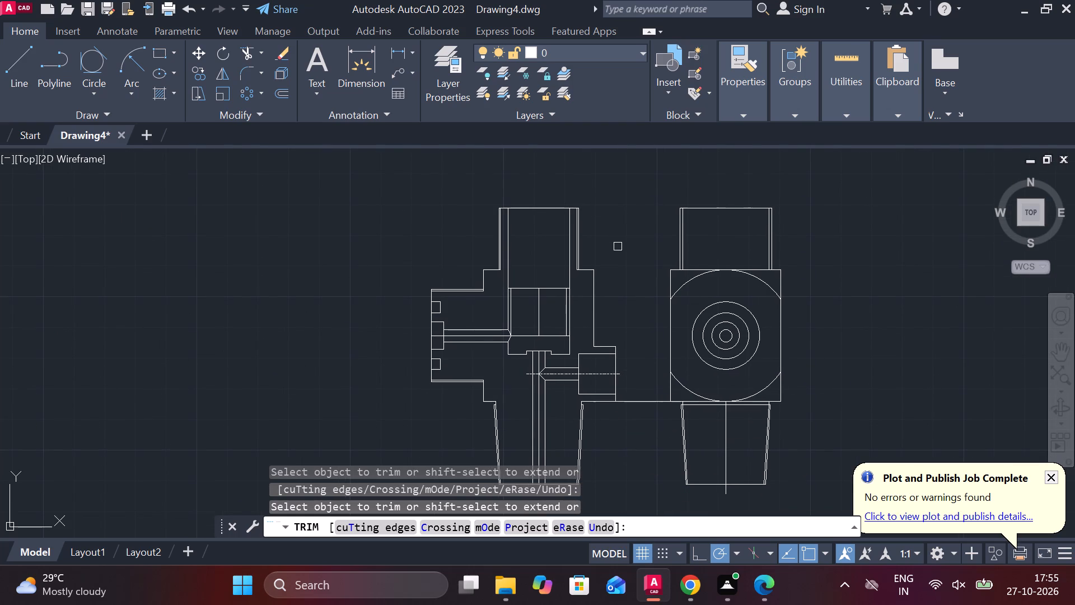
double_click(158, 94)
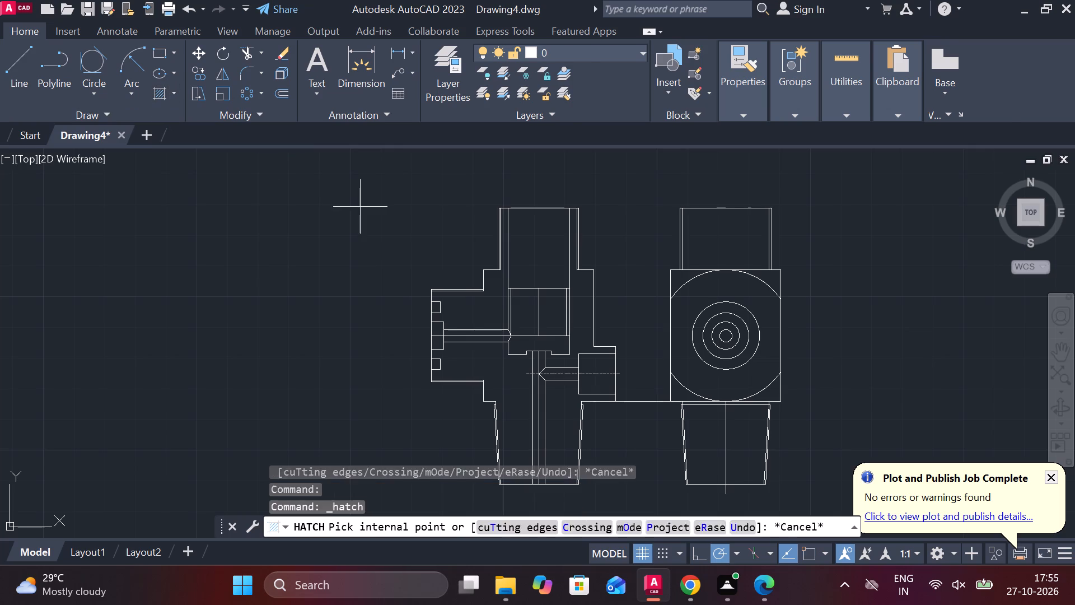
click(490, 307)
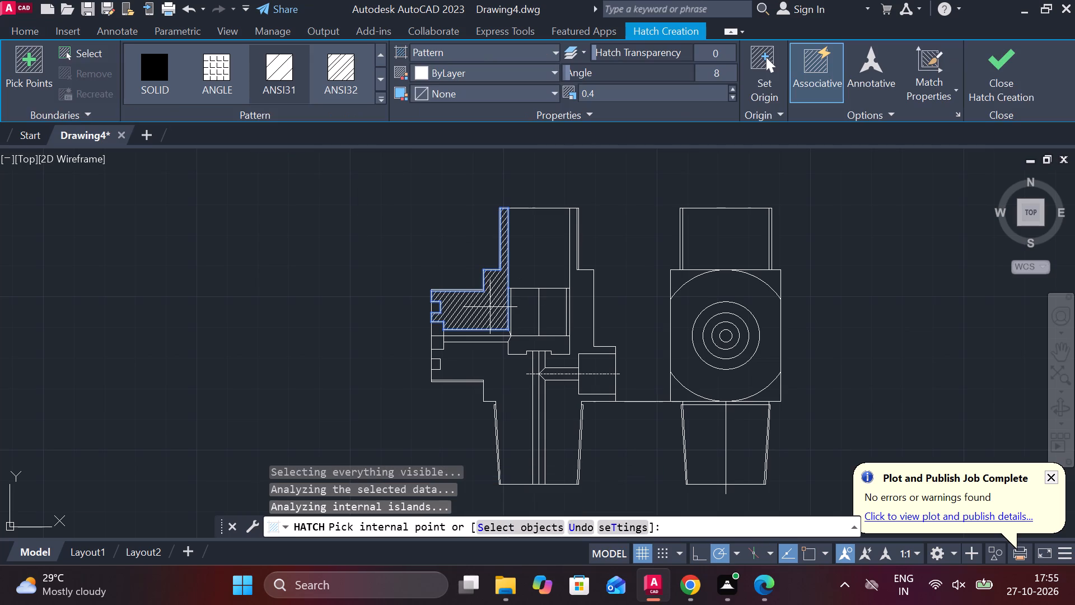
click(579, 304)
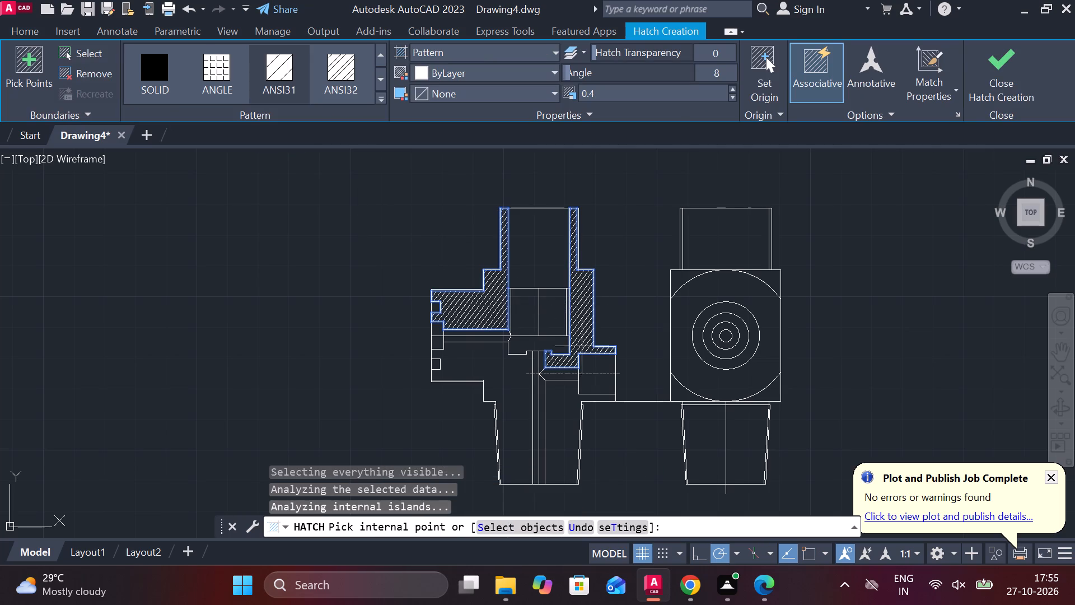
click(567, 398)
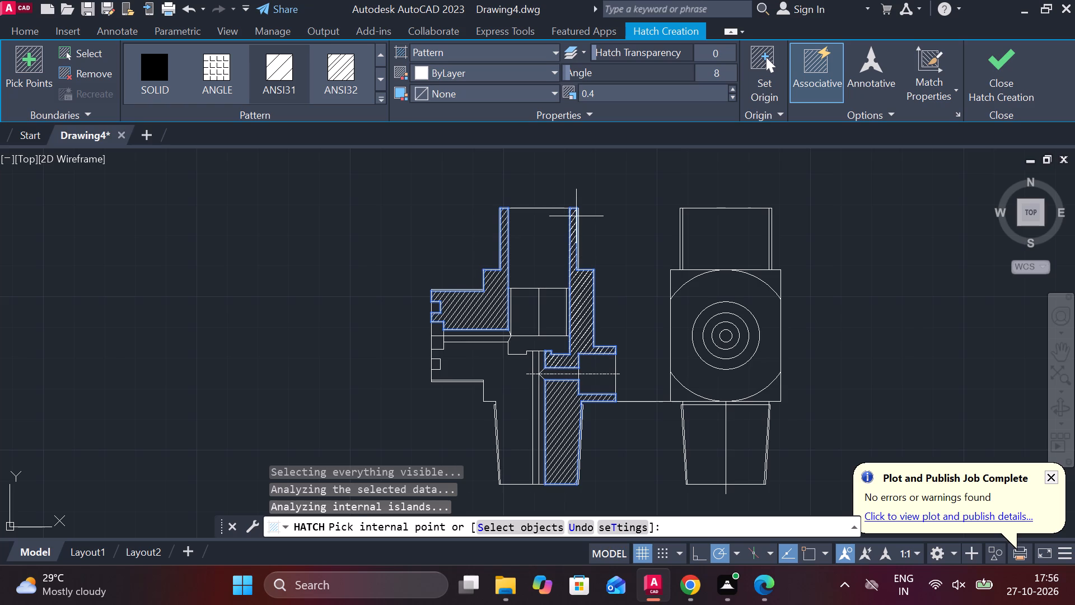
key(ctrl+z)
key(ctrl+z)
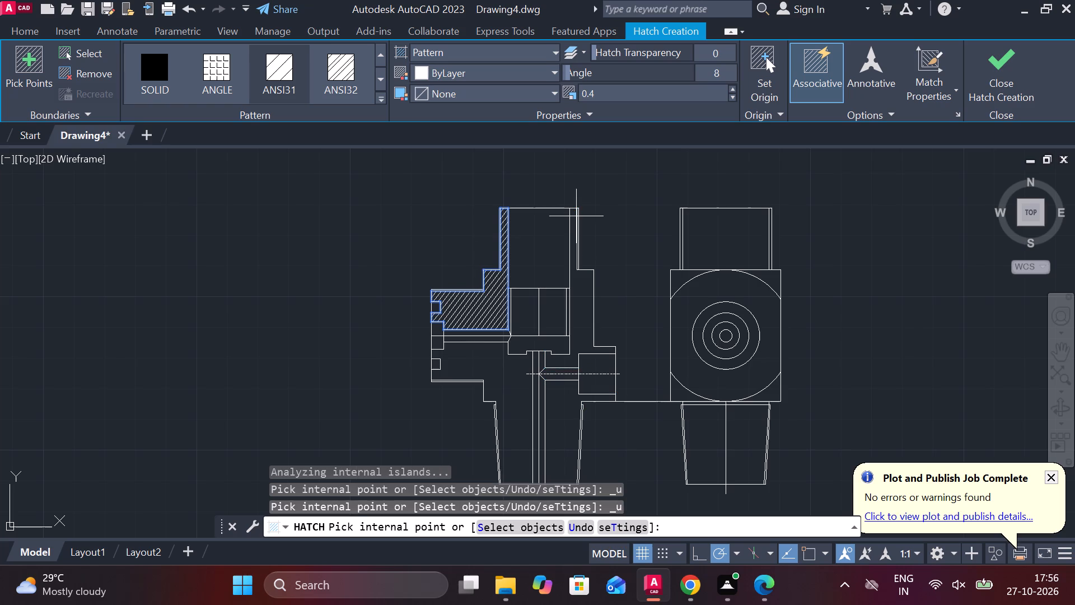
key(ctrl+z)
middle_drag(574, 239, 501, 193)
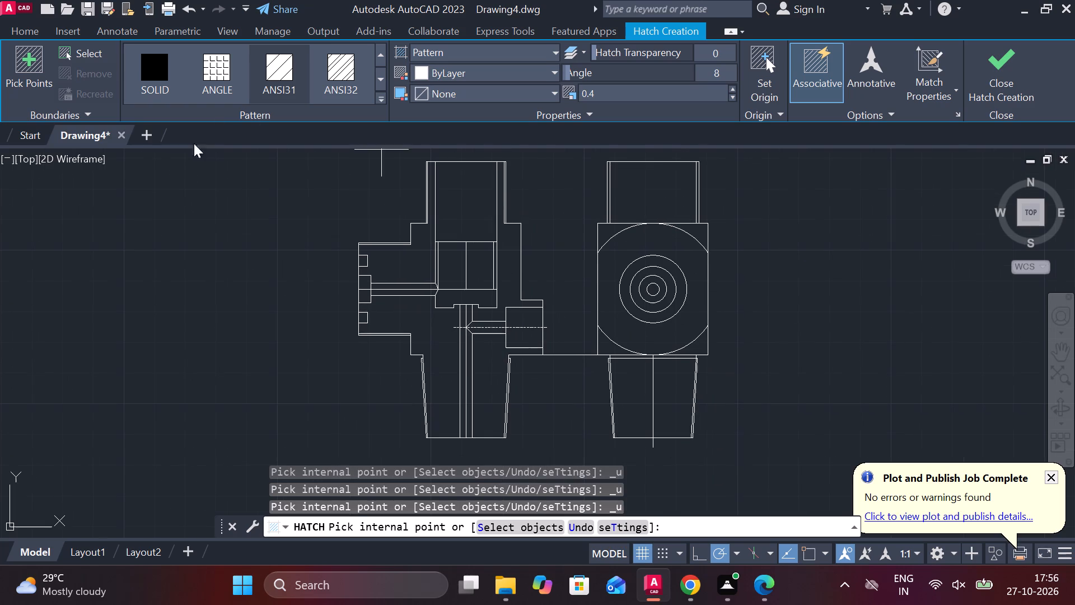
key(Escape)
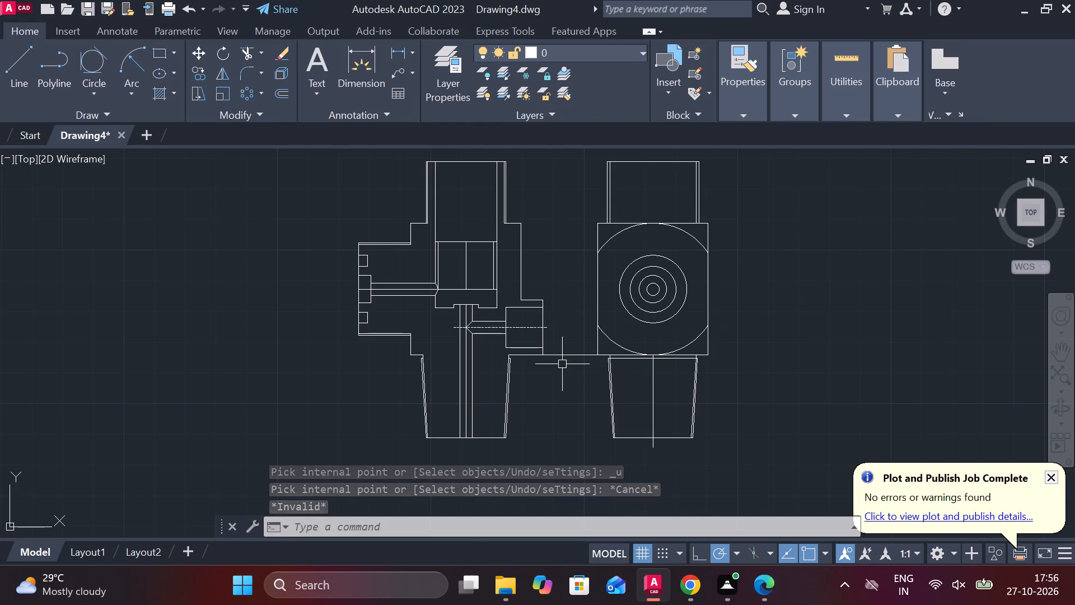
Hatch the four solid wall regions of the front section view, leaving the bores, notches and recess unhatched.
scroll(473, 345, up, 2)
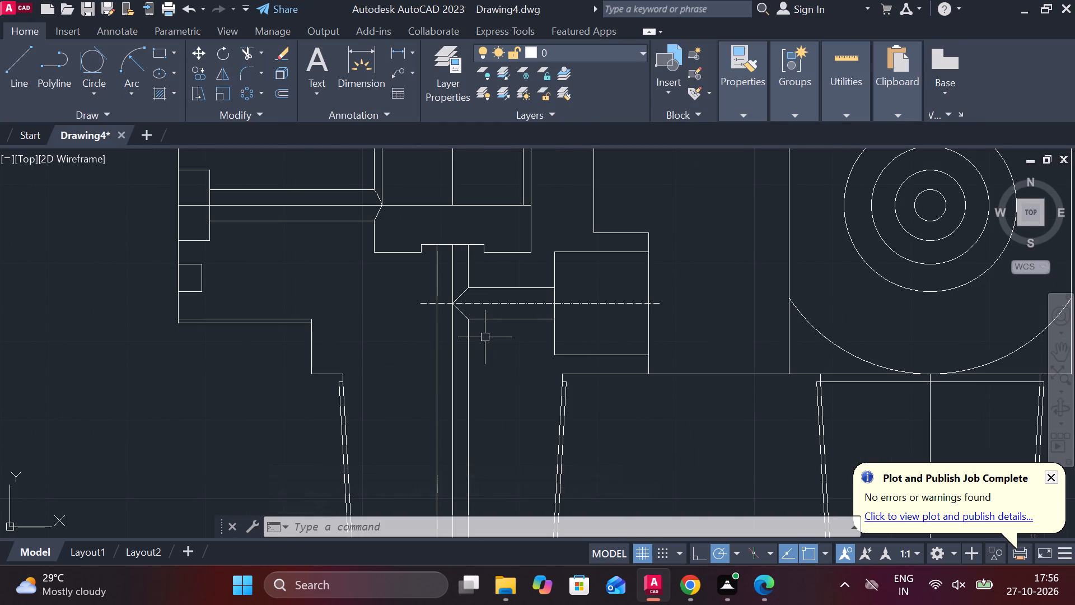
click(164, 90)
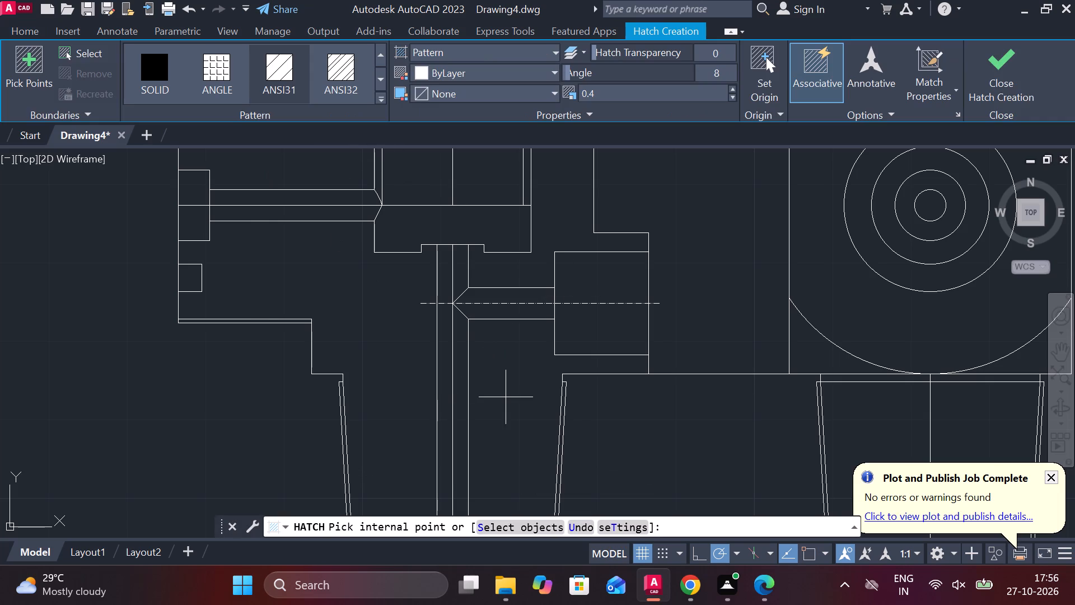
click(507, 398)
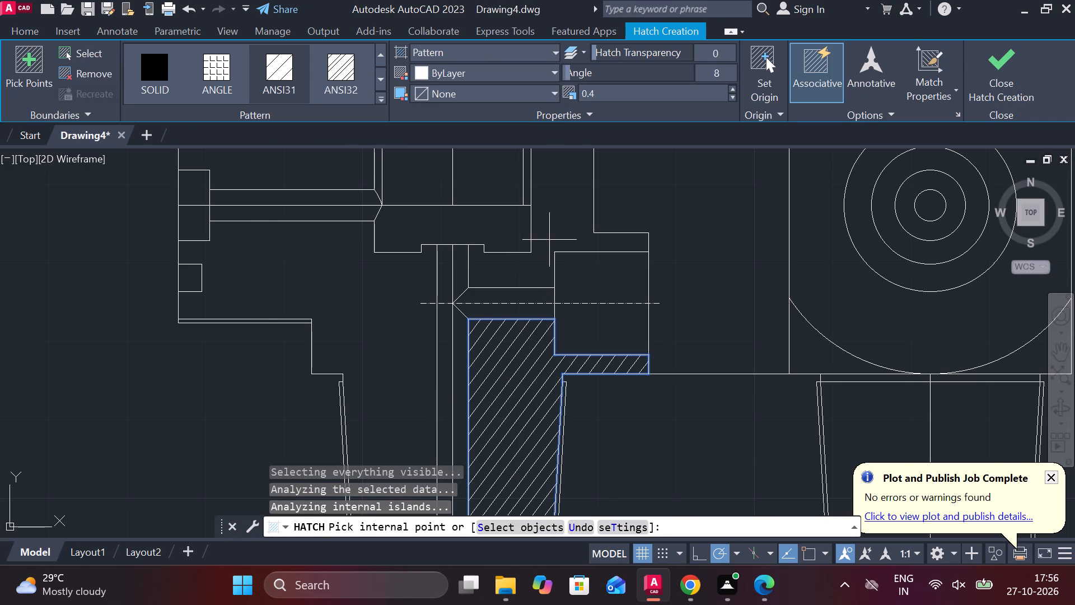
double_click(552, 236)
scroll(552, 270, down, 1)
middle_drag(460, 288, 489, 373)
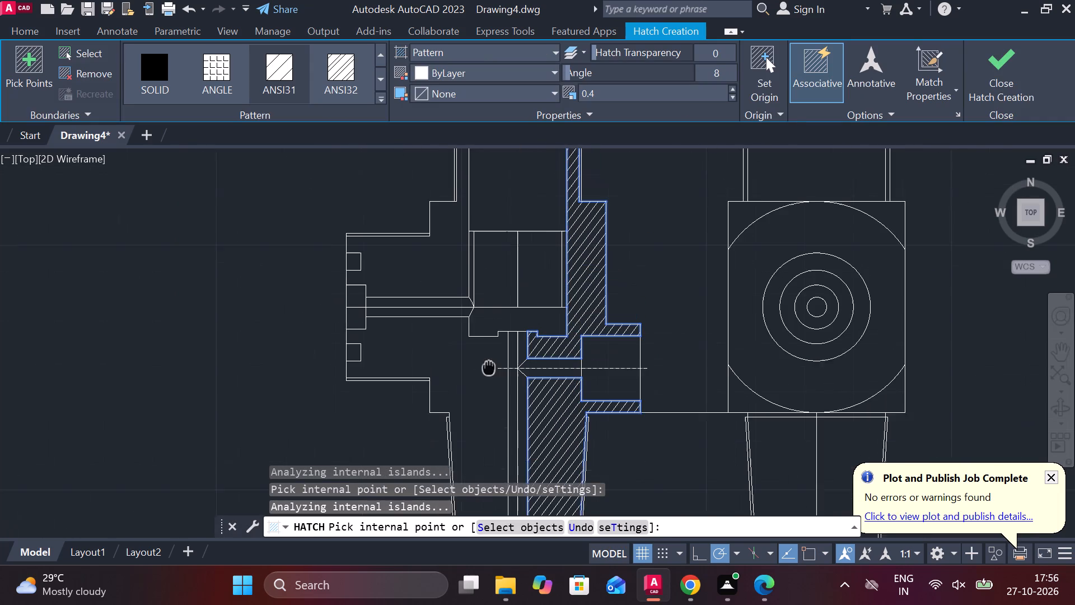
middle_drag(489, 373, 485, 374)
click(445, 263)
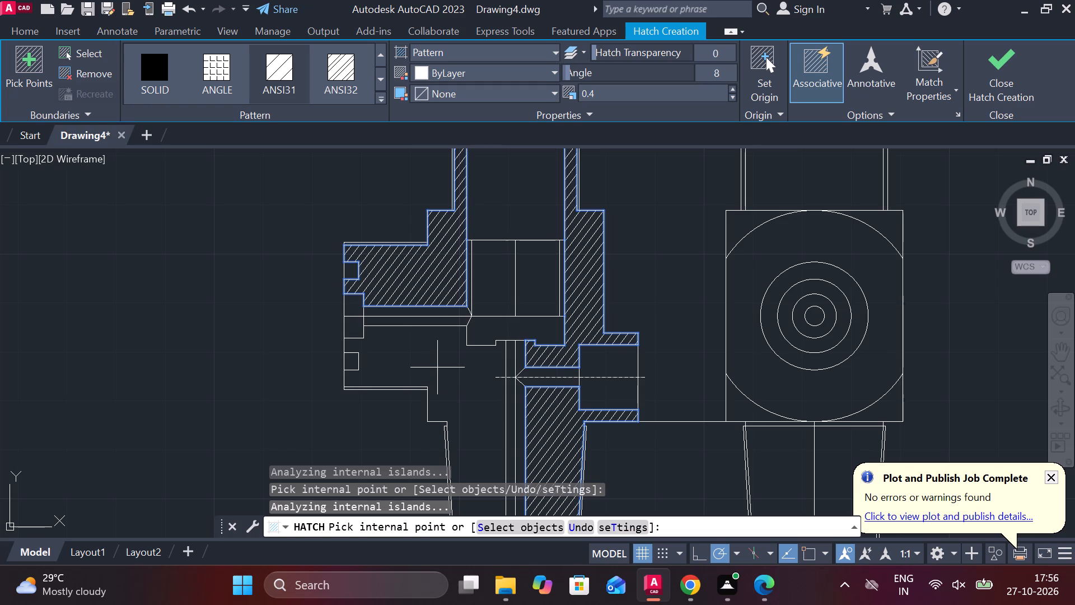
double_click(429, 357)
scroll(430, 360, down, 2)
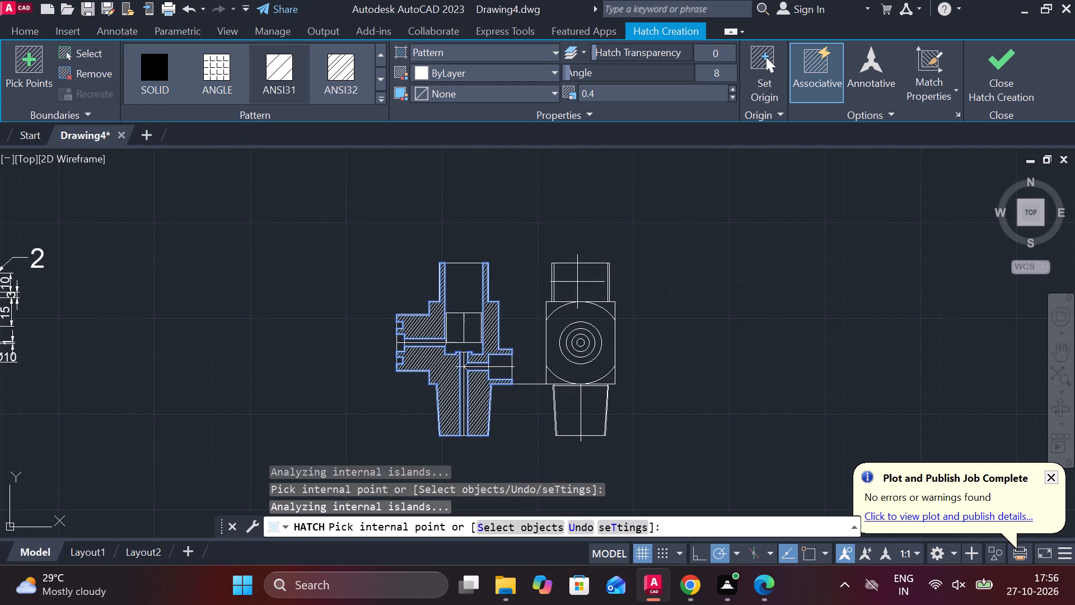
click(988, 89)
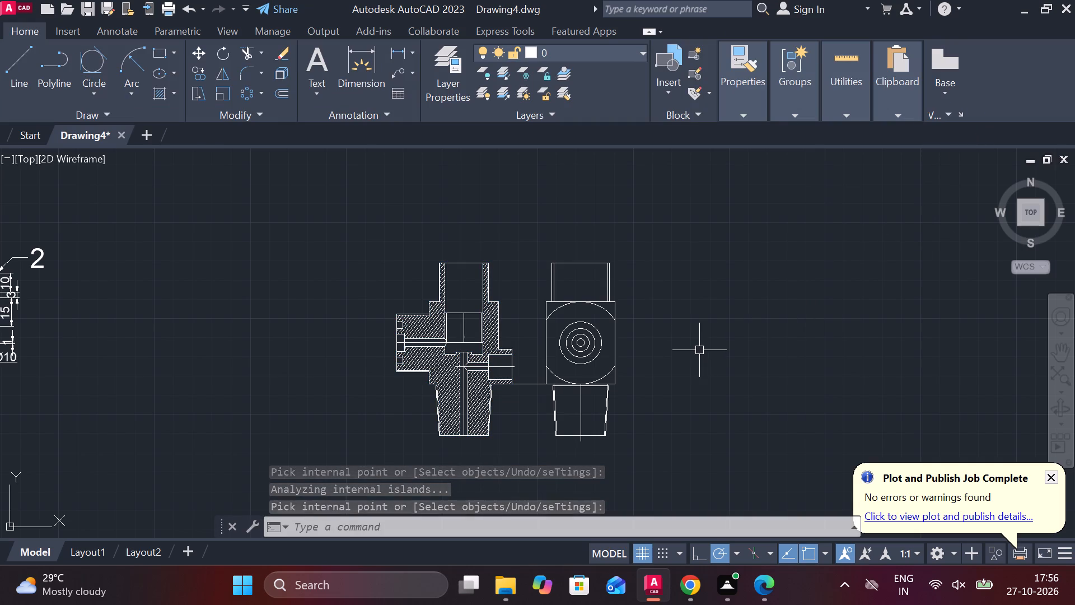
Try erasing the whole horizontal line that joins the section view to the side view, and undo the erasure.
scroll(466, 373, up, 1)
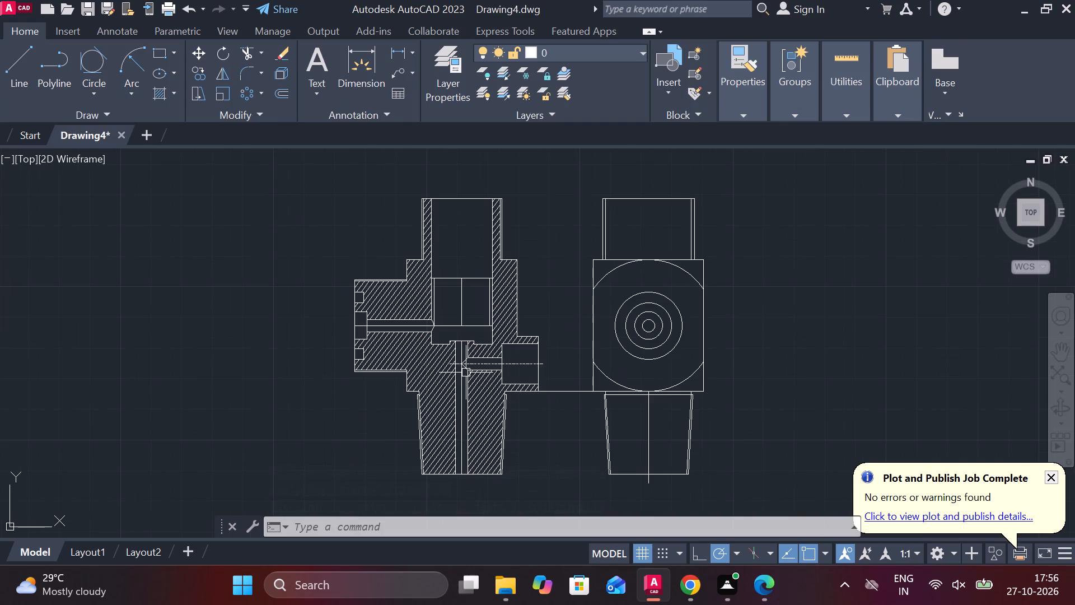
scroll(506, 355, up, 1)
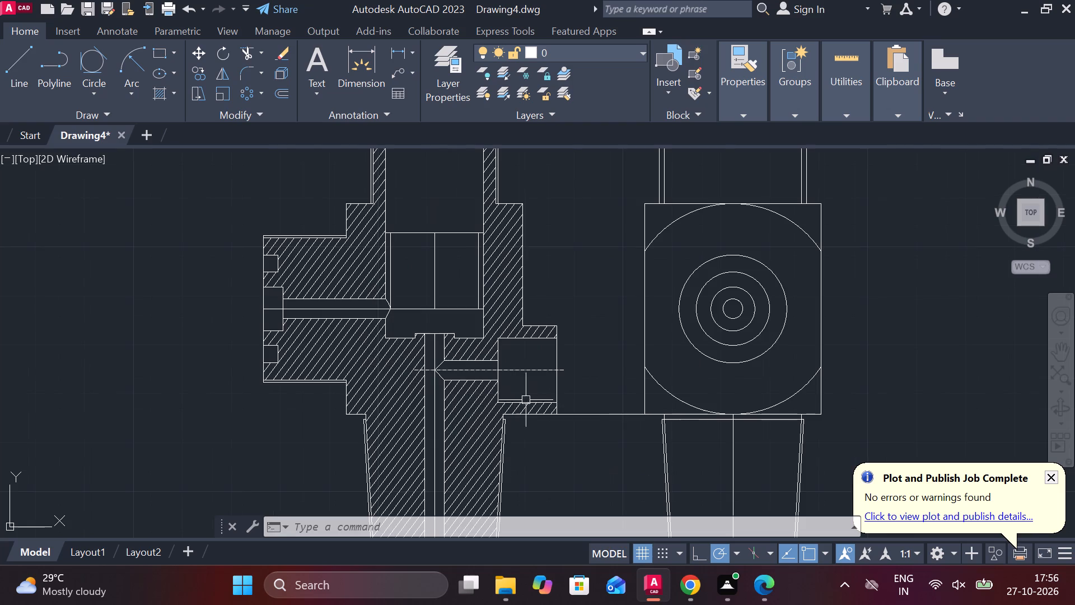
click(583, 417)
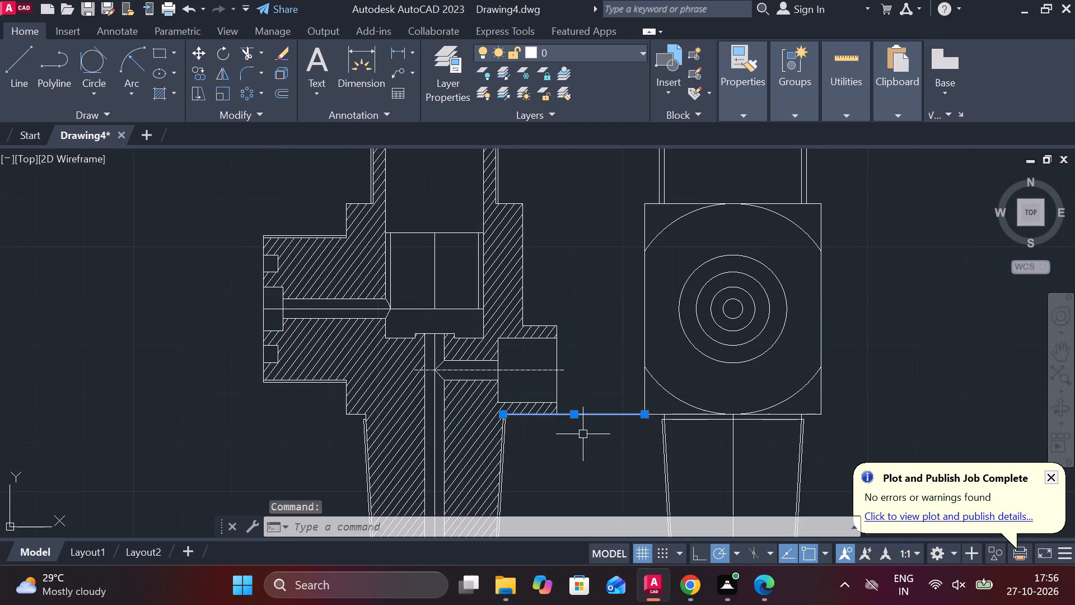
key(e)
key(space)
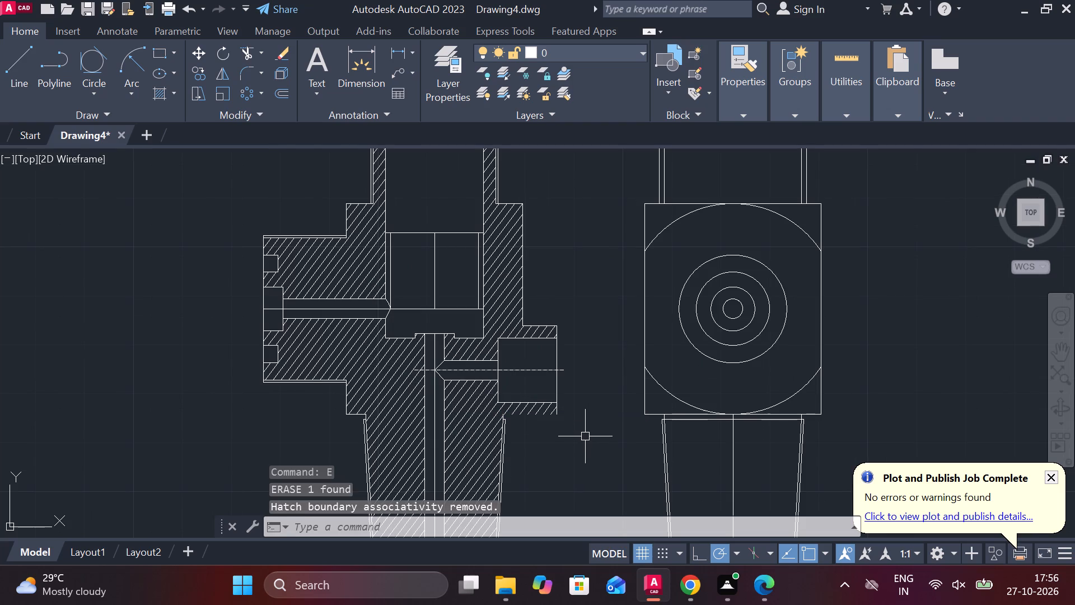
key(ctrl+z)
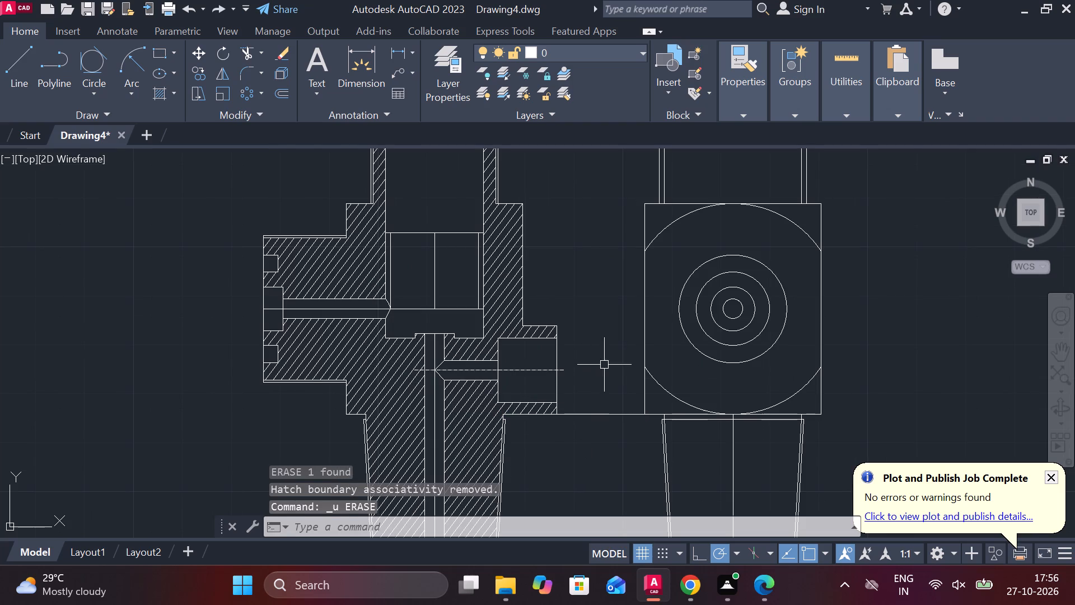
Trim away the piece of horizontal line between the section view and the side view.
key(Escape)
text(TR)
key(space)
drag(605, 366, 596, 455)
scroll(596, 454, down, 2)
middle_drag(593, 452, 593, 386)
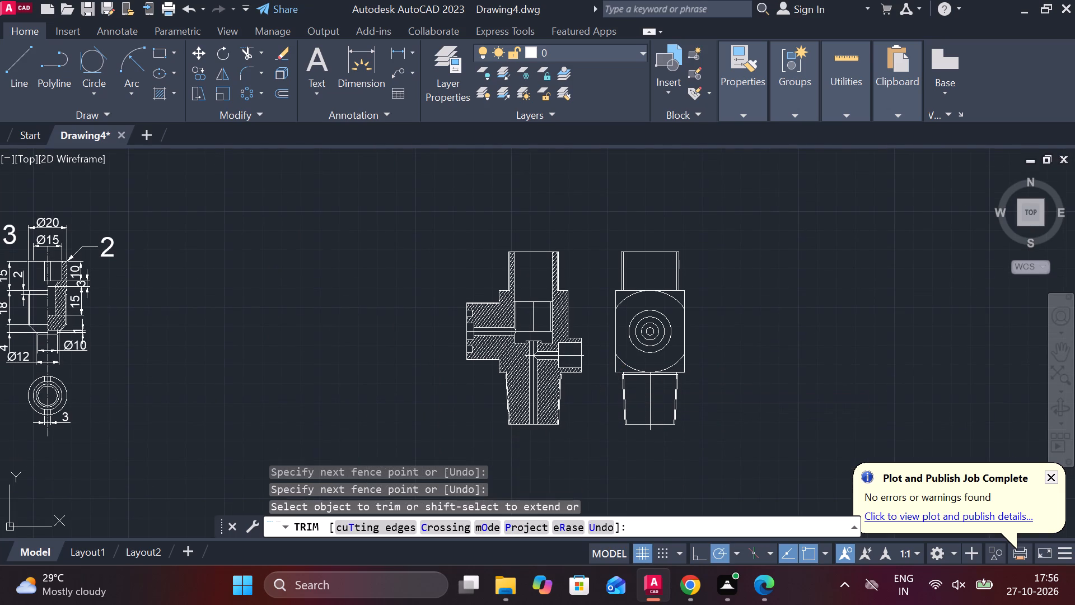
key(Escape)
Copy the complete hatched section view into the empty space beyond the dimensioned part details, near the undimensioned part views.
click(420, 216)
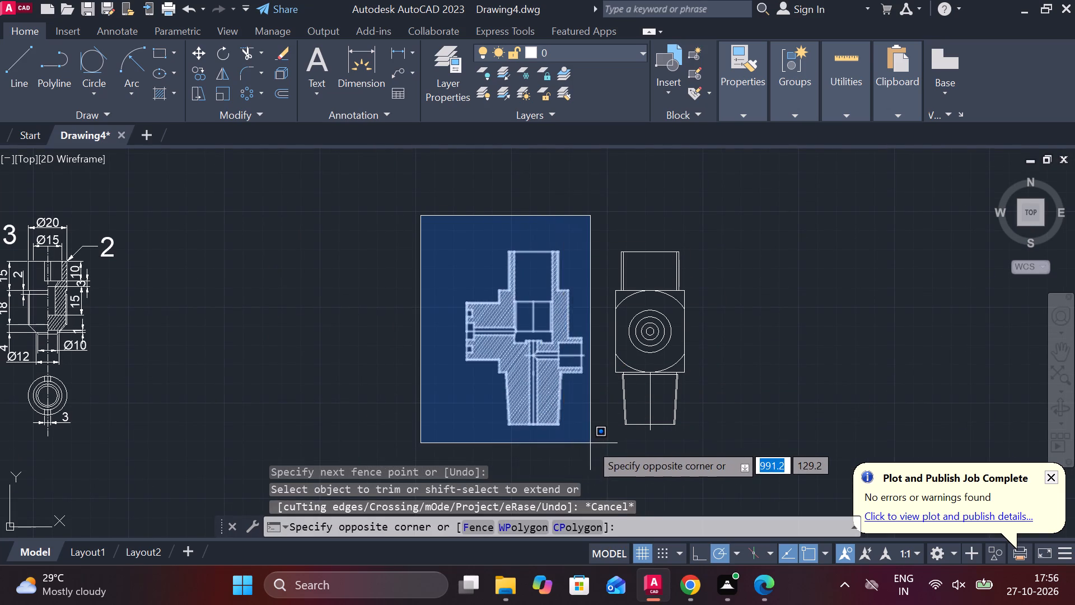
click(590, 443)
text(CO)
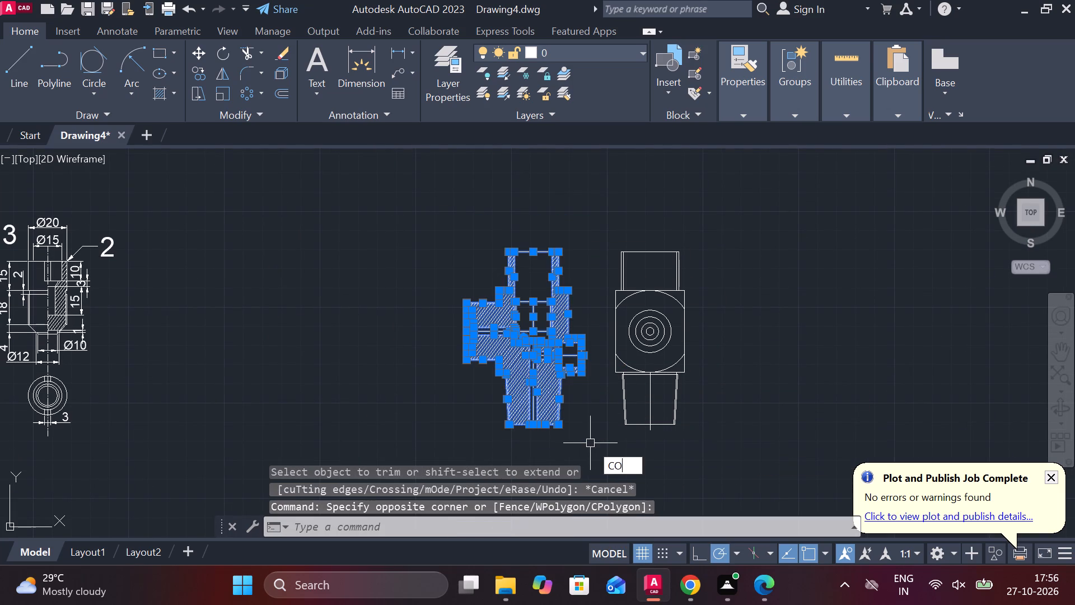
key(Return)
click(603, 428)
scroll(604, 422, down, 1)
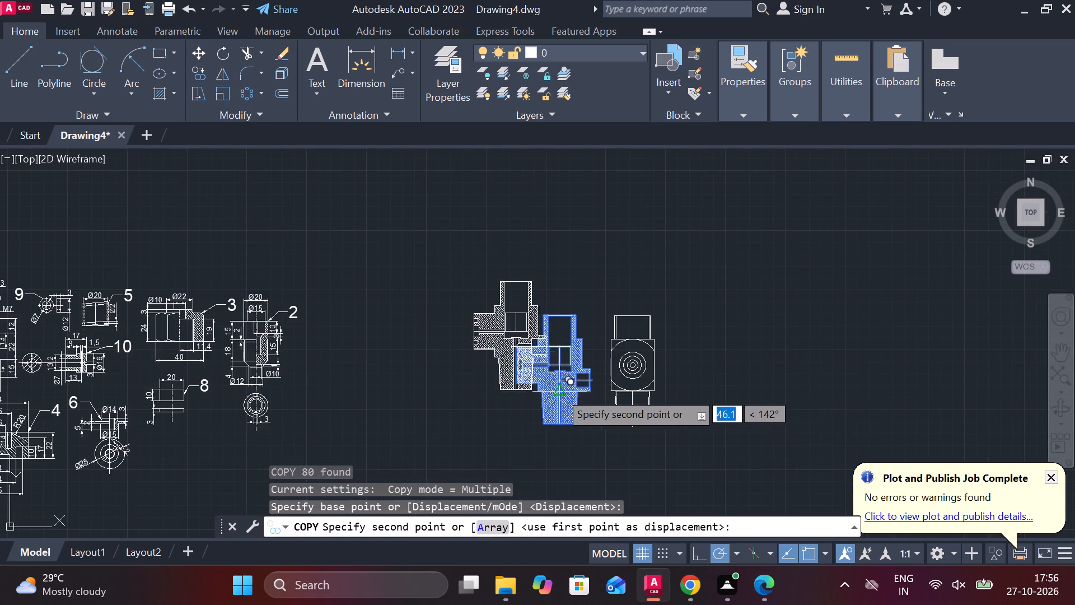
scroll(559, 392, down, 2)
scroll(196, 313, up, 1)
click(190, 314)
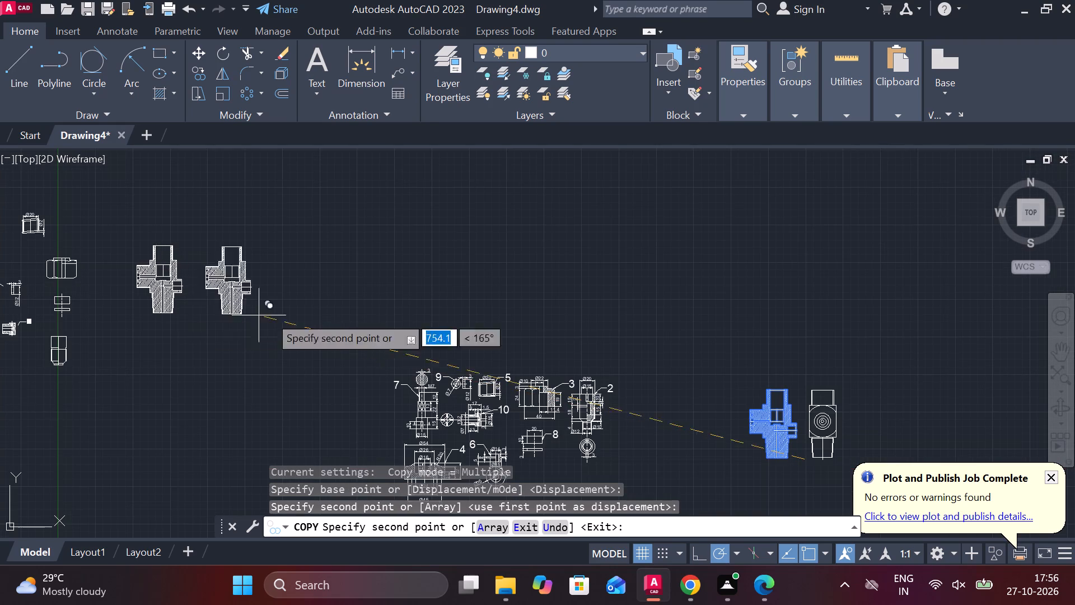
key(Escape)
Add a horizontal linear dimension across the upper bore of the original section view, placed above its top edge.
scroll(728, 428, up, 2)
middle_drag(704, 417, 688, 410)
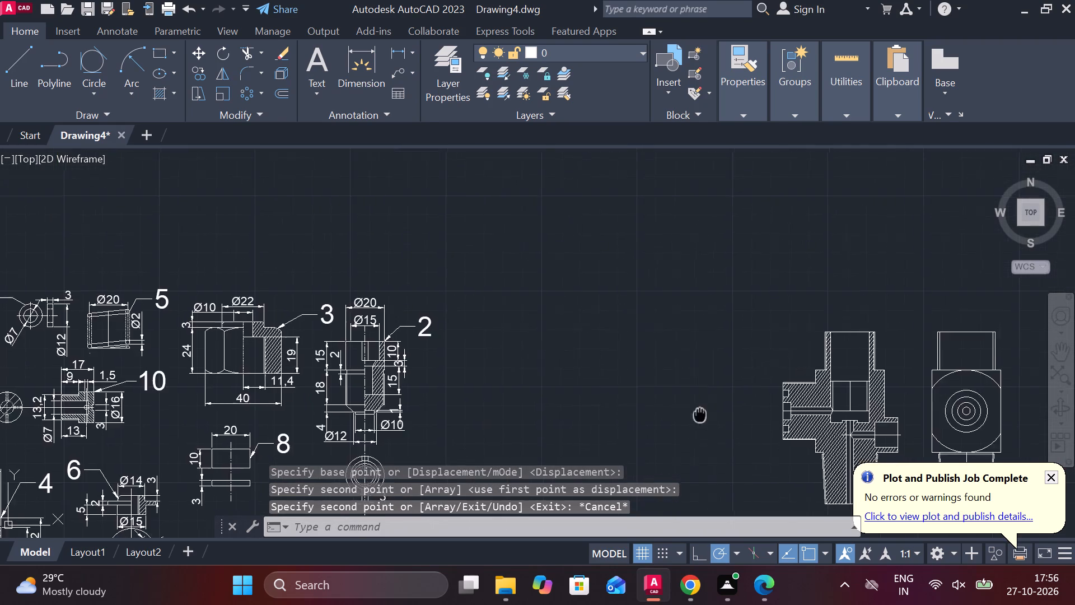
middle_drag(688, 410, 548, 341)
middle_drag(488, 326, 463, 311)
middle_drag(428, 334, 196, 282)
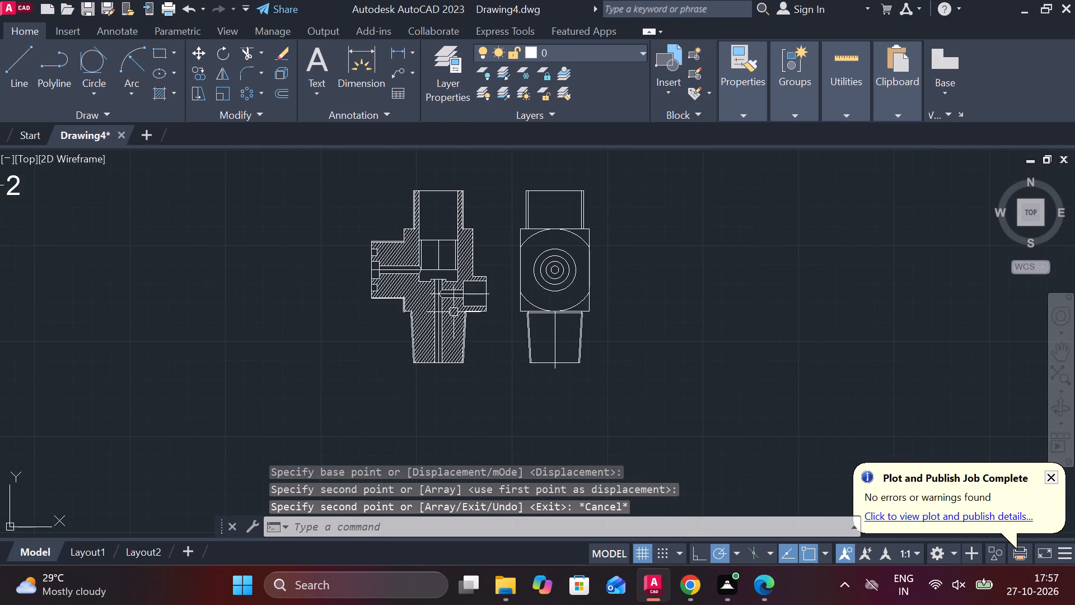
scroll(469, 301, up, 2)
scroll(527, 379, down, 1)
middle_drag(520, 264, 520, 268)
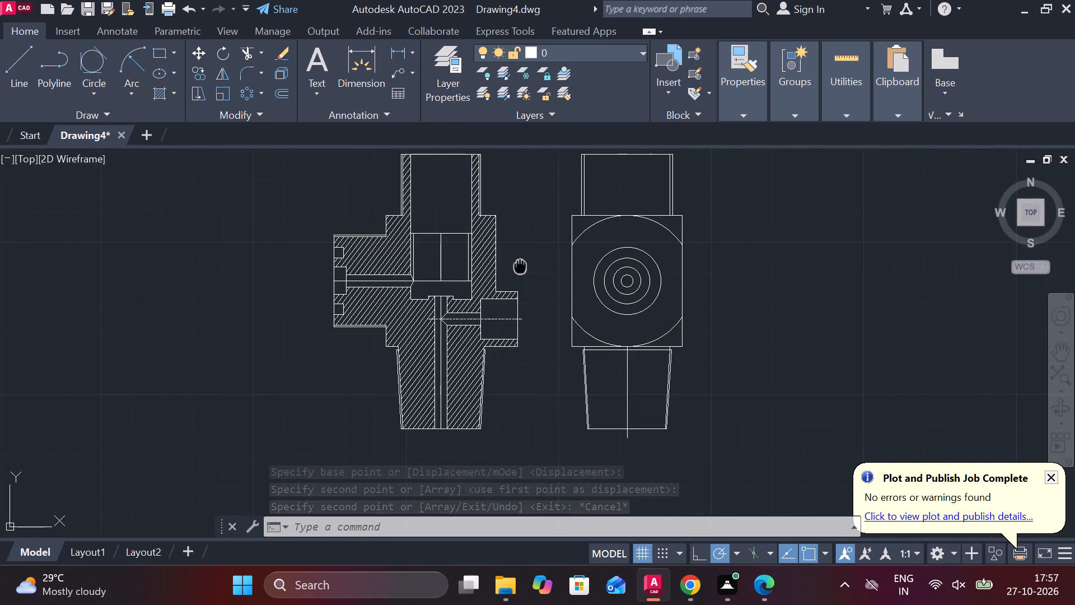
middle_drag(520, 268, 511, 296)
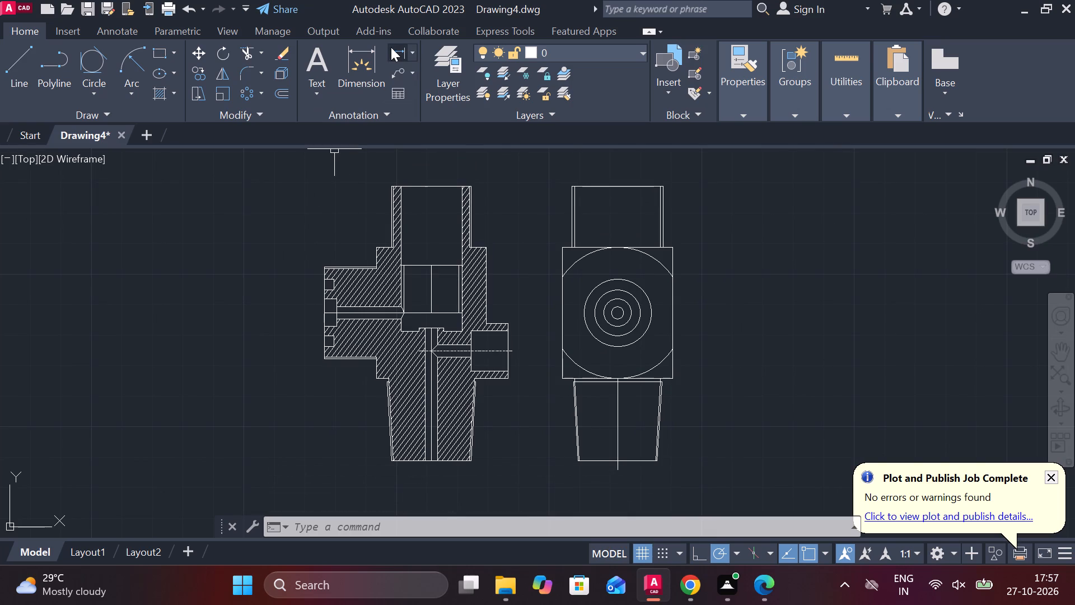
click(391, 47)
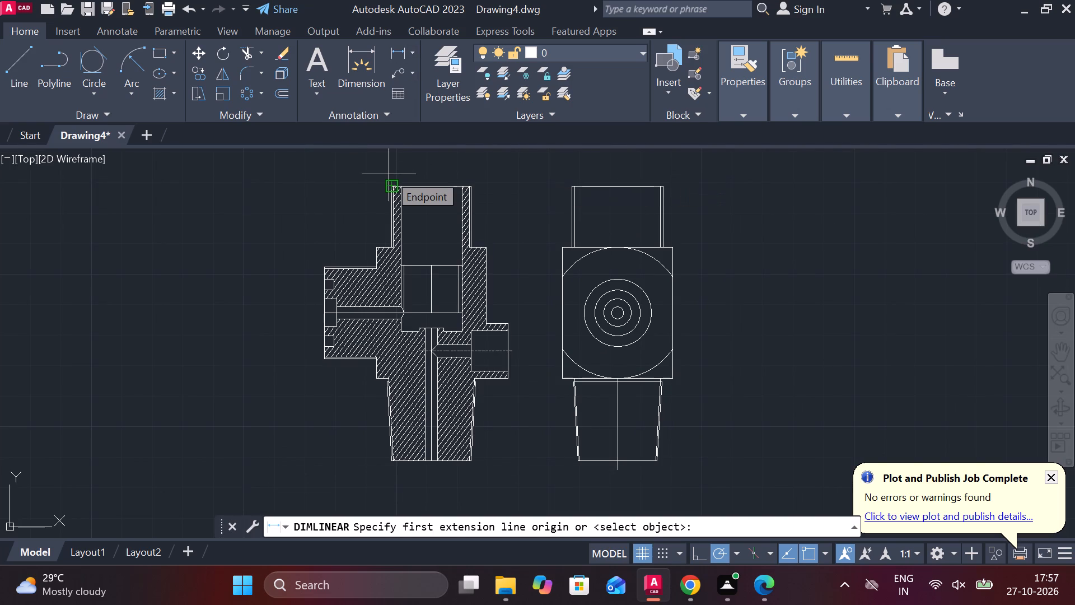
scroll(390, 176, up, 2)
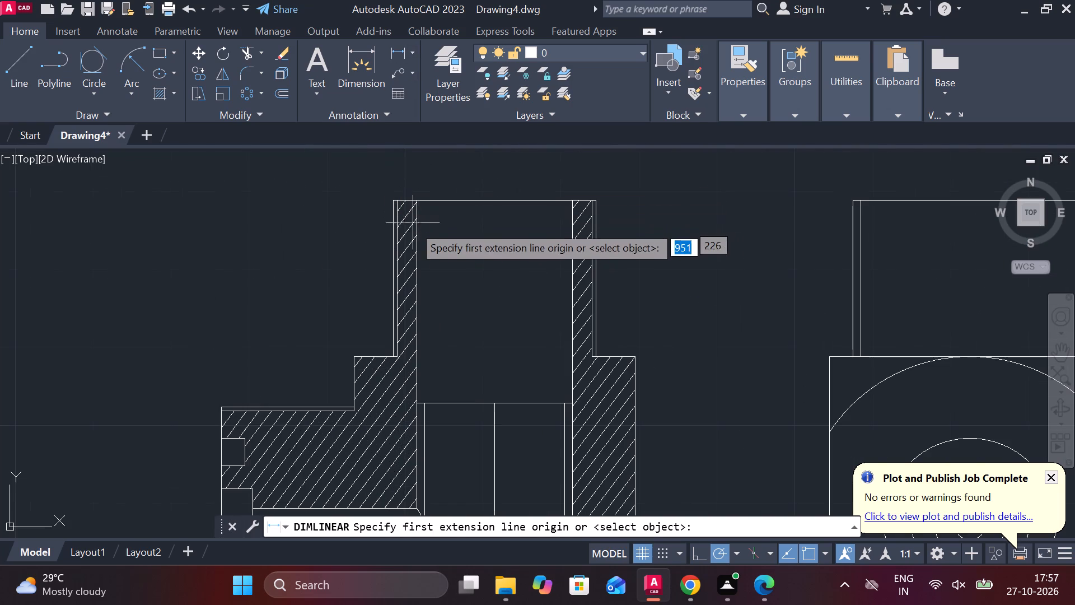
click(415, 230)
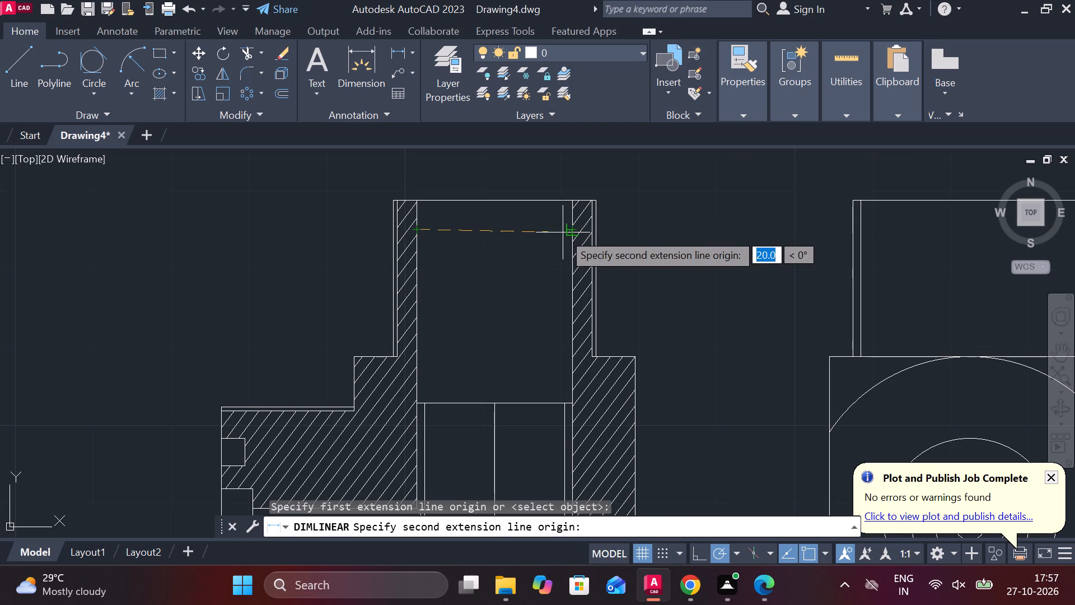
click(563, 232)
middle_drag(510, 181, 467, 245)
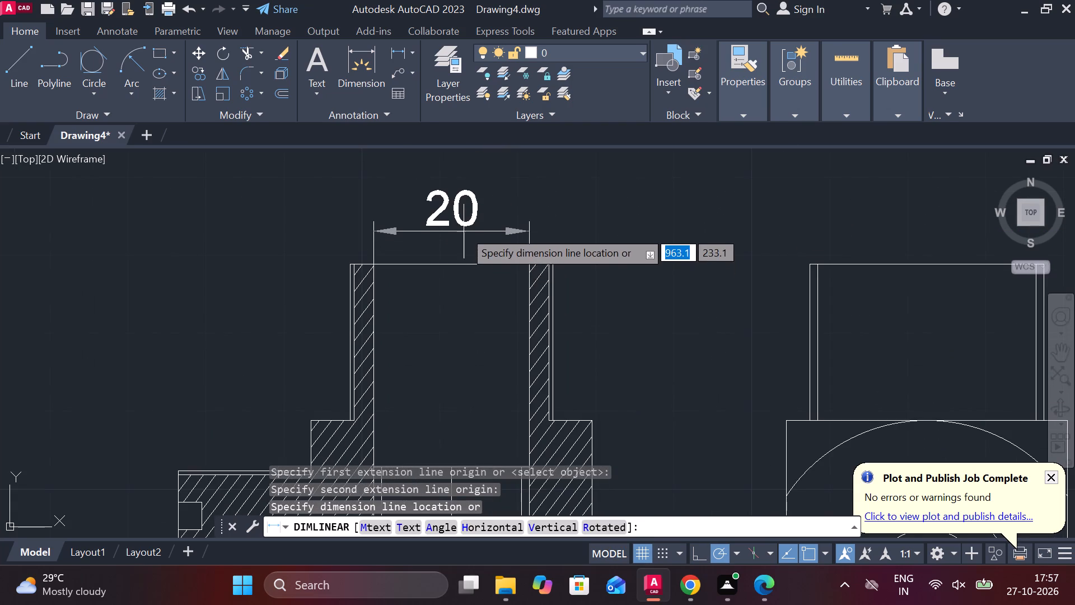
click(462, 224)
Add a diameter symbol in front of the upper bore's width dimension text.
double_click(440, 188)
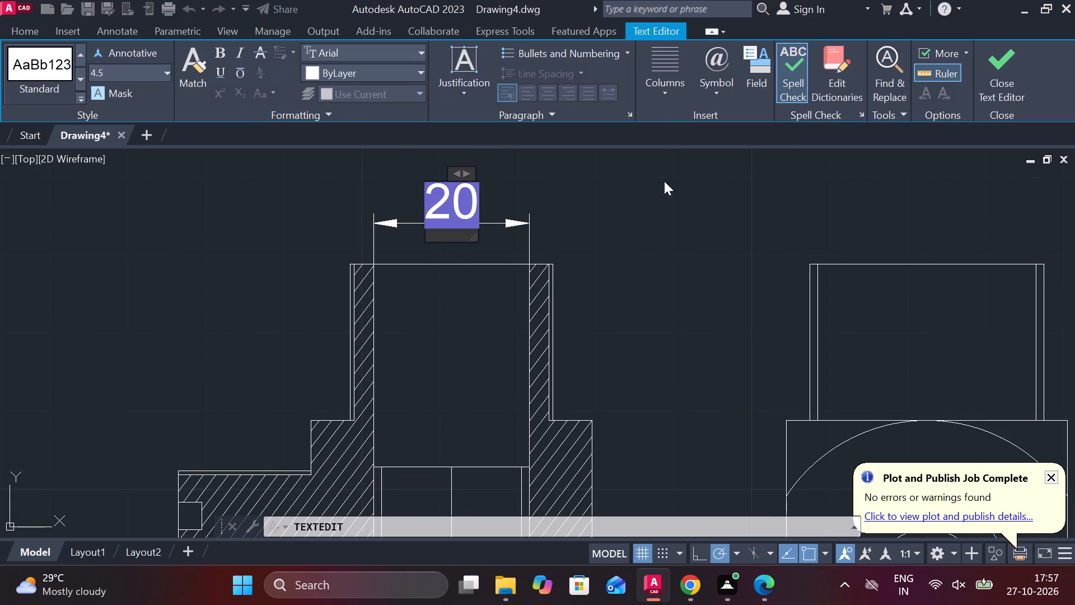
click(717, 96)
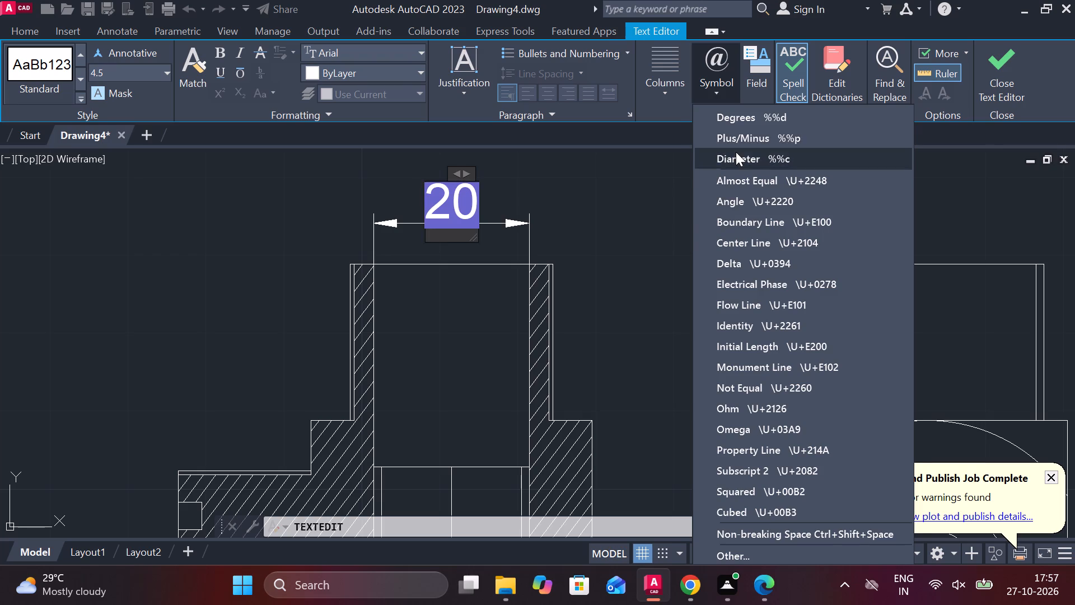
click(736, 152)
click(1012, 85)
scroll(768, 245, down, 1)
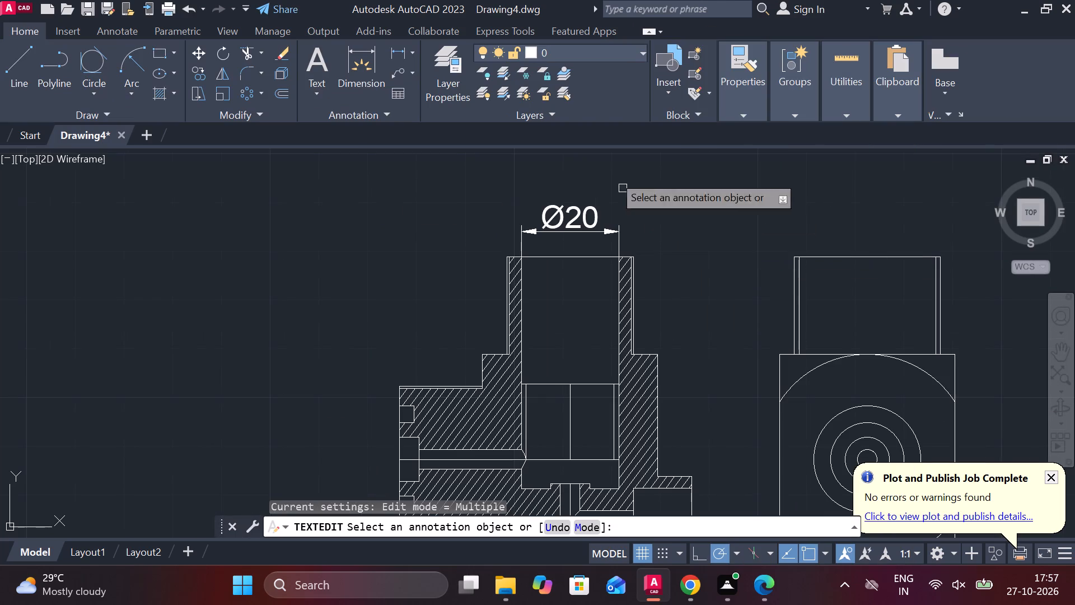
Add a vertical linear dimension from the section's top edge to the horizontal line inside the bore, placed between the two views.
click(404, 51)
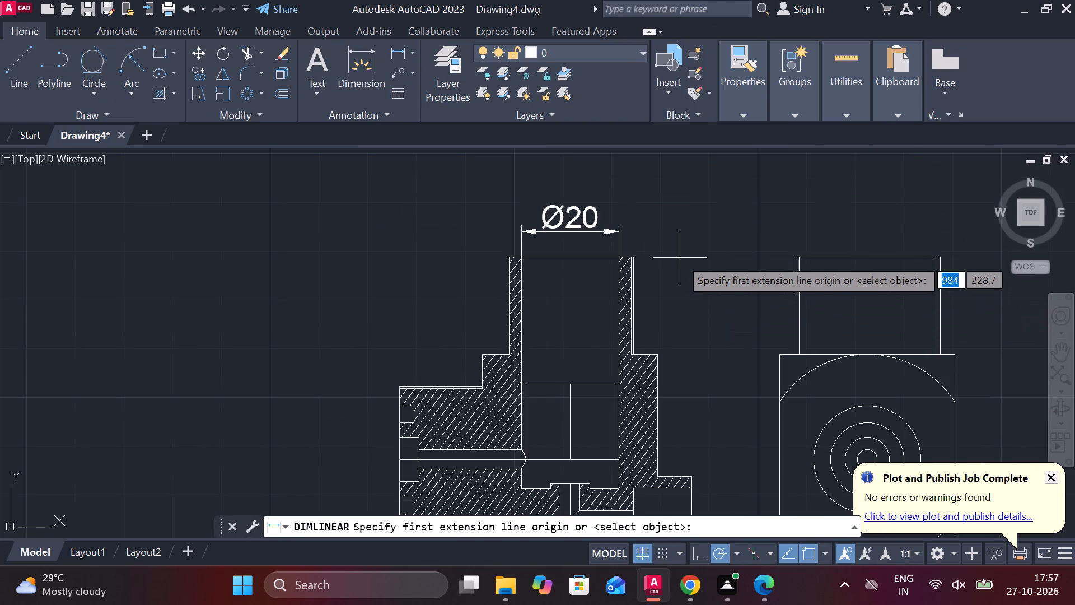
click(592, 384)
click(597, 263)
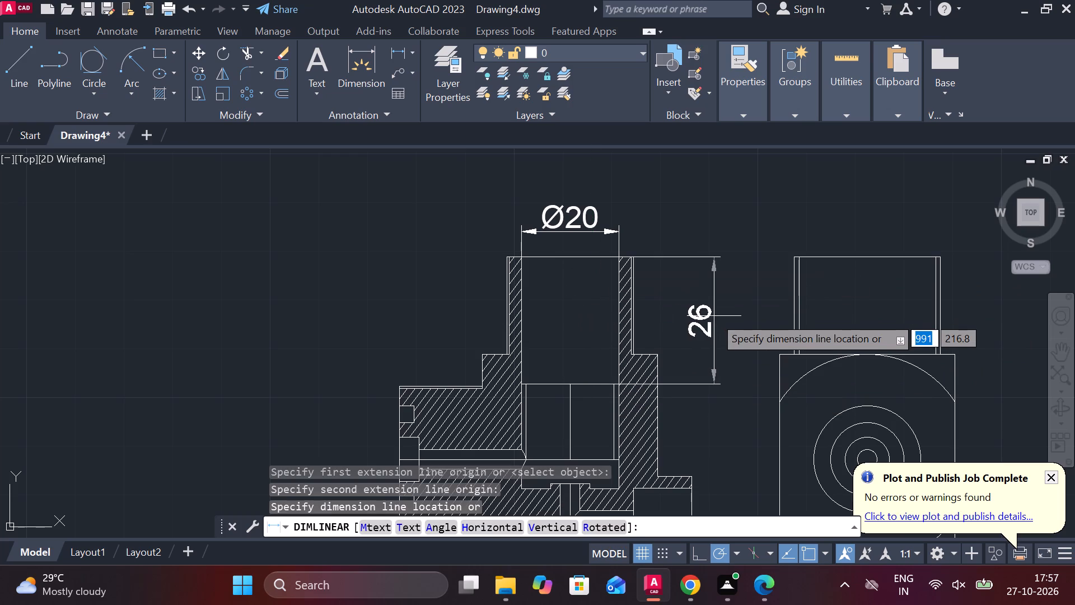
middle_drag(711, 315, 657, 248)
click(655, 257)
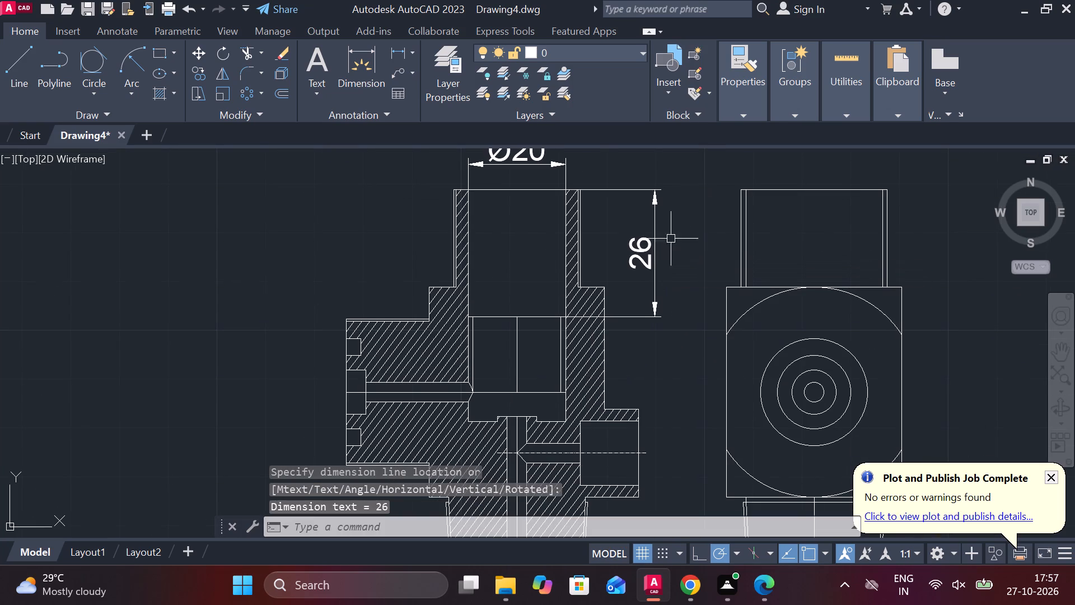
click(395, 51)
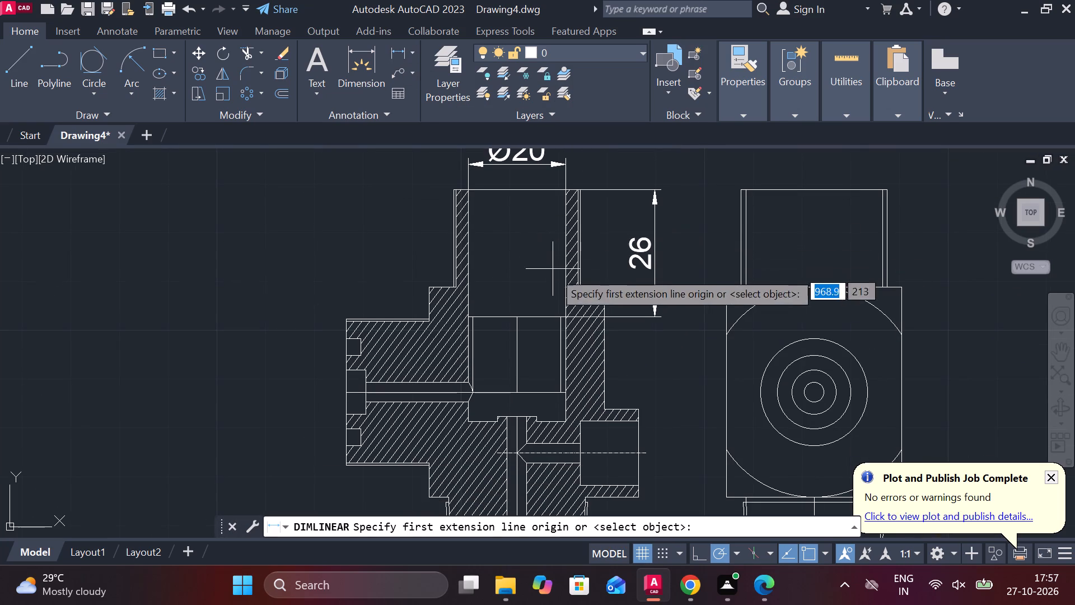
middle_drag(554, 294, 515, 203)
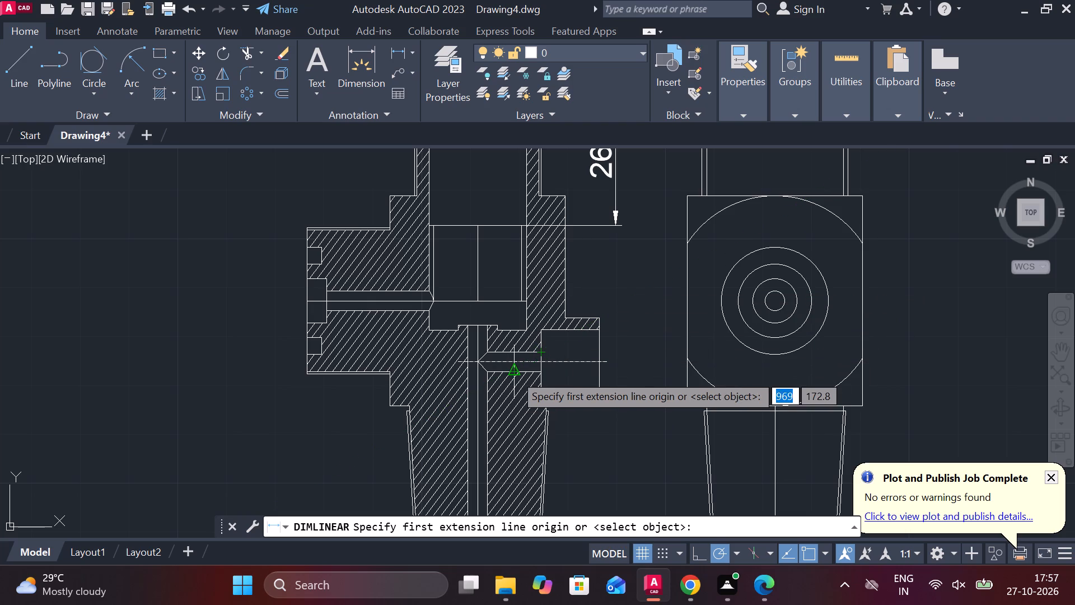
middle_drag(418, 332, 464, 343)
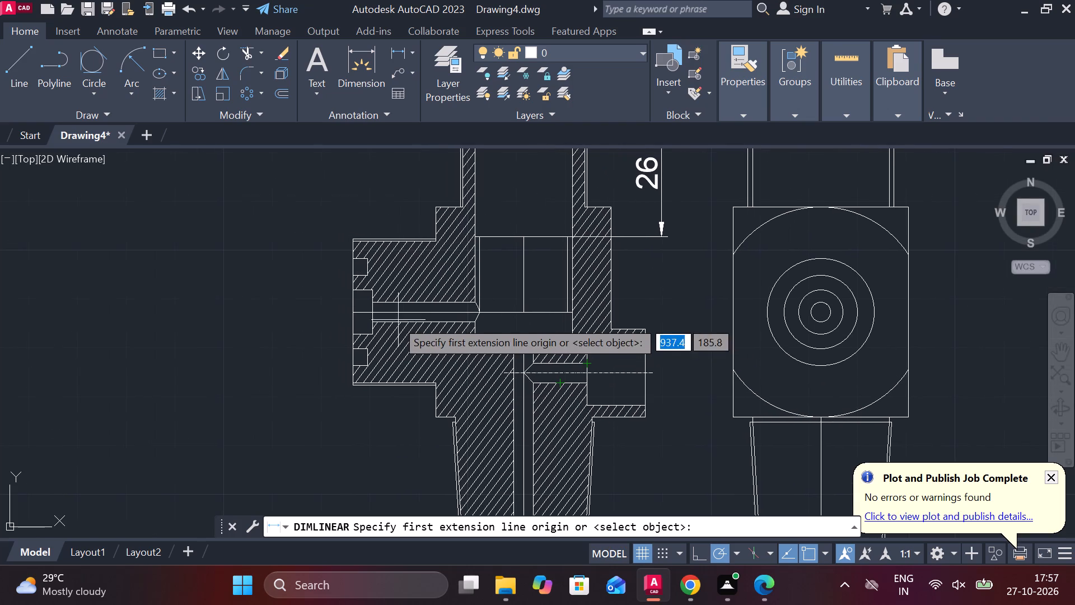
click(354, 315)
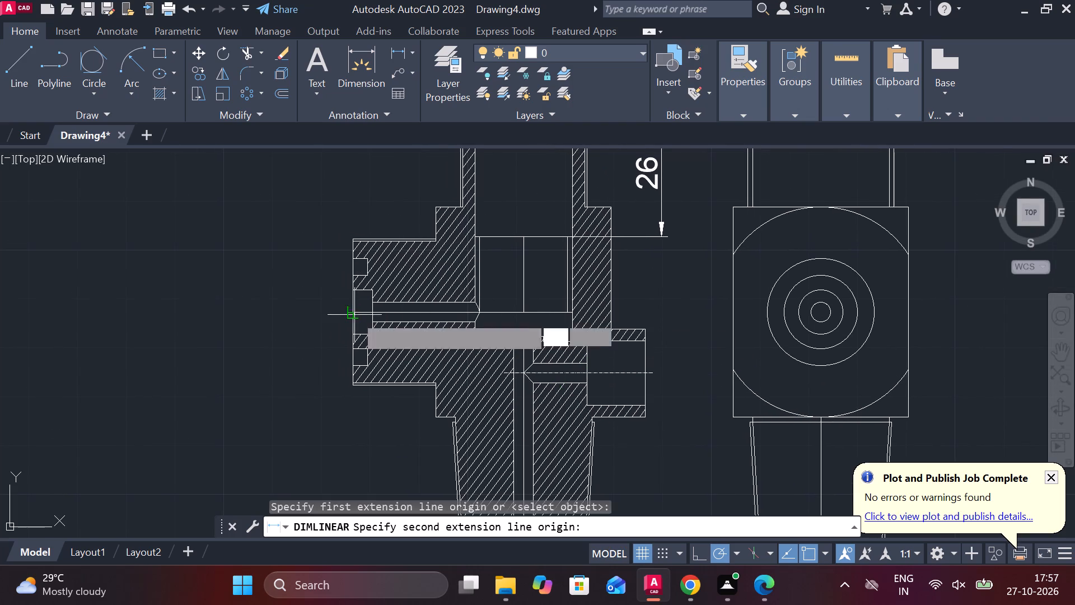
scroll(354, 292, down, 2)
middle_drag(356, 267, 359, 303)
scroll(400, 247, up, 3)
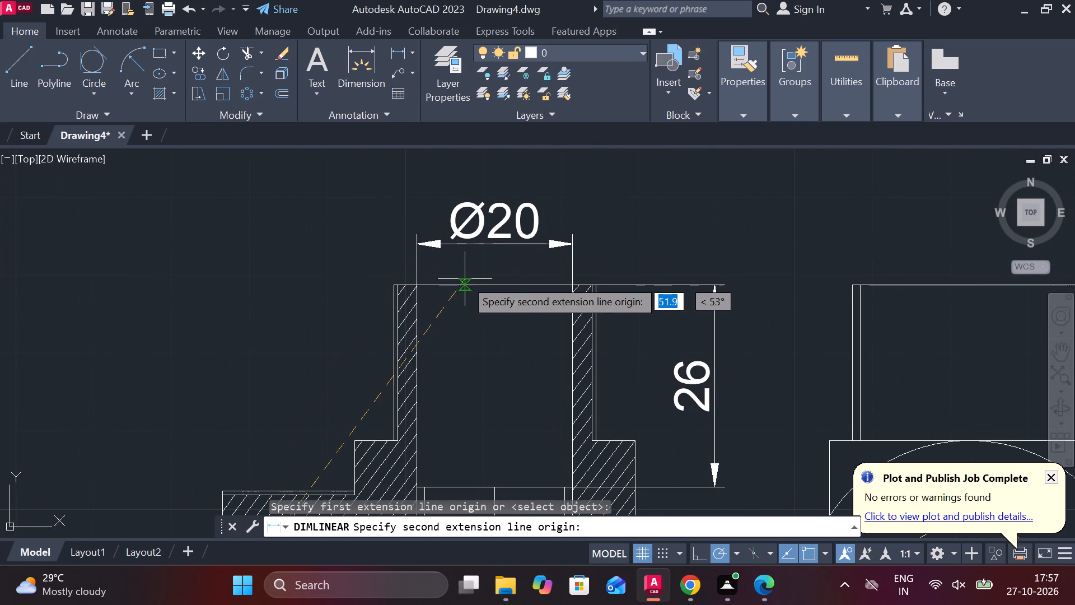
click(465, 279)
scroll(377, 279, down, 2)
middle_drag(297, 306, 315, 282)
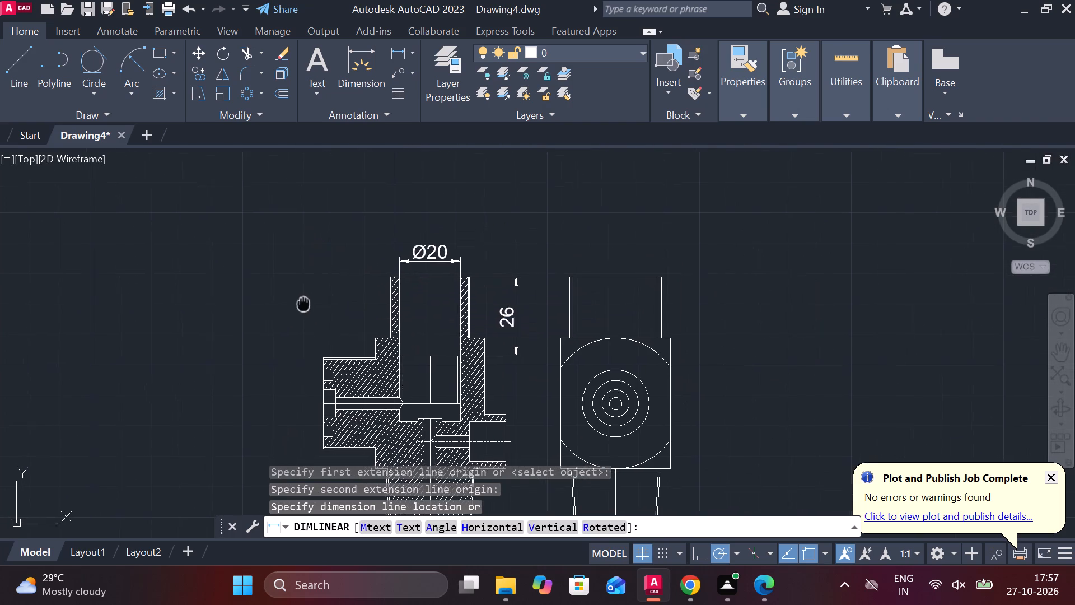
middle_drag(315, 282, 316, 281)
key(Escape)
Add a vertical linear dimension from the section's top edge to the side bore's centre line, placed outside the notched side.
key(space)
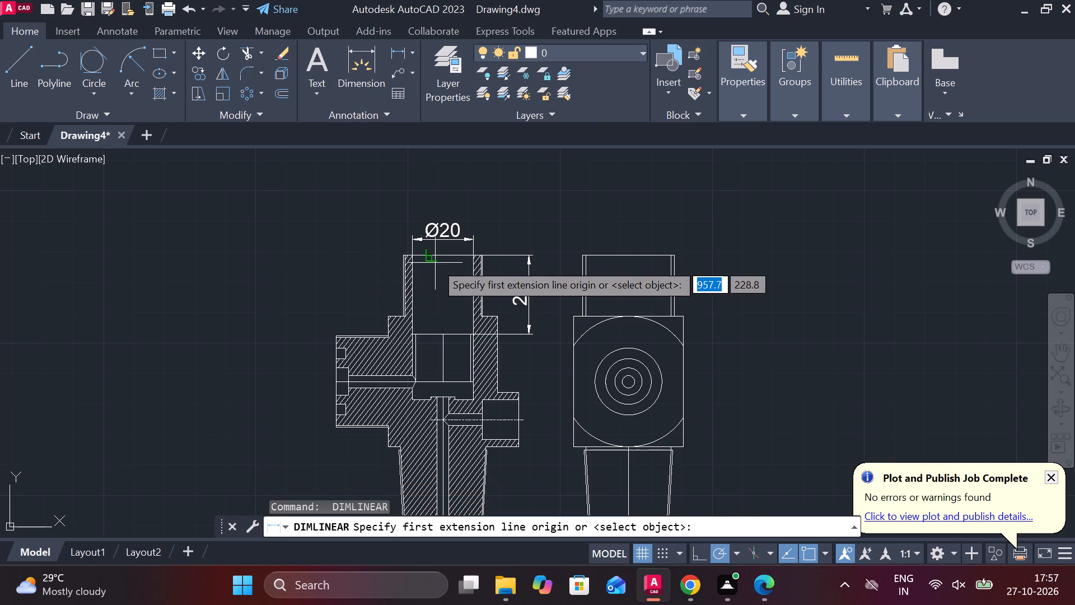
click(437, 260)
scroll(414, 340, up, 2)
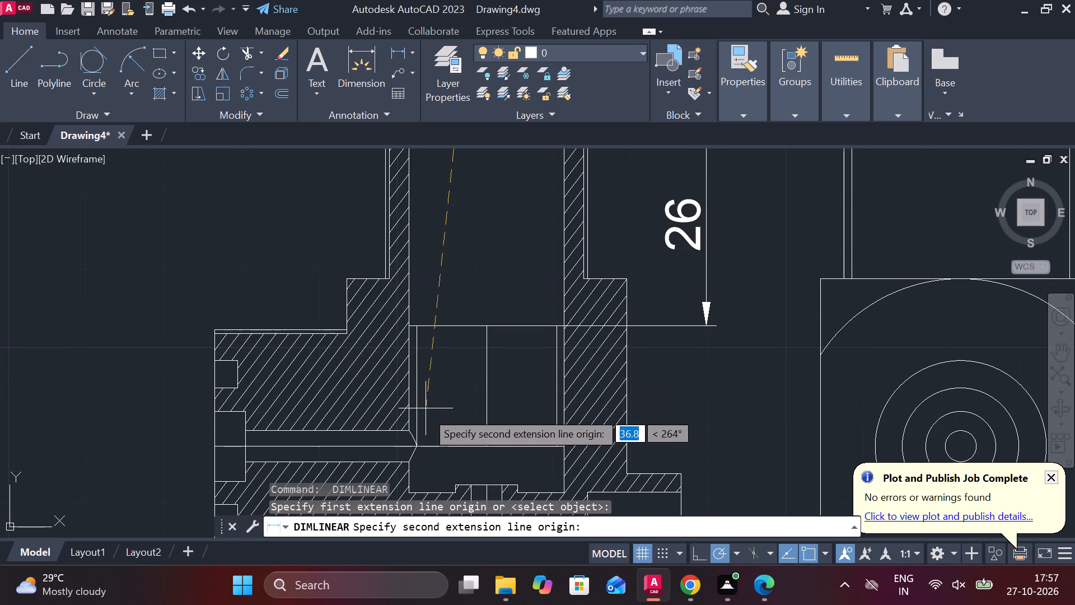
click(448, 444)
scroll(448, 430, down, 1)
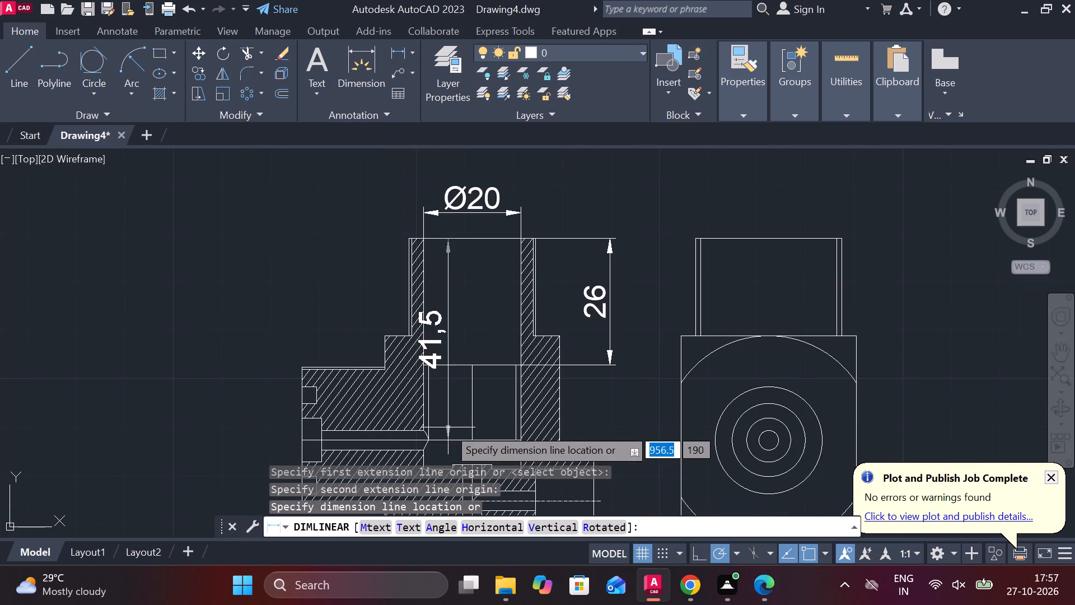
middle_drag(296, 418, 359, 348)
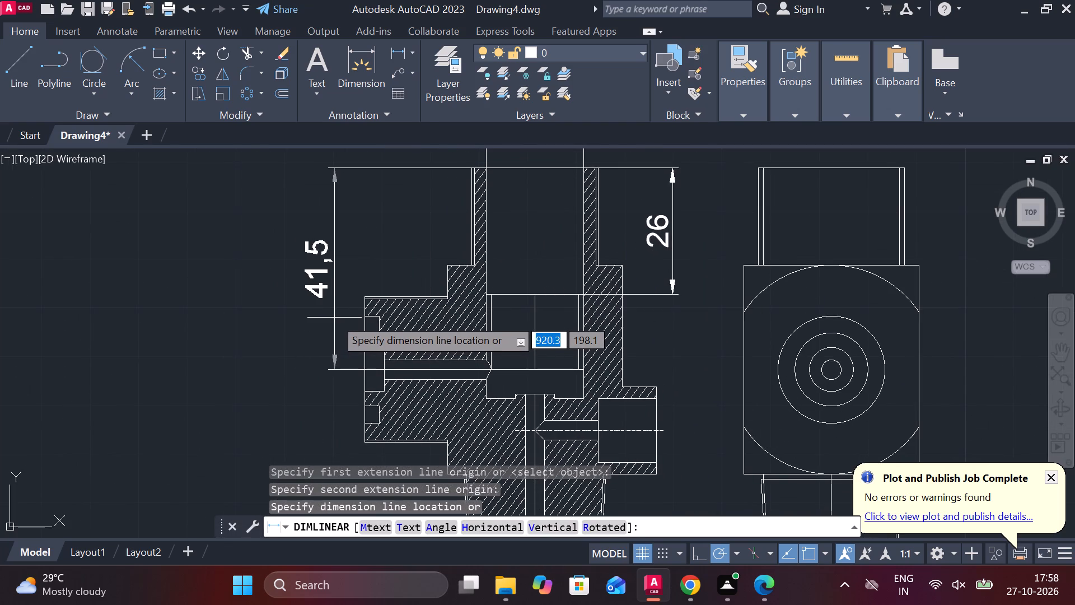
click(305, 320)
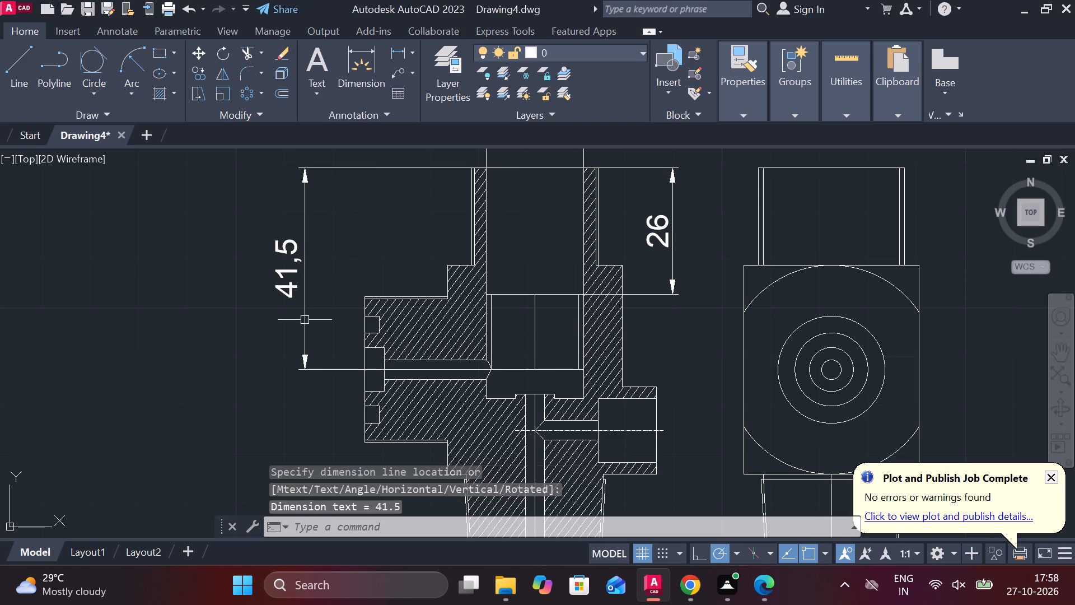
key(Escape)
Override the text of the vertical dimension from the top edge to the side bore's centre line with 42.
double_click(295, 250)
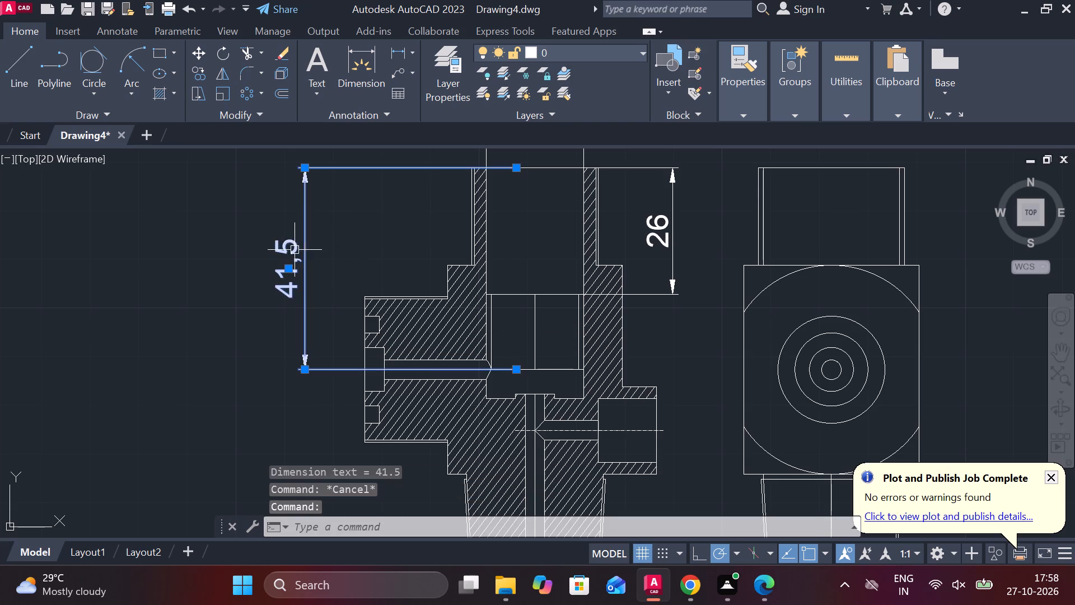
key(Right)
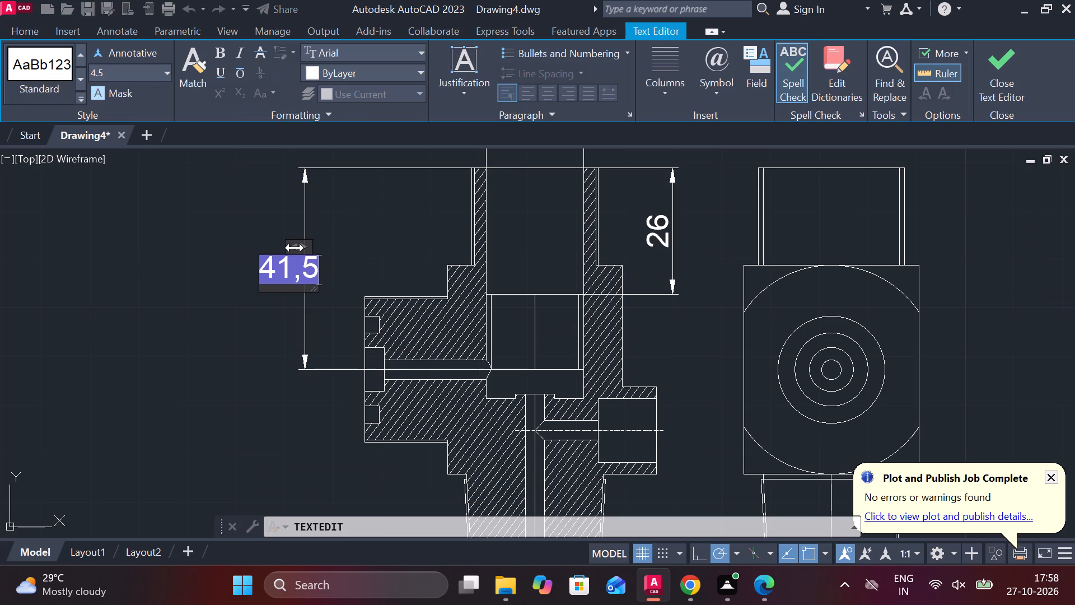
text(42)
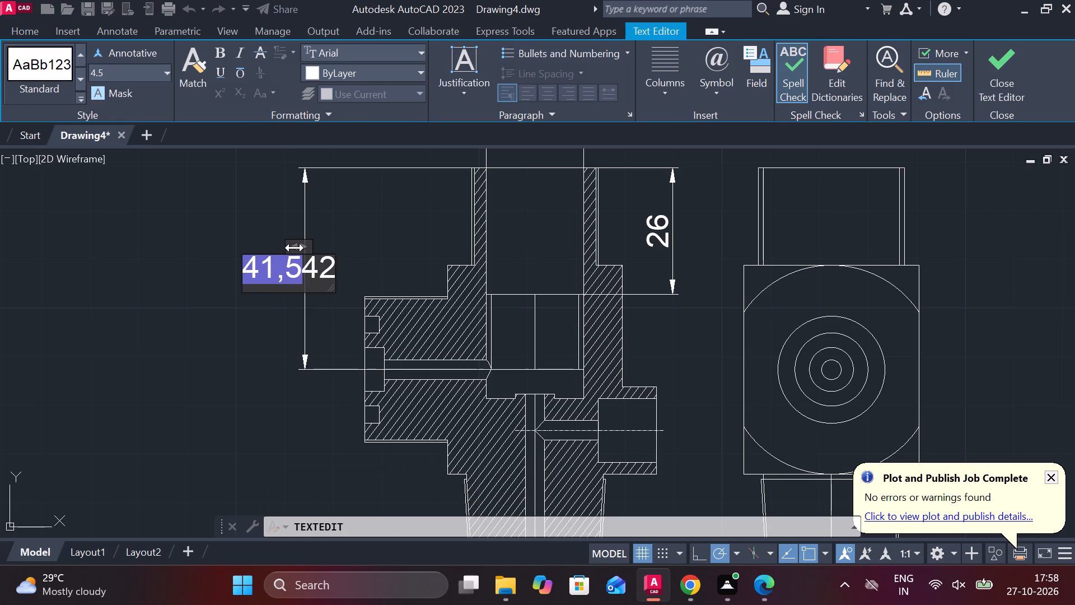
key(Right)
key(Right)
key(BackSpace)
key(BackSpace)
key(BackSpace)
key(BackSpace)
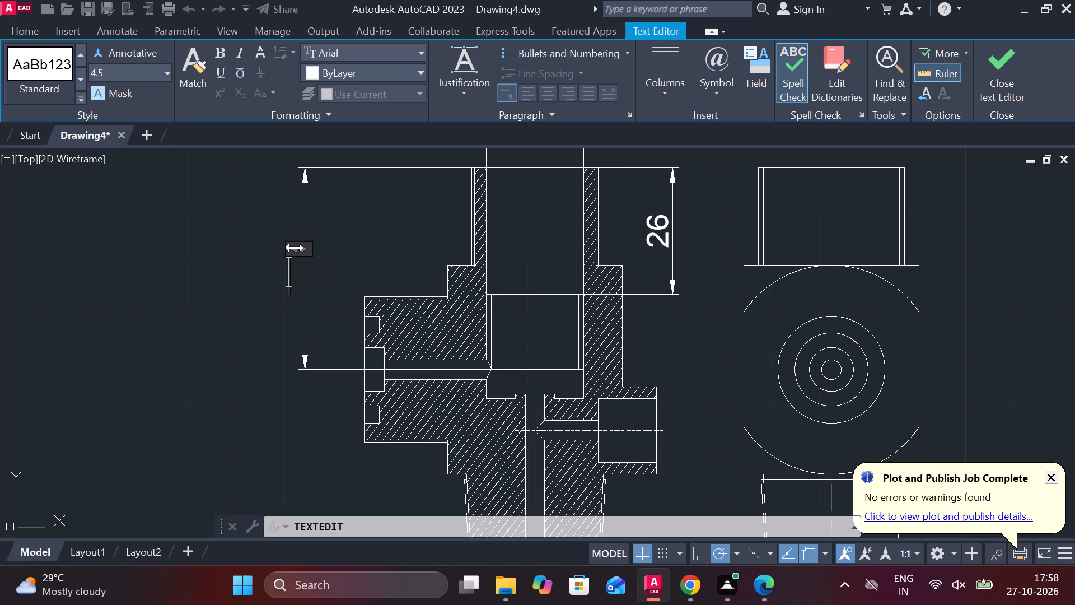
text(42)
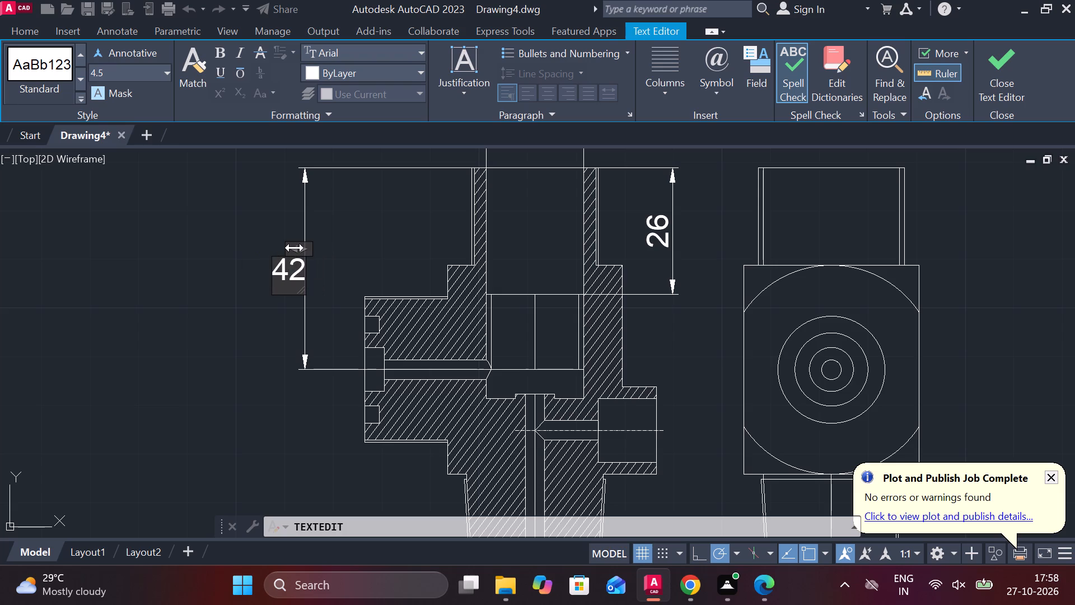
click(1001, 66)
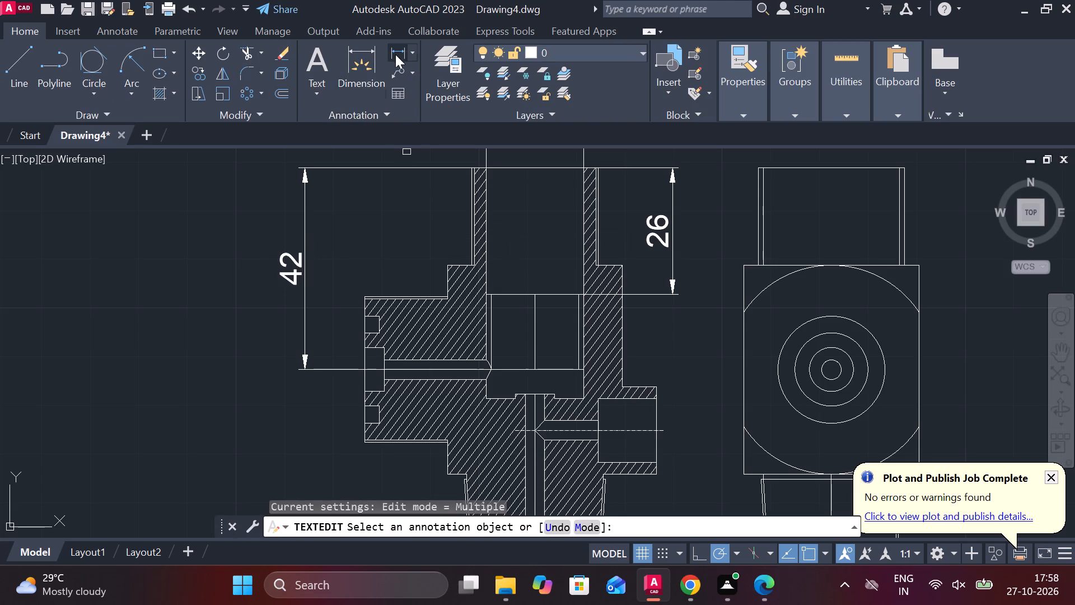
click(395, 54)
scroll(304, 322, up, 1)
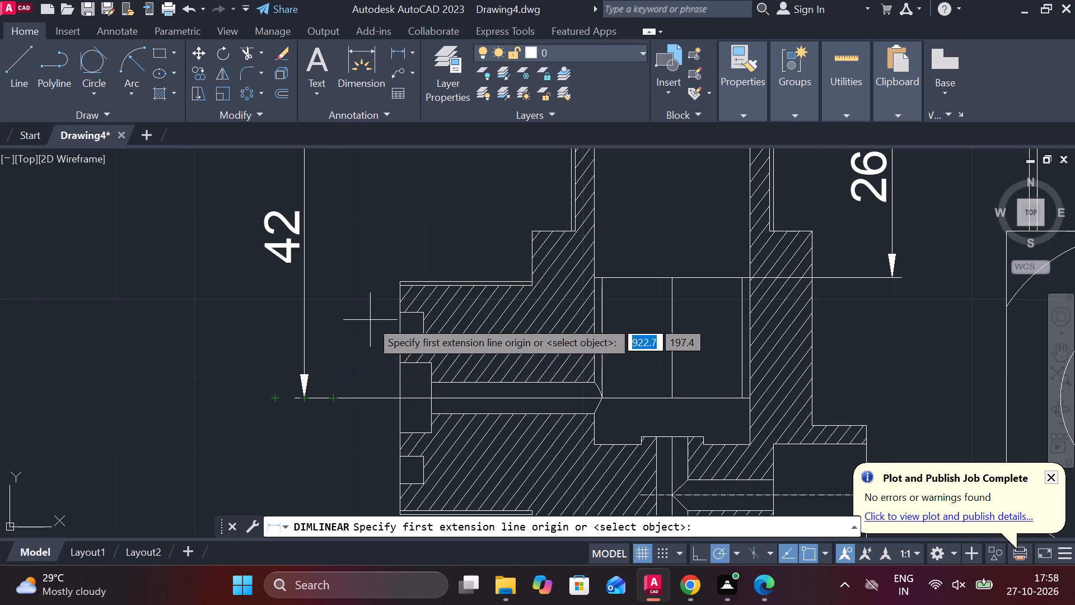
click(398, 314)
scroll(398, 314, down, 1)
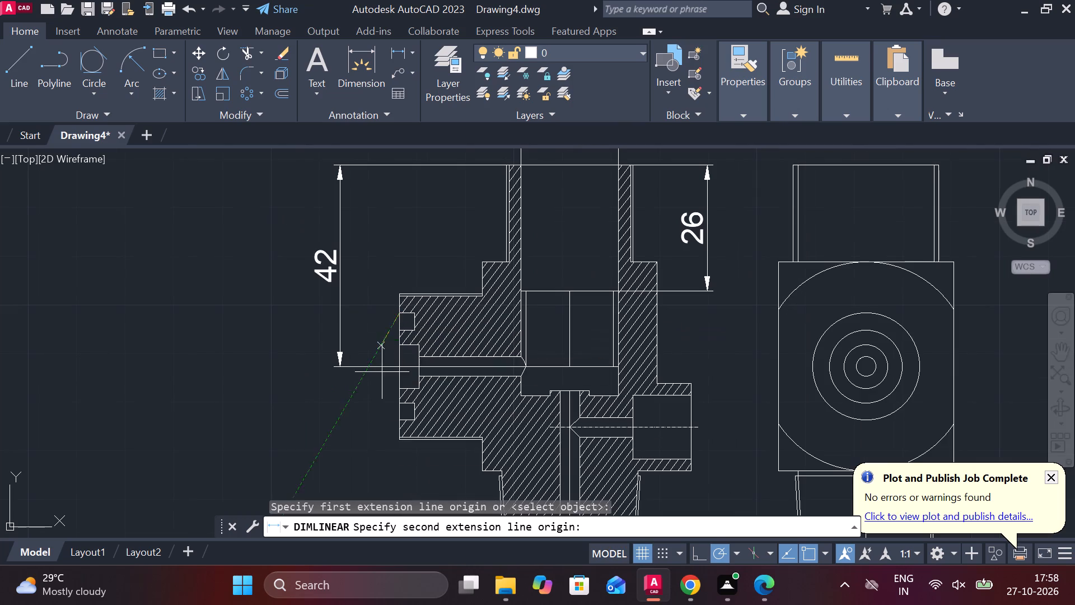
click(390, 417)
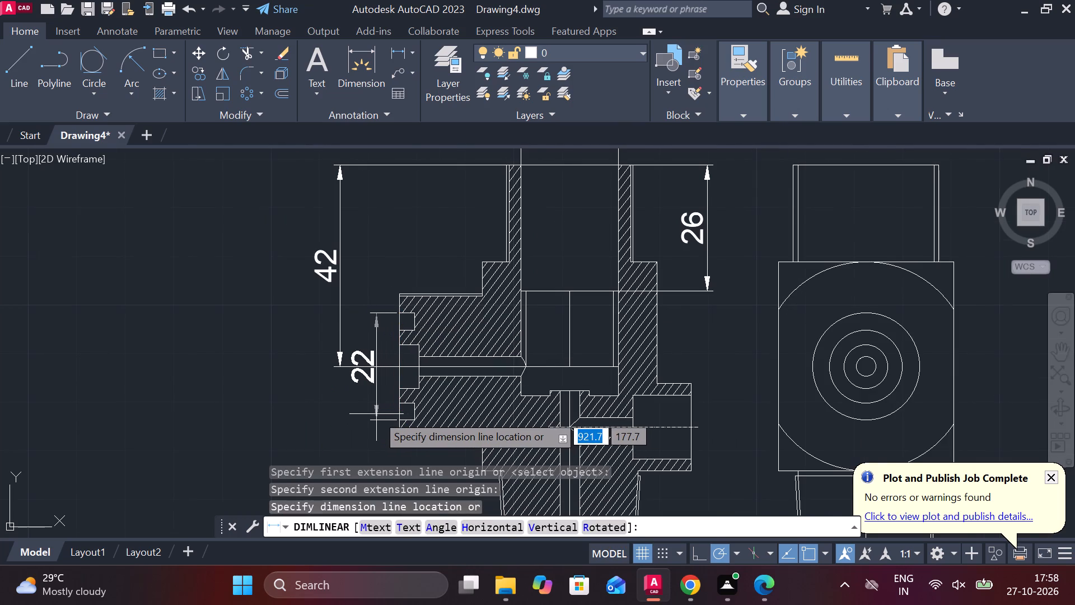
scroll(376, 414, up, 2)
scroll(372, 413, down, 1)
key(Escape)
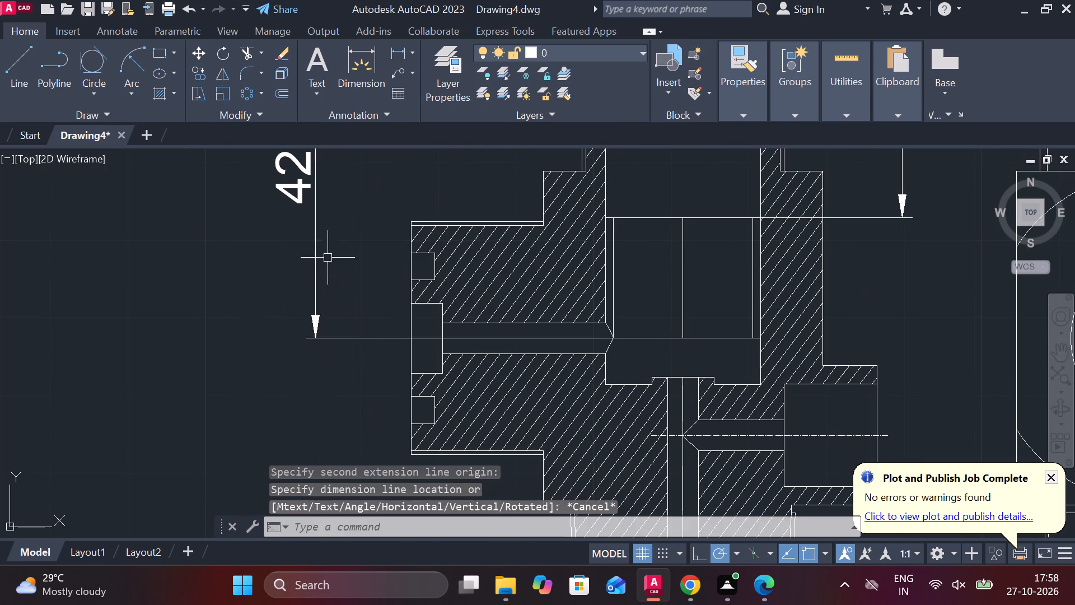
Erase the vertical dimension whose text reads 42 beside the section's notched side.
click(298, 190)
text(E)
key(space)
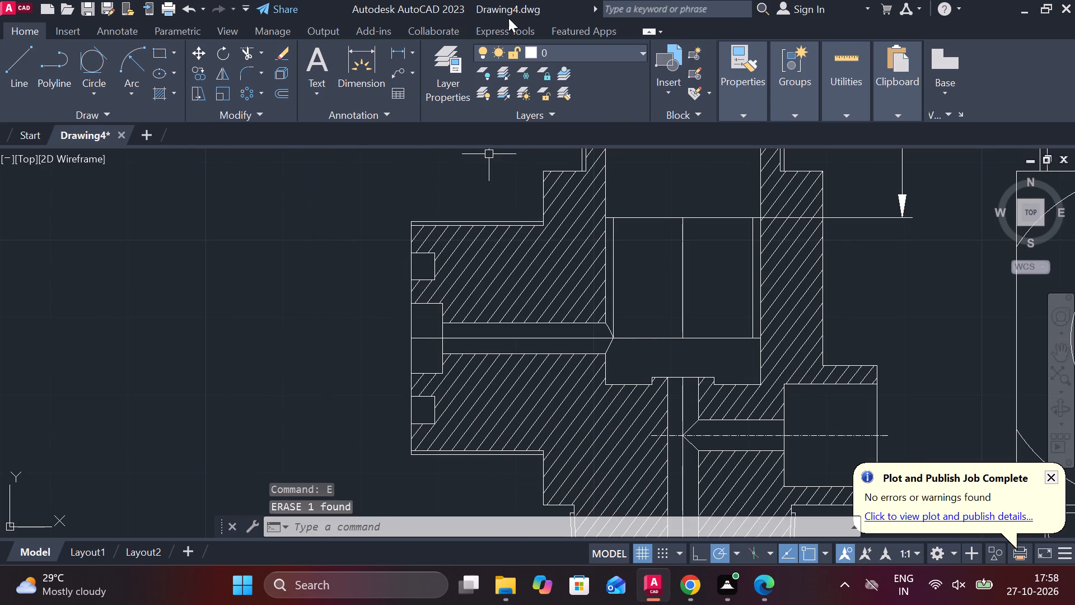
Add a horizontal linear dimension for the depth of the side bore's counterbore, placed across the counterbore.
click(402, 48)
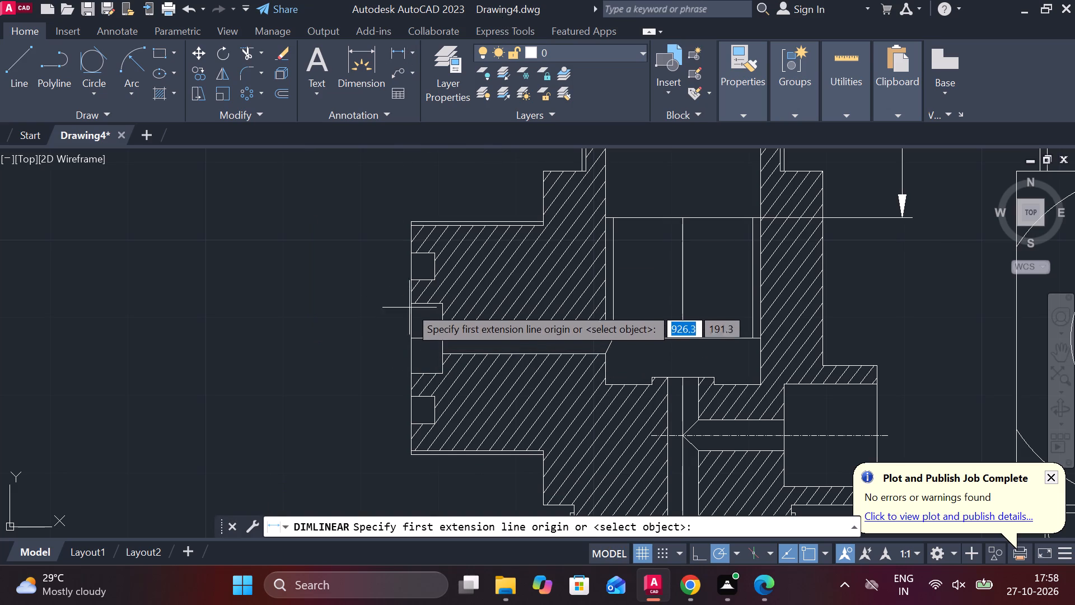
scroll(417, 321, up, 2)
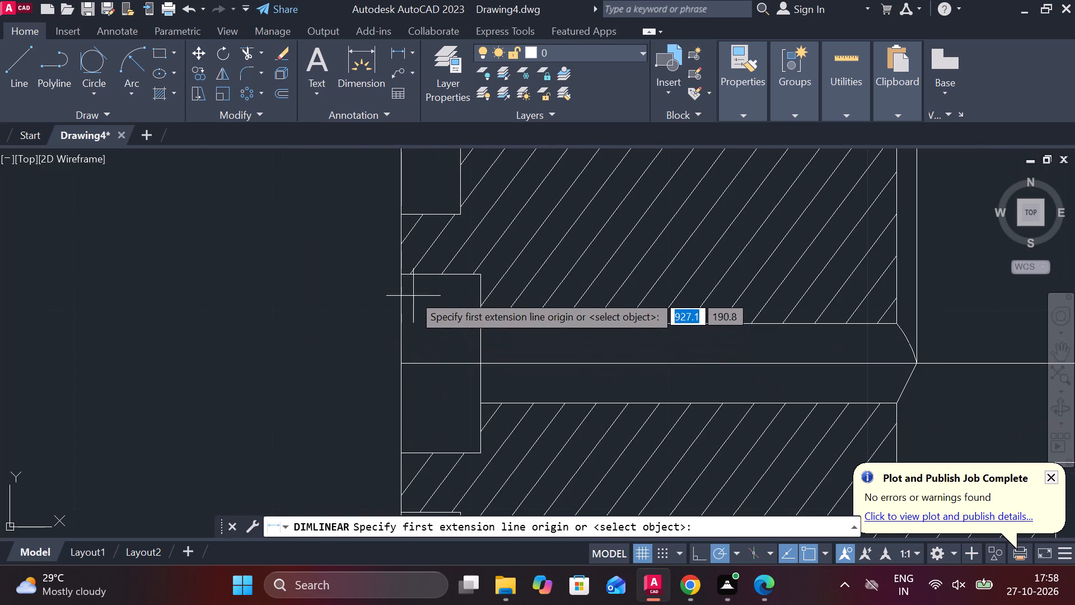
click(393, 403)
click(473, 408)
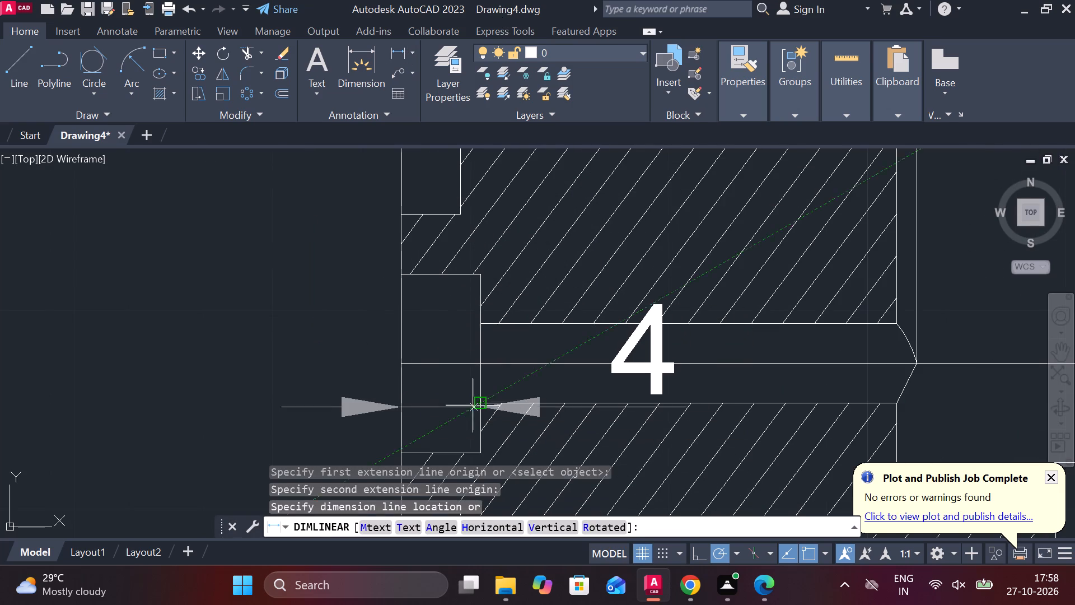
click(421, 397)
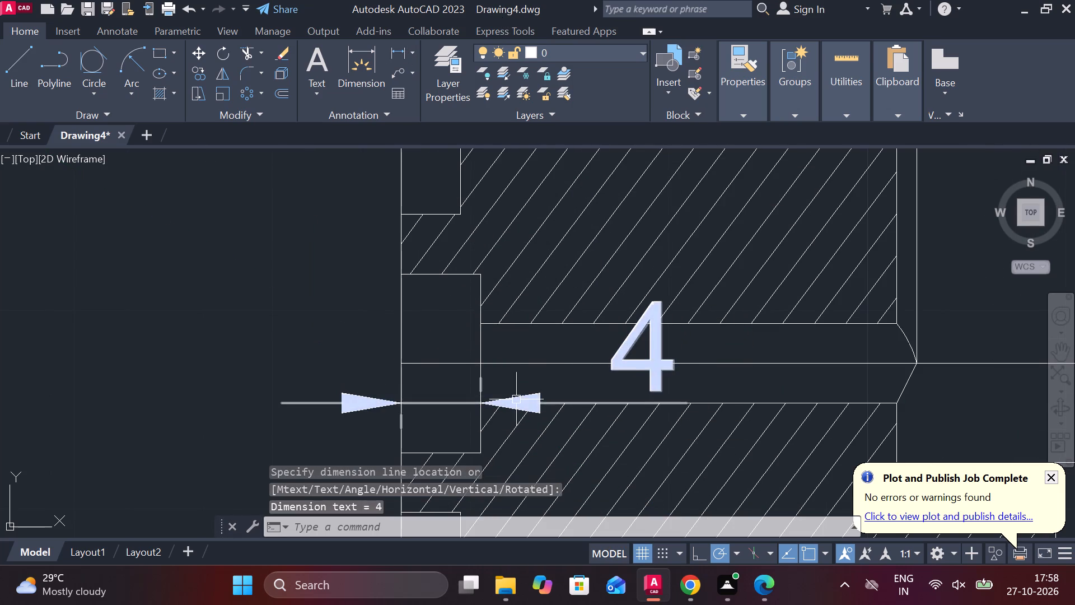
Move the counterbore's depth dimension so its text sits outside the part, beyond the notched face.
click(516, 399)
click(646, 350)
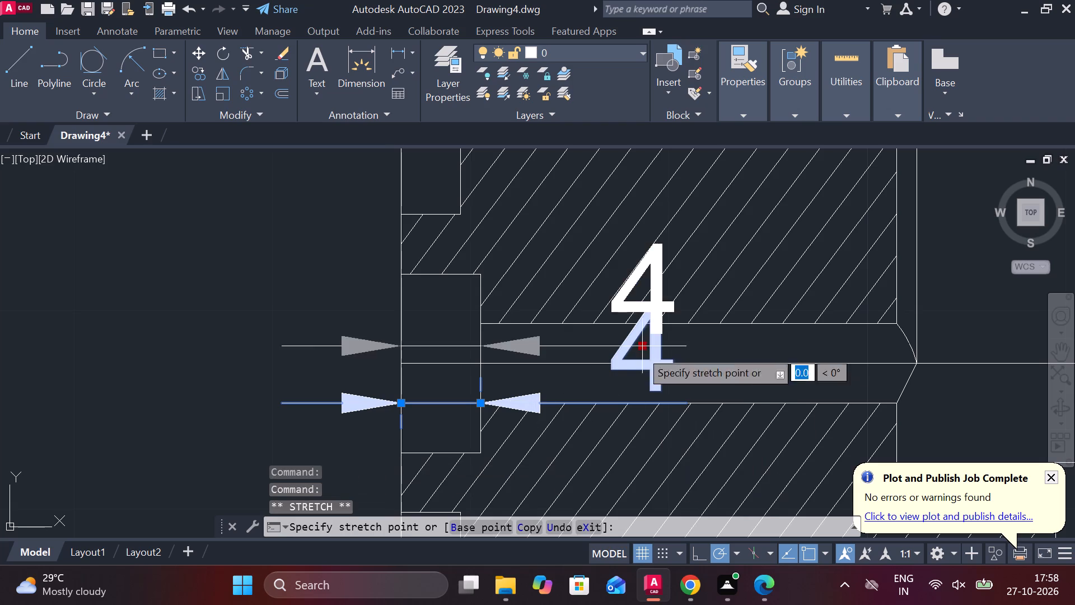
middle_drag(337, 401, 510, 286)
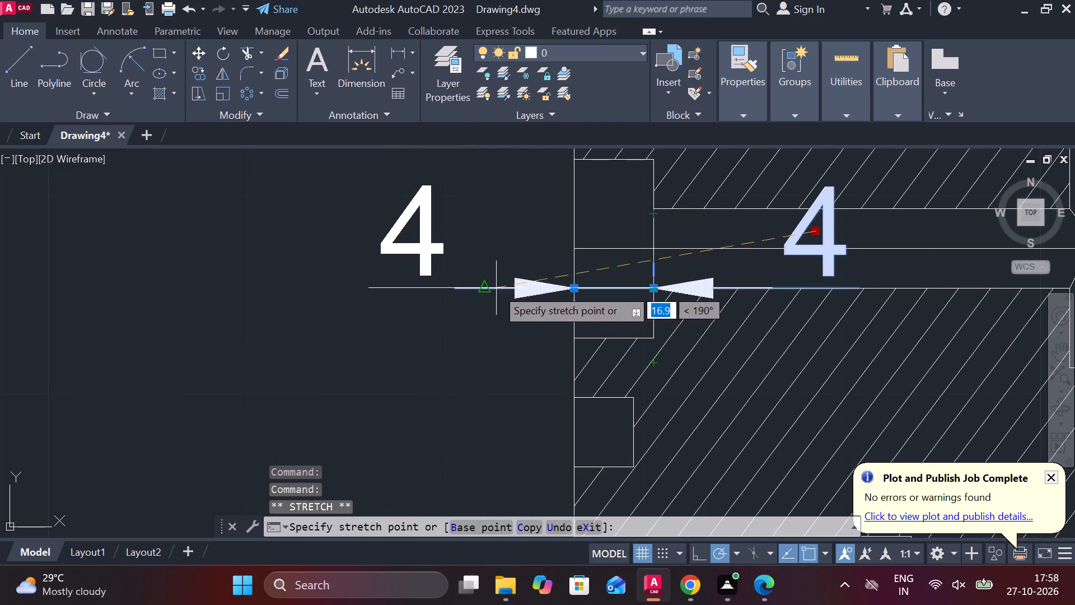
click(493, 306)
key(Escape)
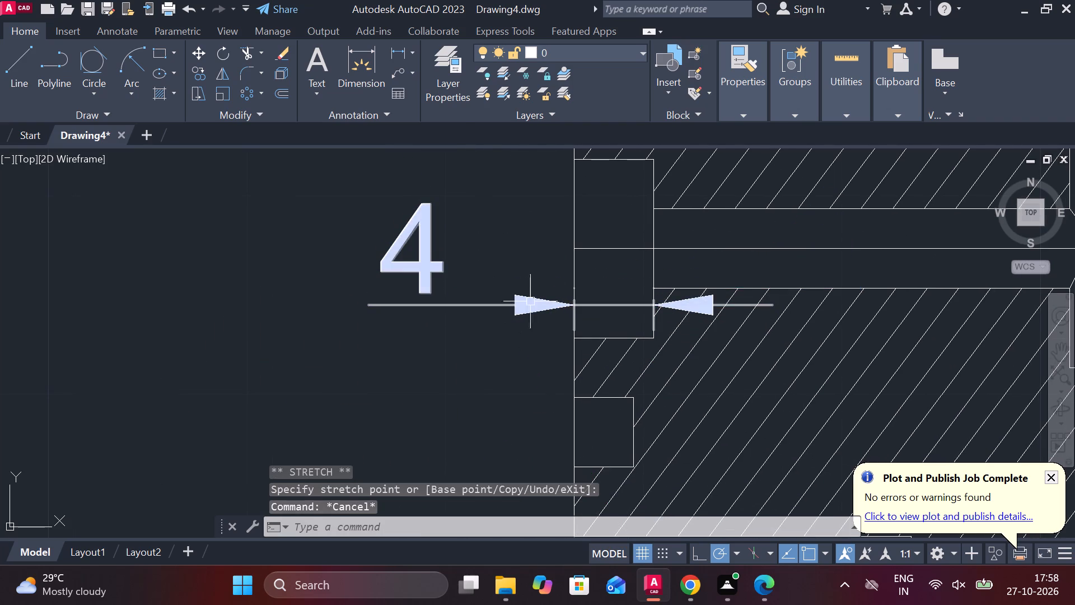
Add a vertical linear dimension across the counterbore's opening, placed outside the notched face.
click(396, 47)
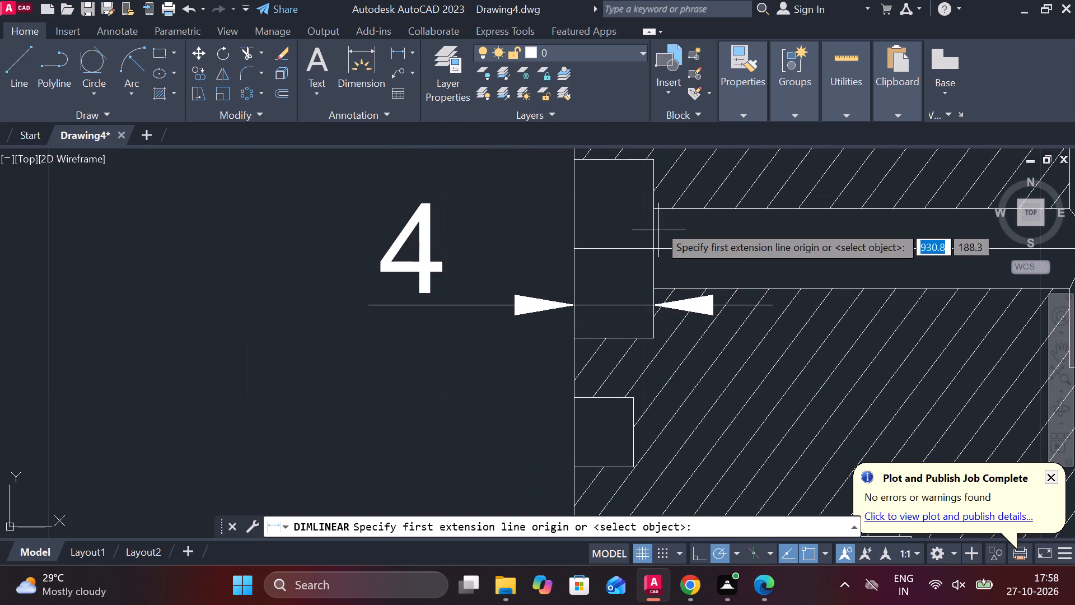
click(572, 159)
click(580, 338)
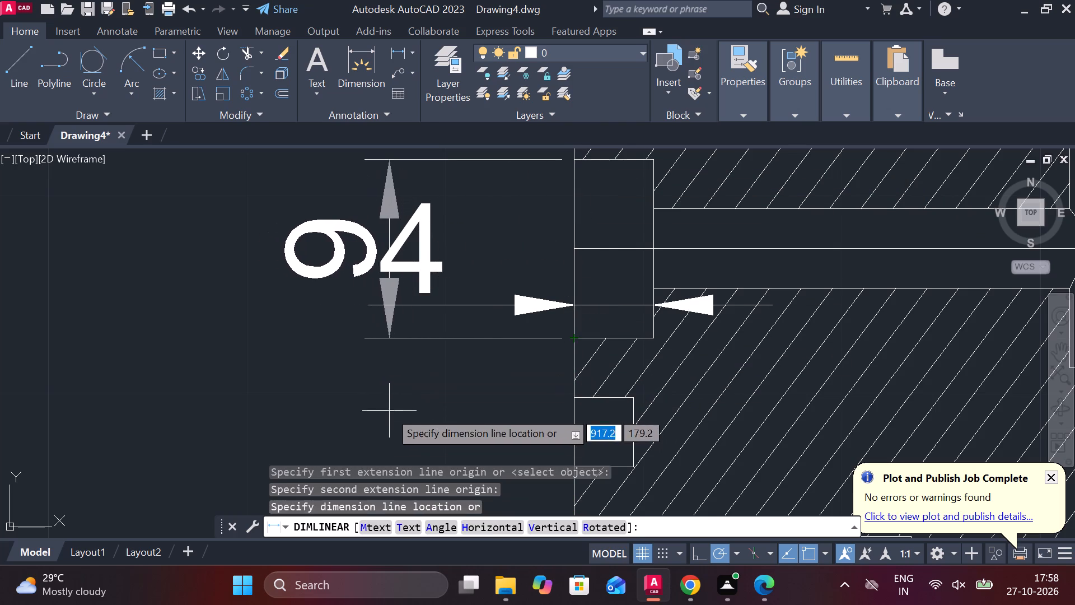
click(326, 385)
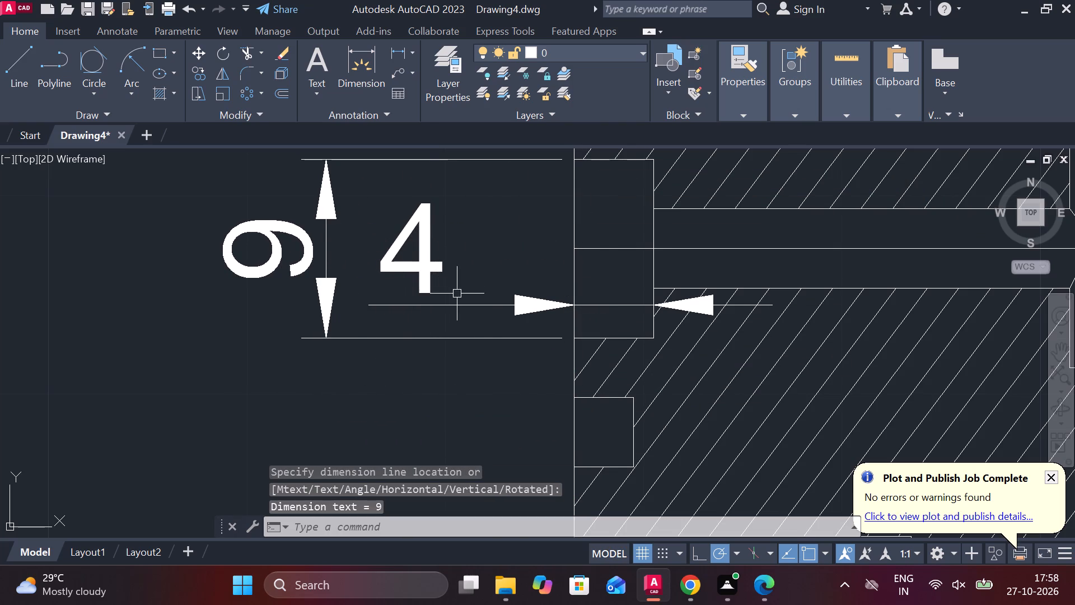
Move the counterbore's depth dimension so its text sits inside the part over the side bore.
click(429, 252)
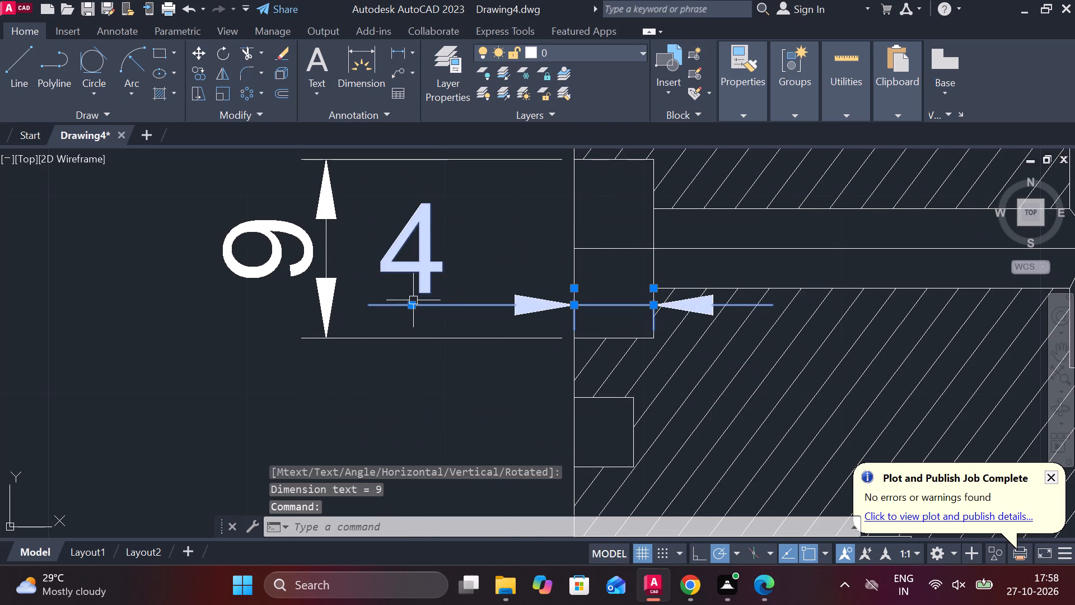
click(409, 302)
click(736, 263)
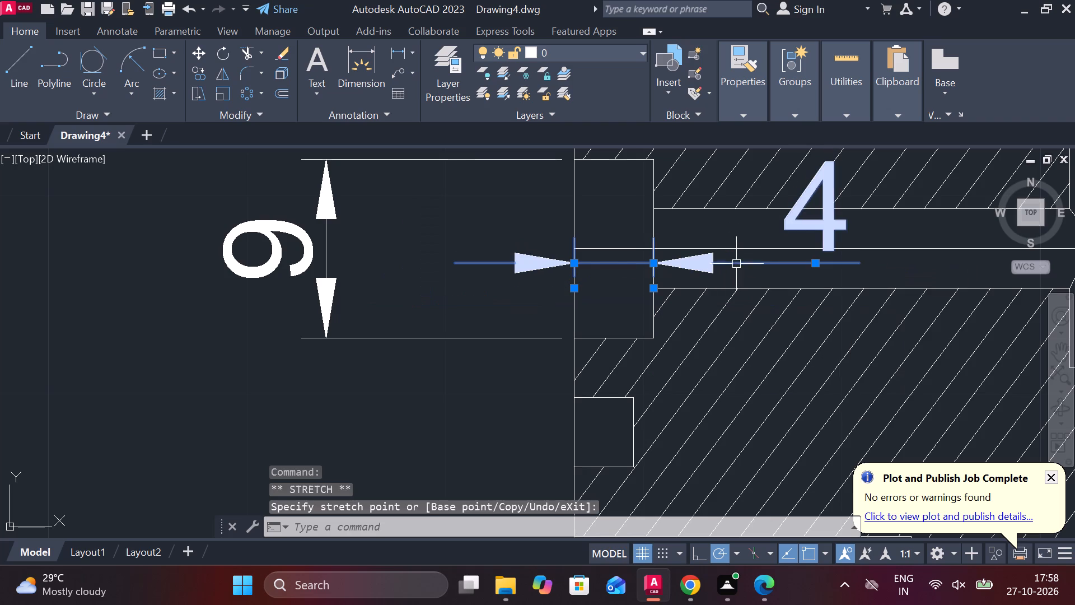
click(318, 228)
key(Escape)
Move the counterbore's vertical dimension closer to the notched face.
click(336, 212)
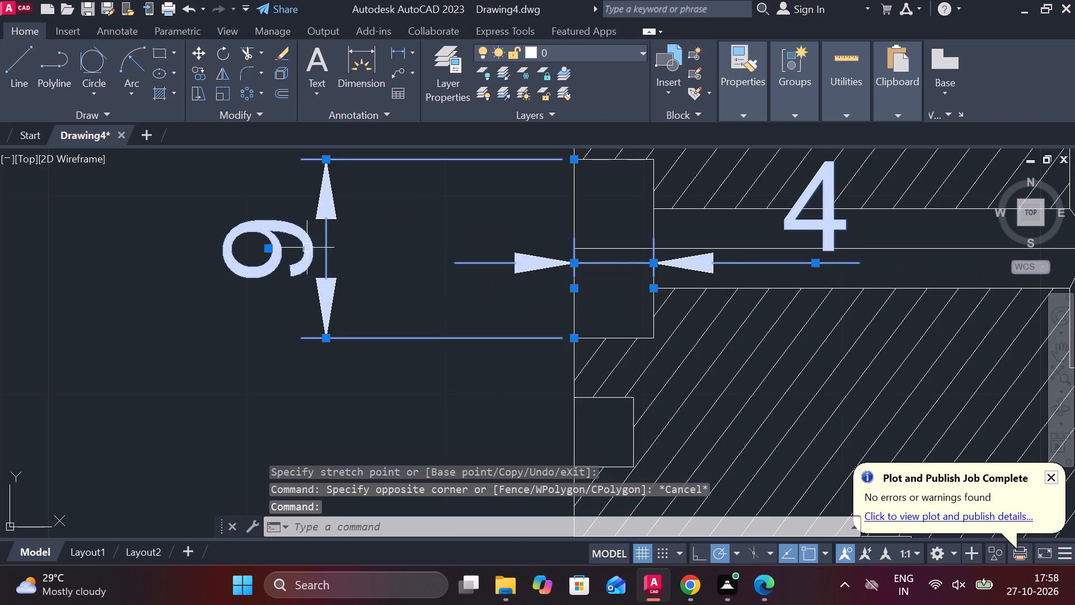
click(268, 251)
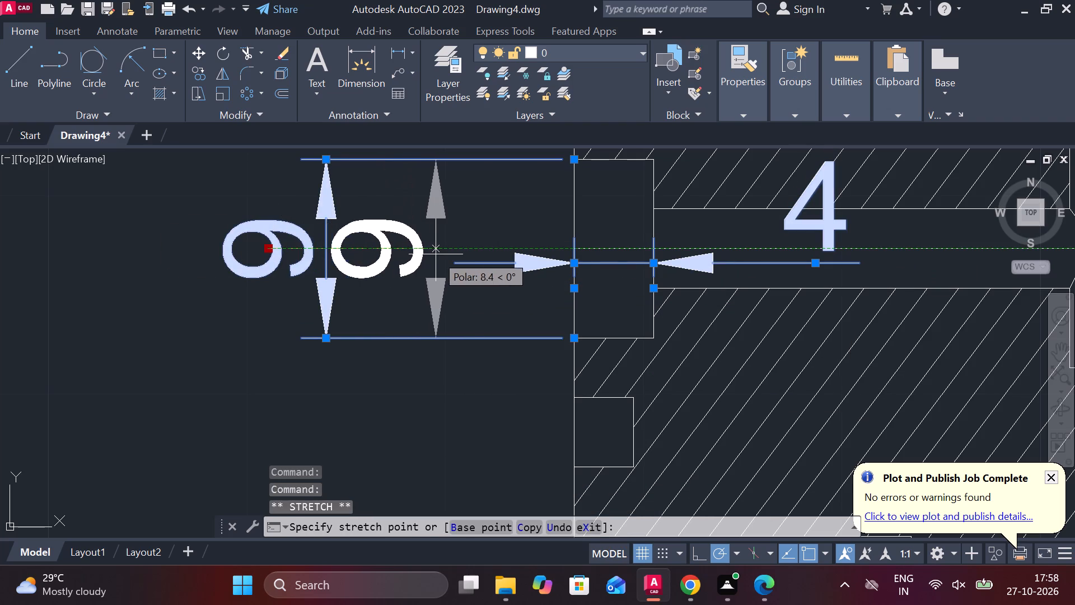
click(436, 254)
key(Escape)
Add a vertical linear dimension between the inner edges of the two notches, placed outside the counterbore's dimension.
scroll(580, 357, down, 1)
key(space)
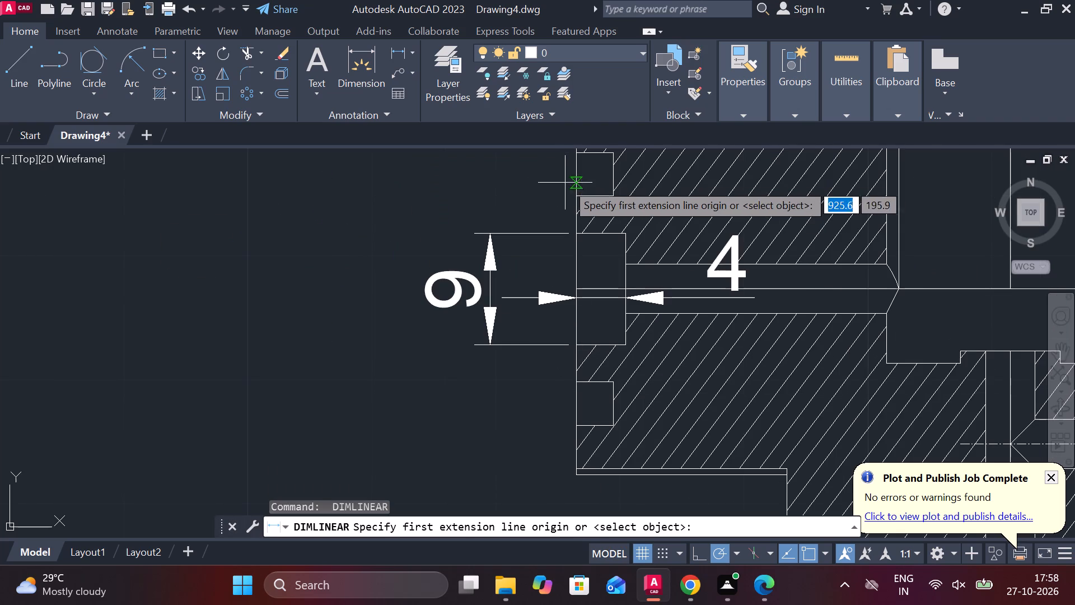
double_click(573, 193)
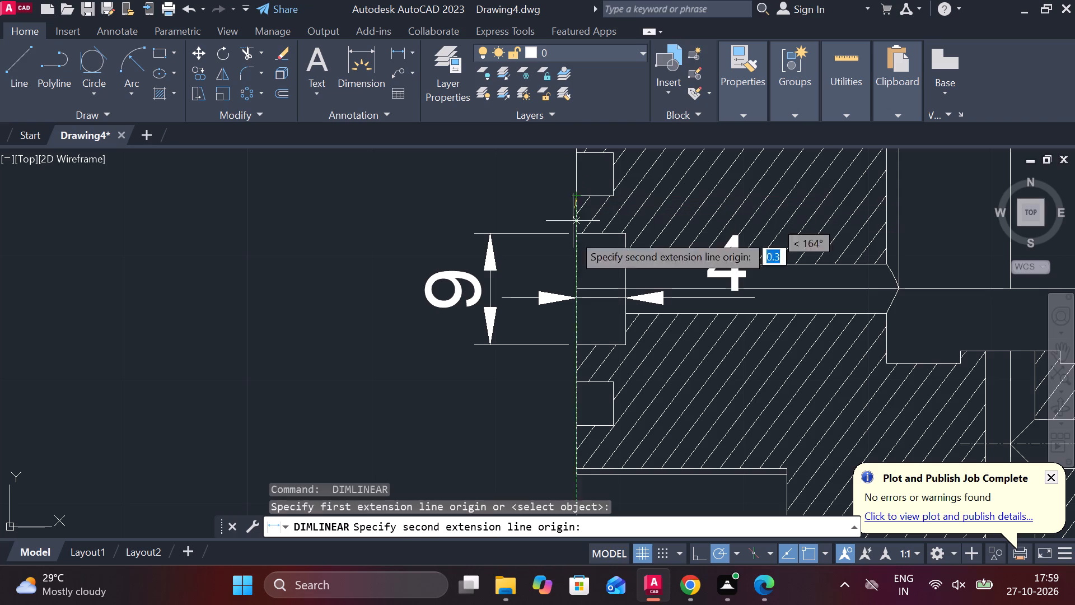
click(576, 376)
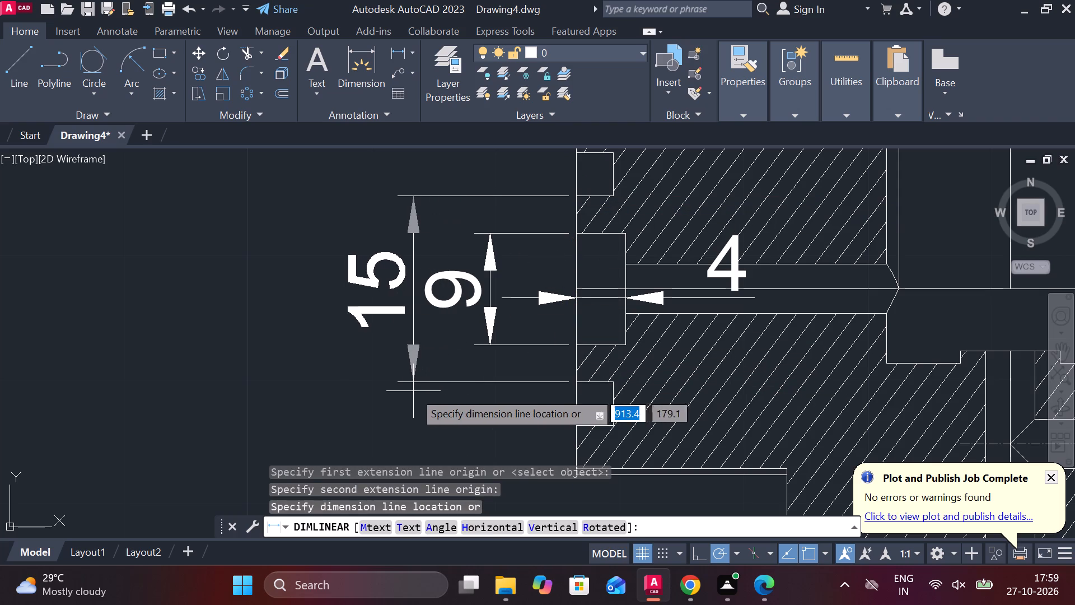
click(406, 390)
Add a vertical linear dimension between the outer edges of the two notches, placed outside the other two vertical dimensions.
key(space)
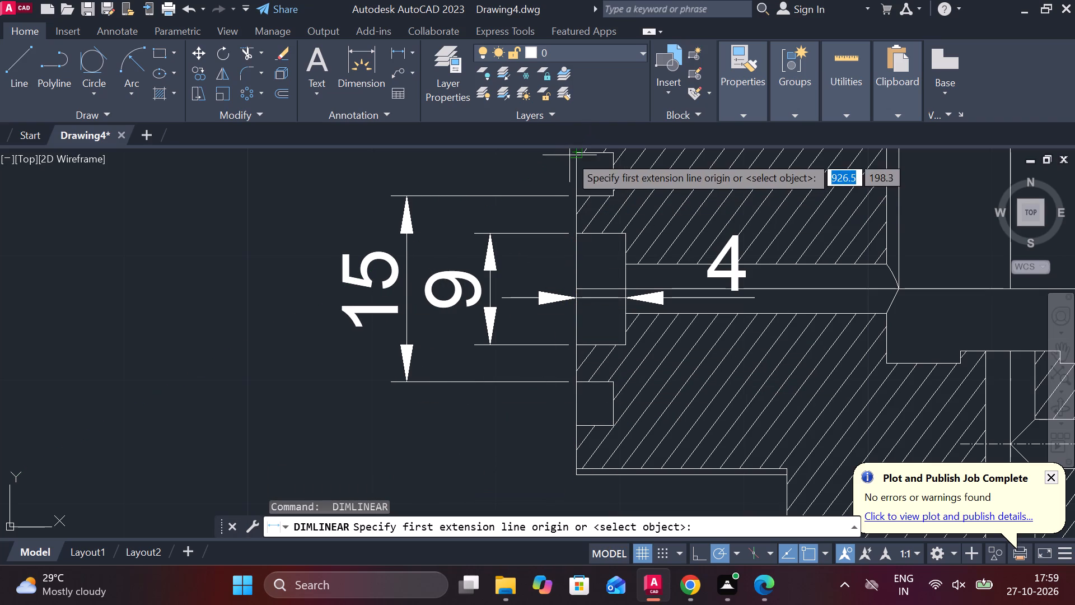
click(572, 155)
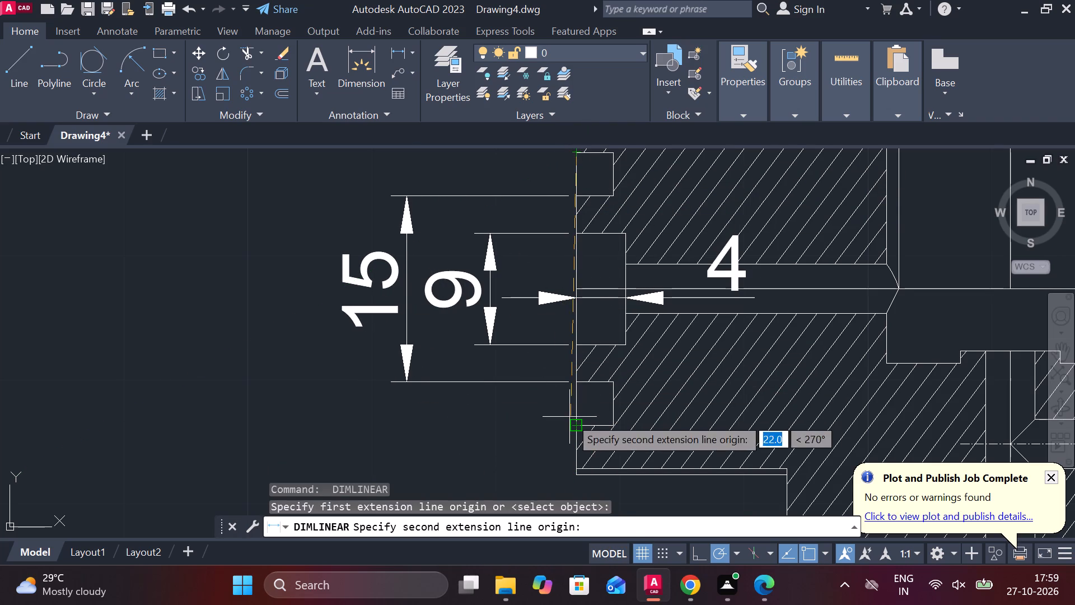
click(569, 417)
middle_drag(350, 396, 394, 400)
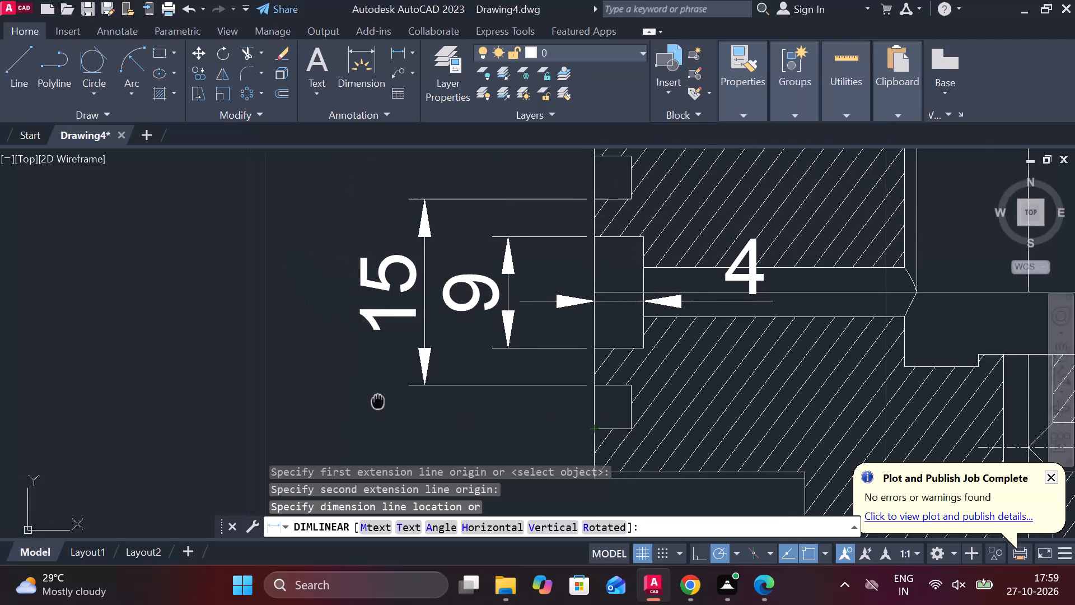
middle_drag(394, 400, 402, 399)
click(371, 393)
scroll(424, 376, down, 2)
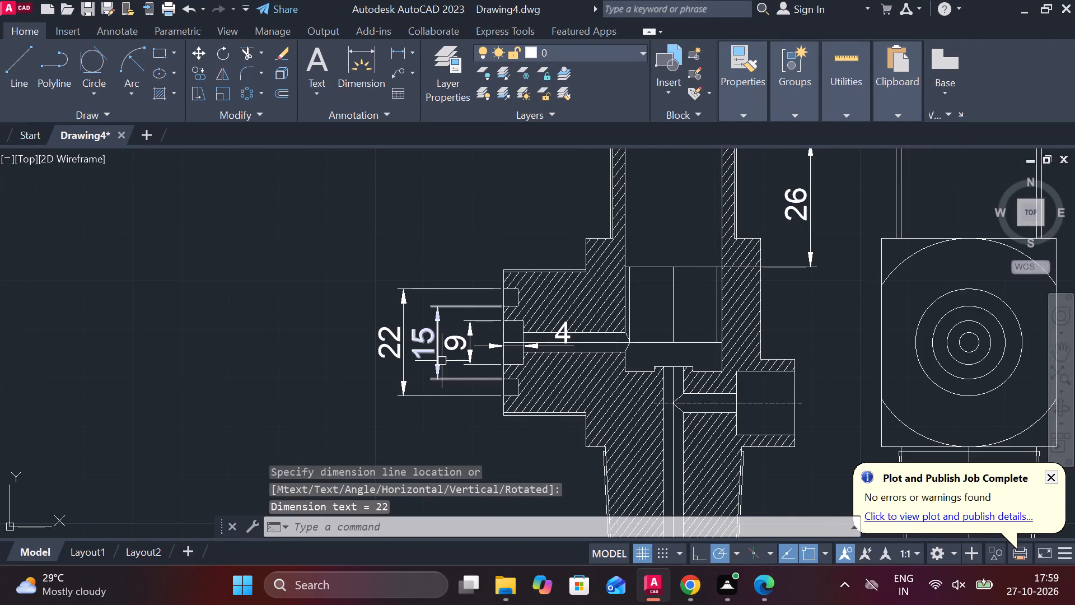
scroll(442, 361, up, 1)
key(Escape)
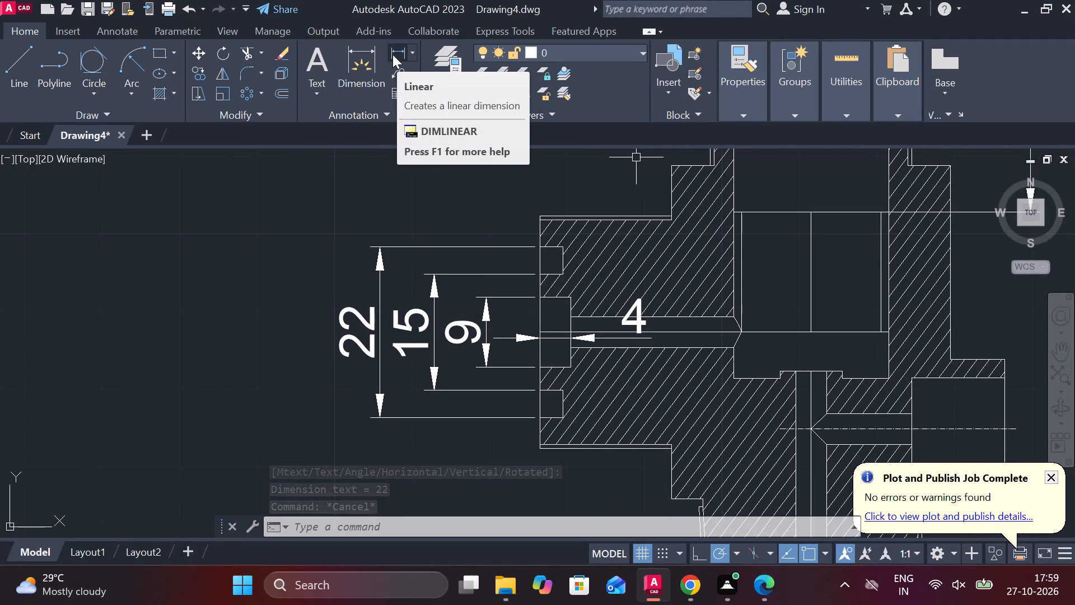
Add a diameter symbol in front of the texts of the notches' outer-edge and inner-edge vertical dimensions.
double_click(360, 316)
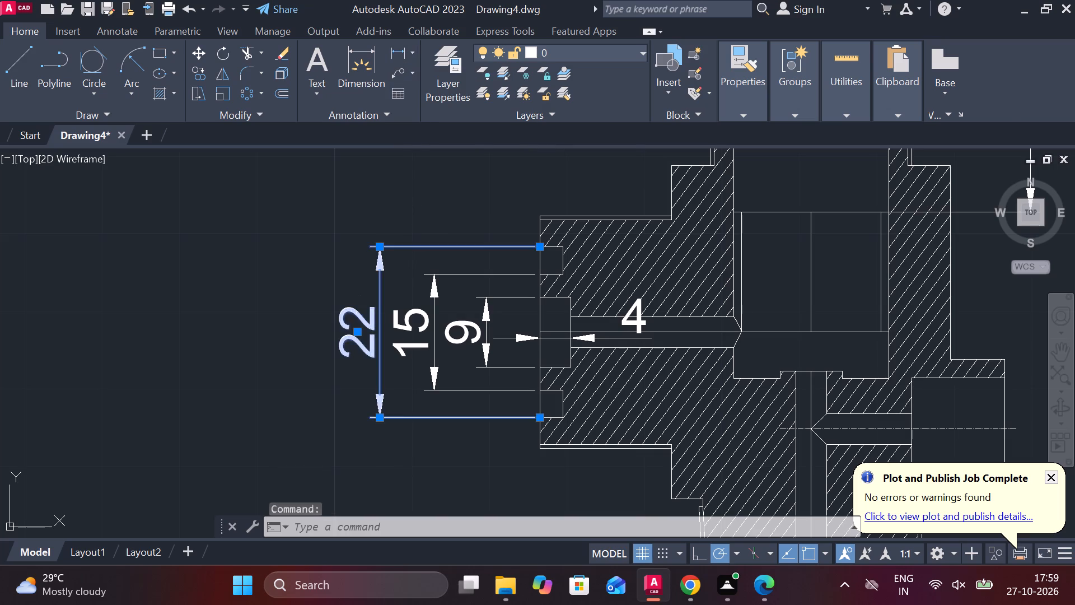
click(710, 92)
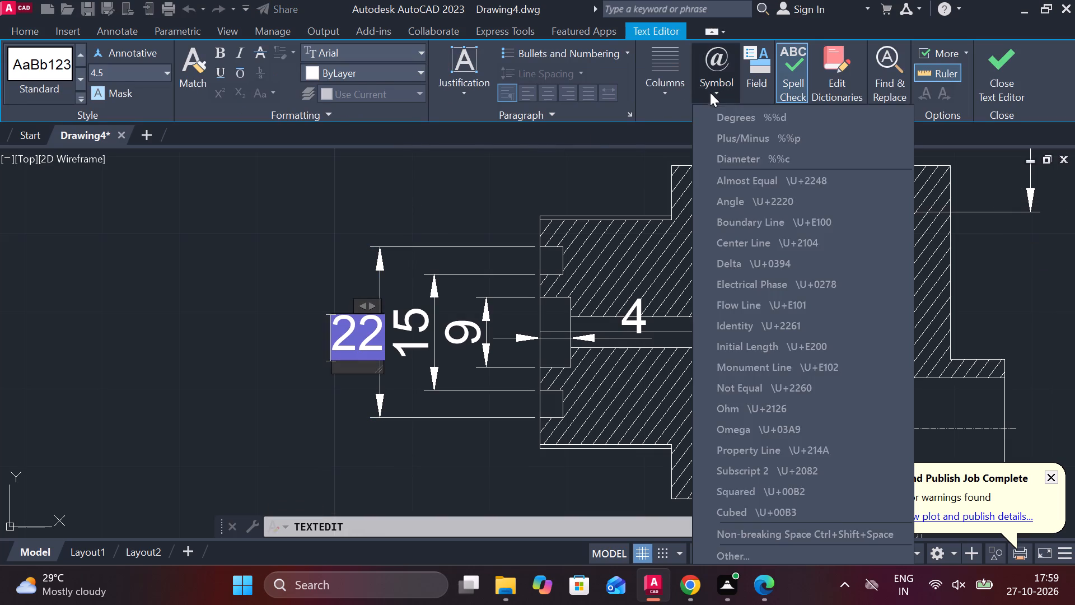
click(737, 159)
click(1009, 83)
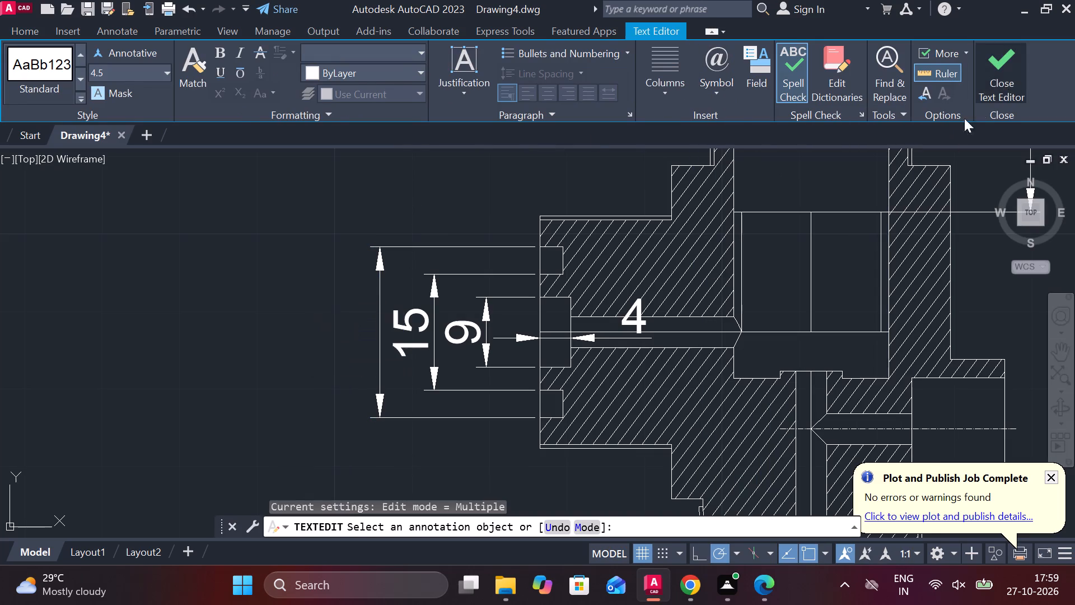
double_click(410, 322)
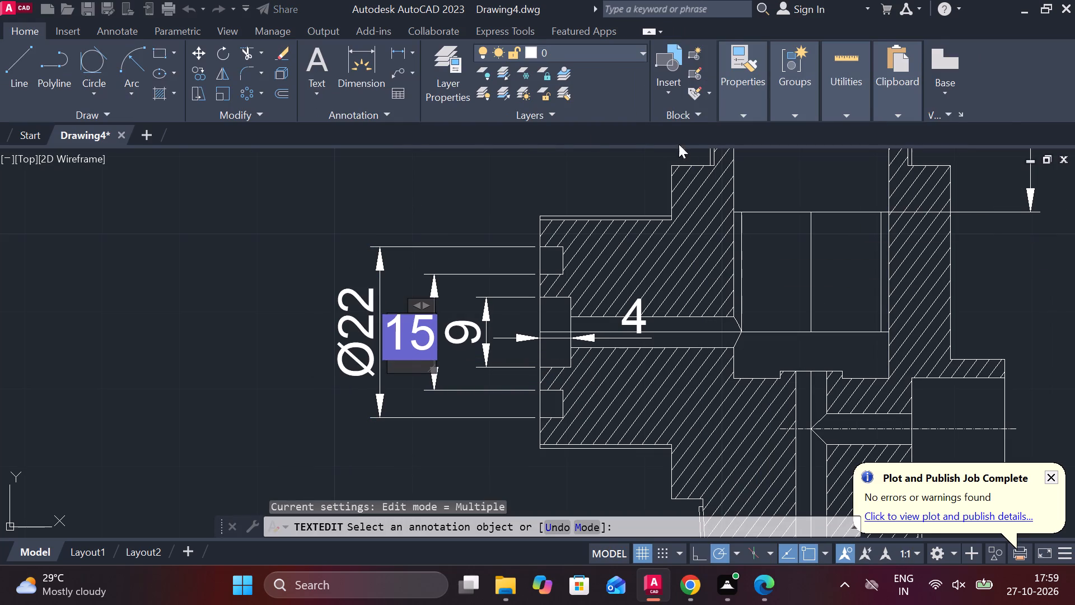
click(711, 97)
click(739, 164)
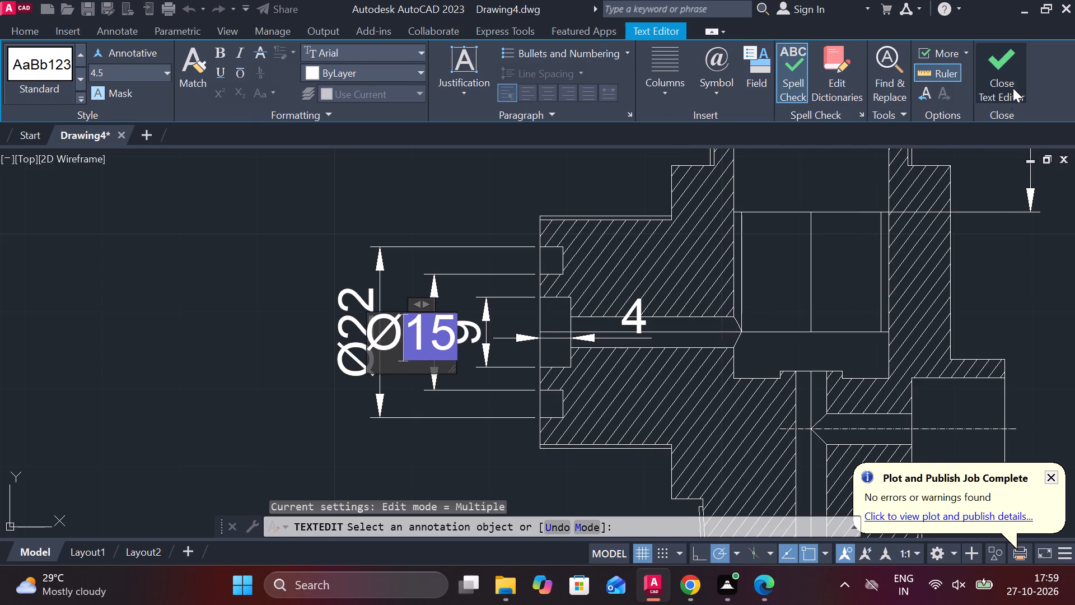
click(1013, 82)
Add a diameter symbol in front of the counterbore's vertical dimension text.
double_click(475, 329)
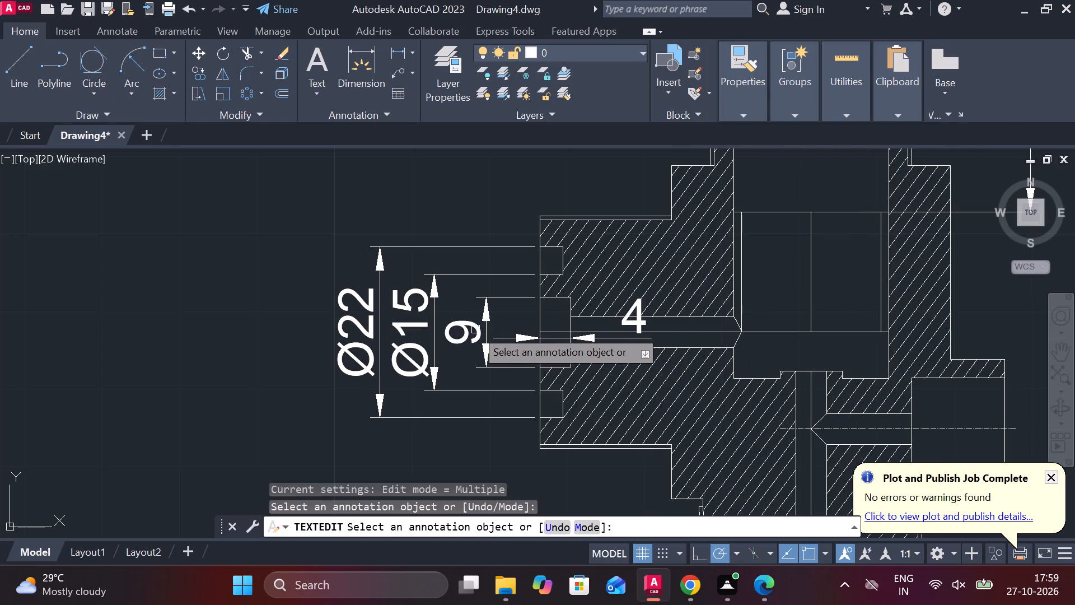
click(723, 90)
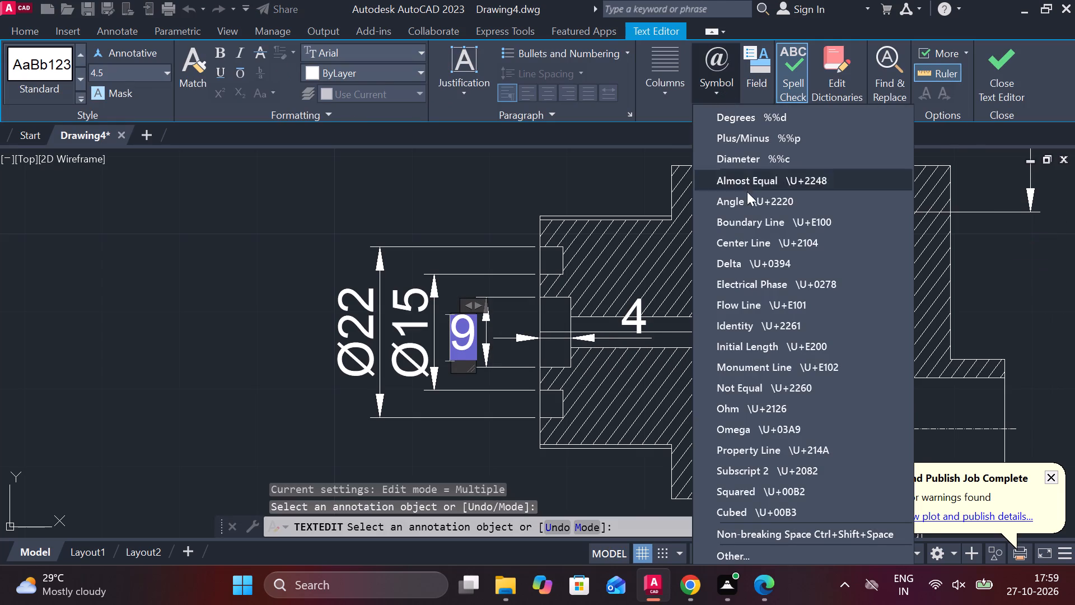
click(753, 170)
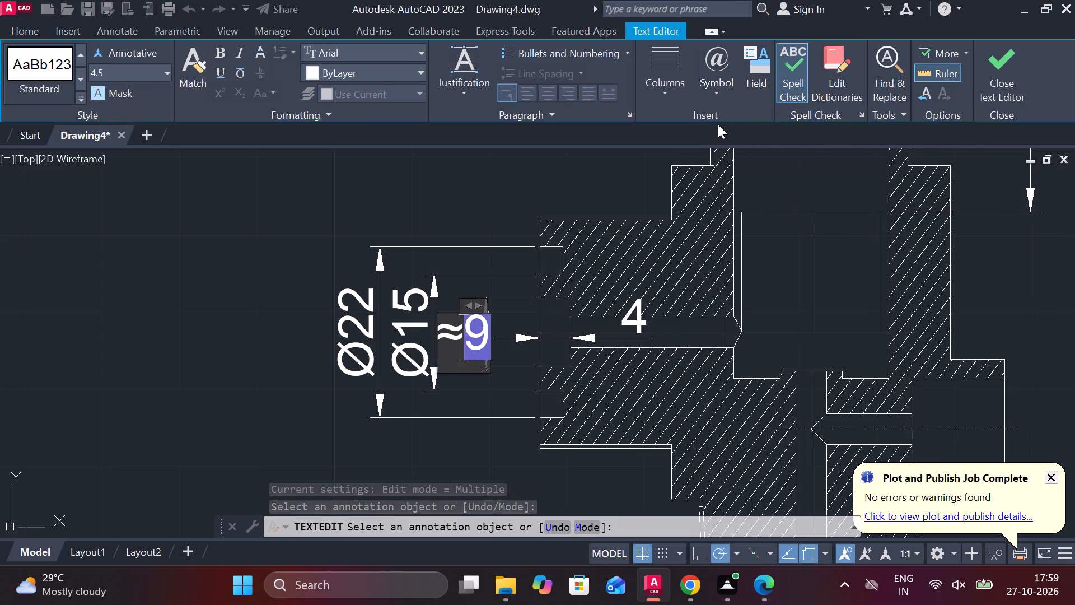
key(BackSpace)
click(722, 96)
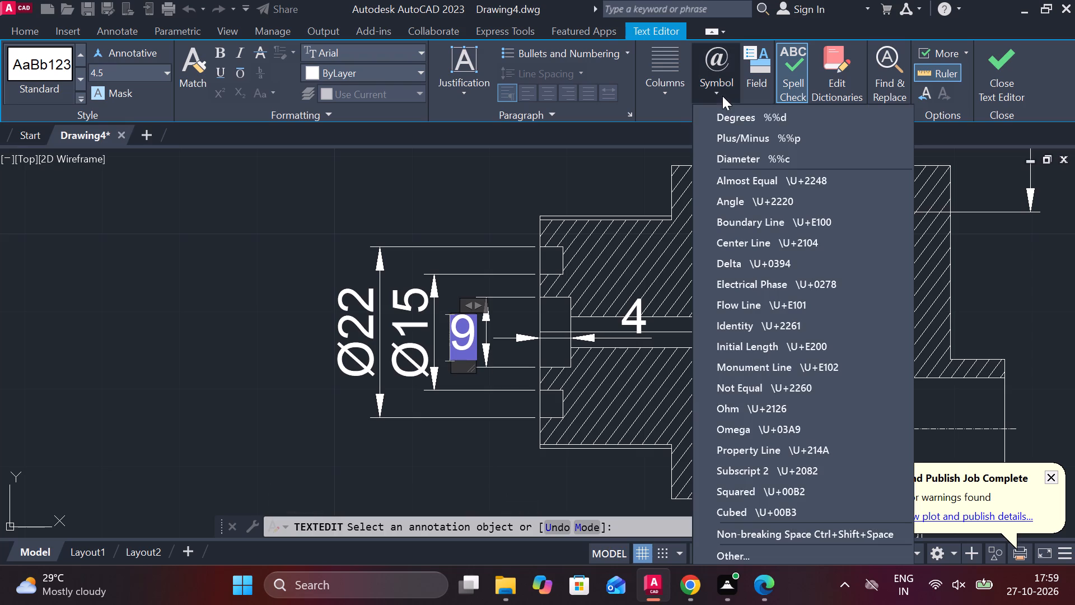
click(750, 151)
click(1013, 67)
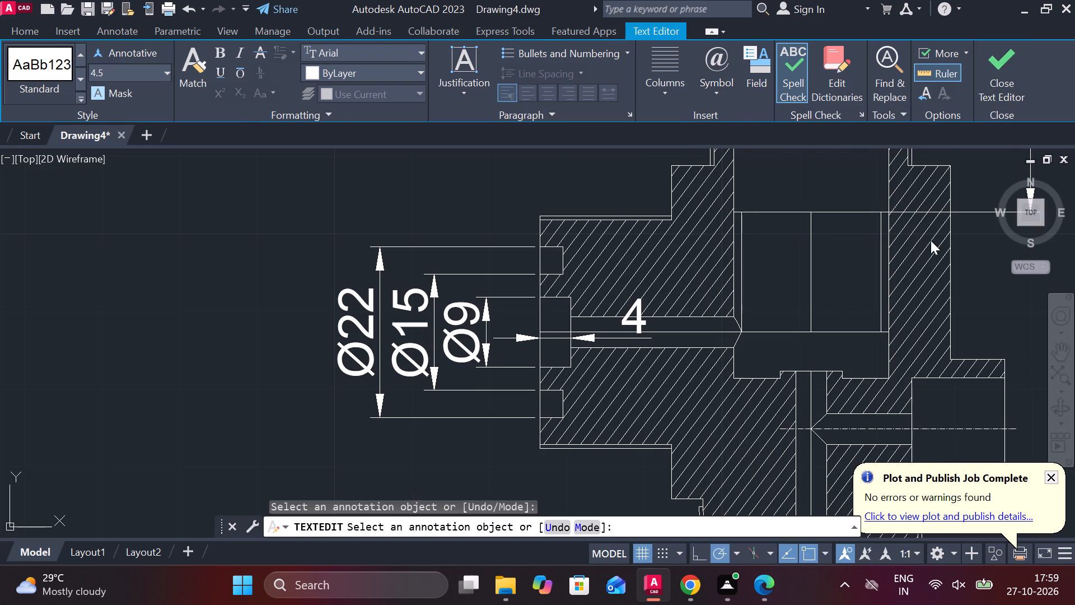
Add a vertical linear dimension across the narrow horizontal bore between the counterbore and the main vertical bore.
scroll(689, 358, down, 1)
scroll(702, 346, up, 2)
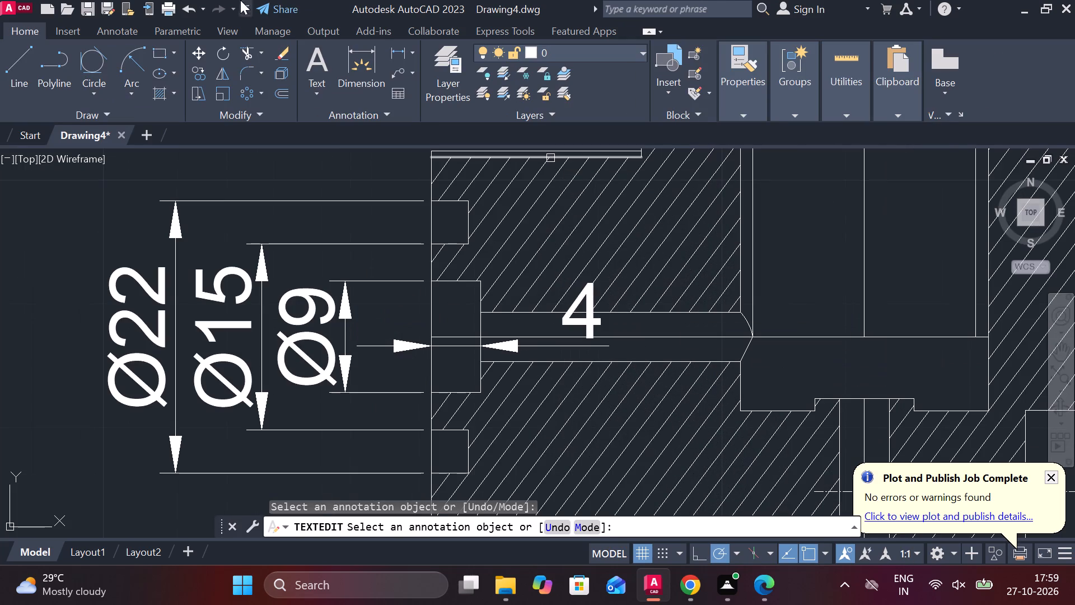
click(396, 49)
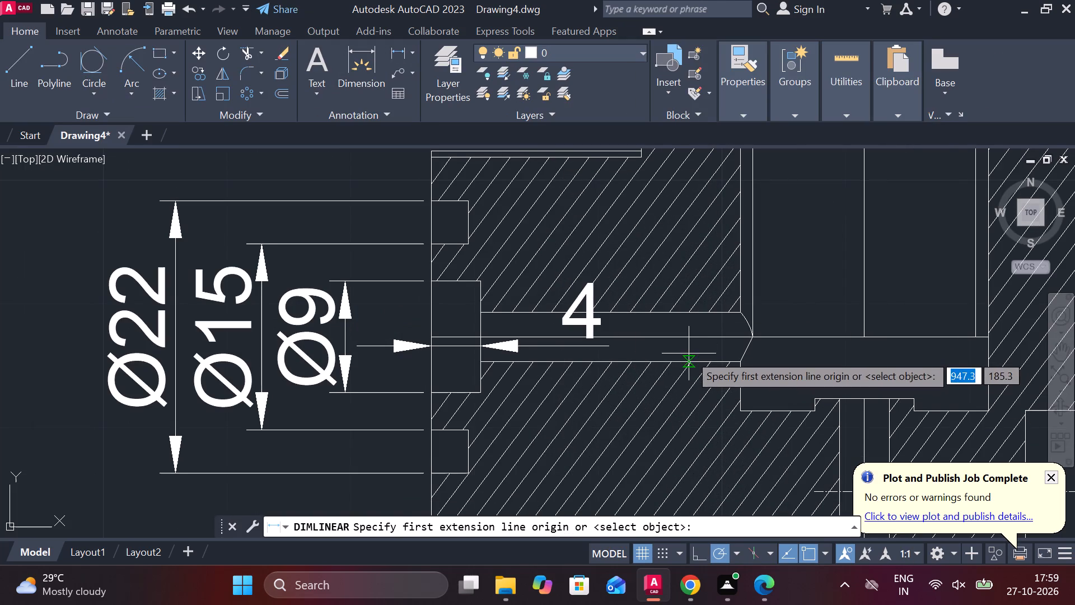
click(689, 353)
click(692, 311)
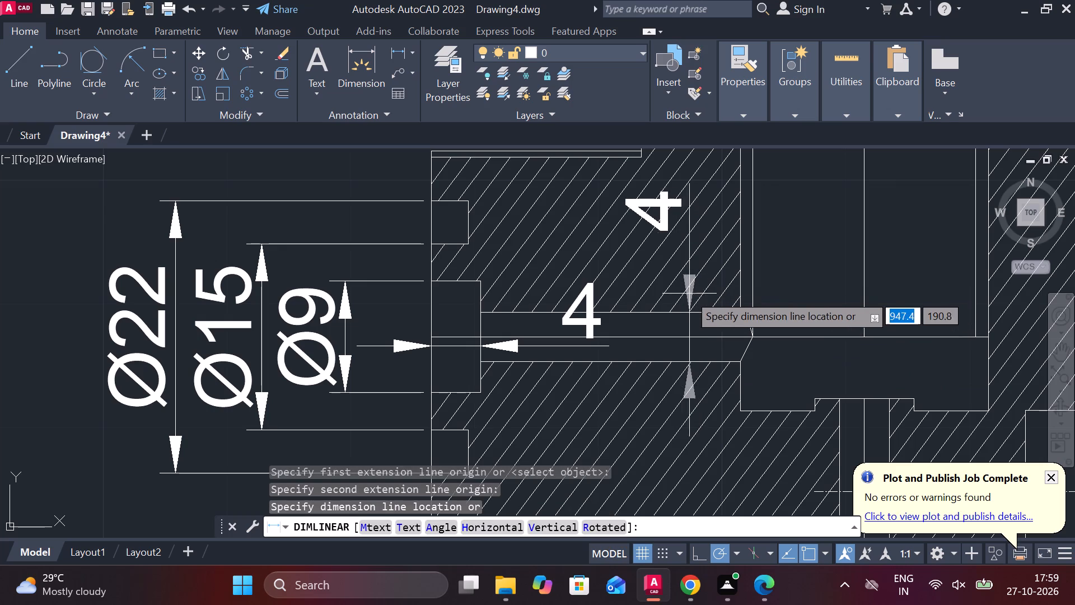
click(652, 297)
Add a vertical linear dimension from the horizontal line at the narrow bore's axis down to the main bore's floor.
scroll(656, 302, down, 1)
middle_drag(689, 305, 561, 254)
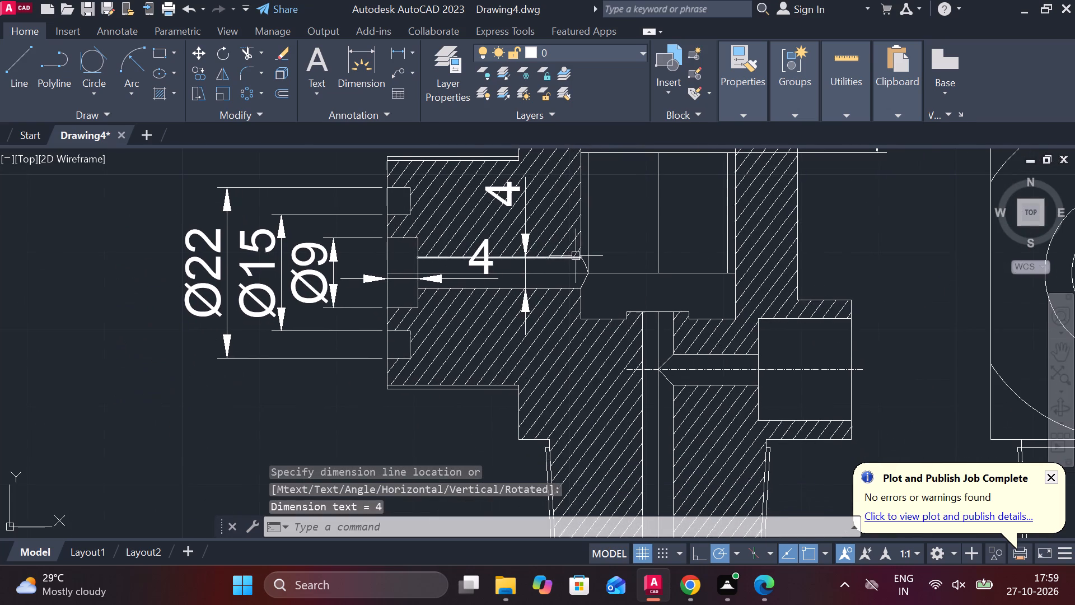
scroll(708, 331, up, 1)
key(space)
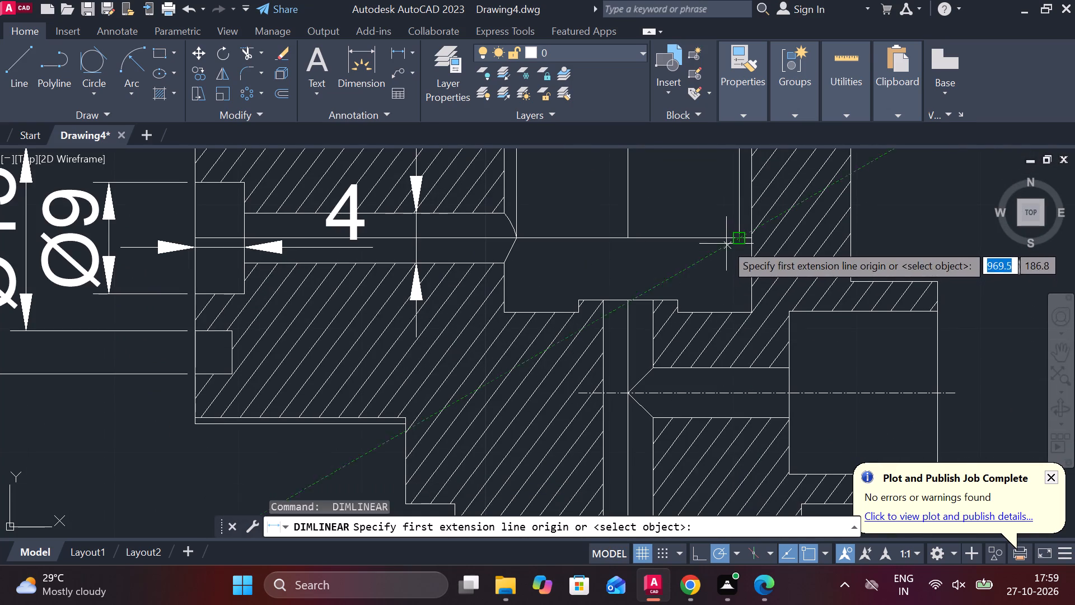
click(719, 240)
click(718, 307)
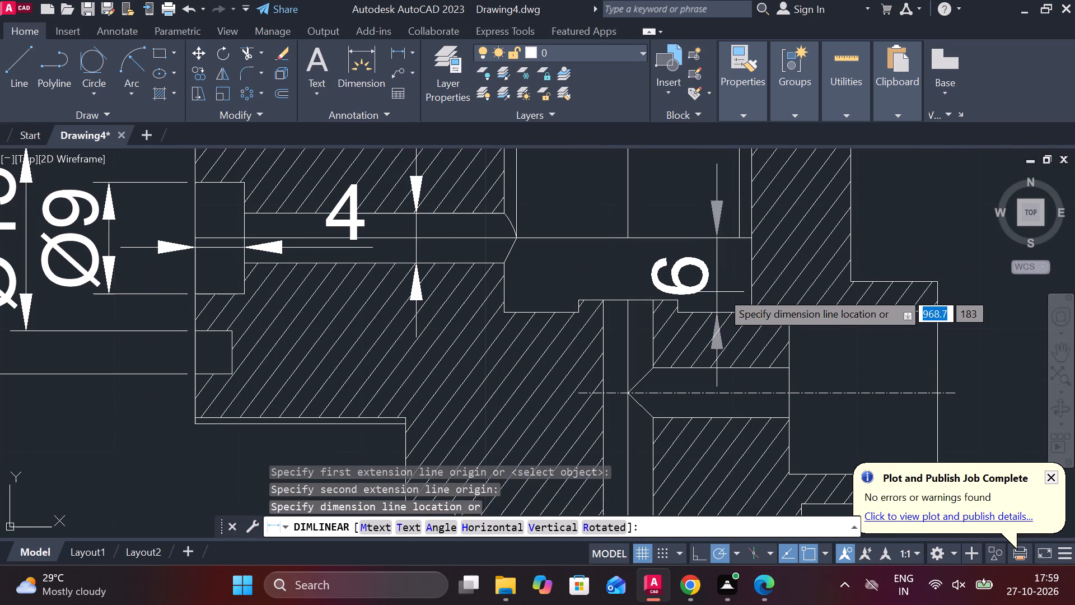
click(728, 290)
Add a vertical linear dimension for the height of the small raised step on the main bore's floor.
key(space)
click(586, 297)
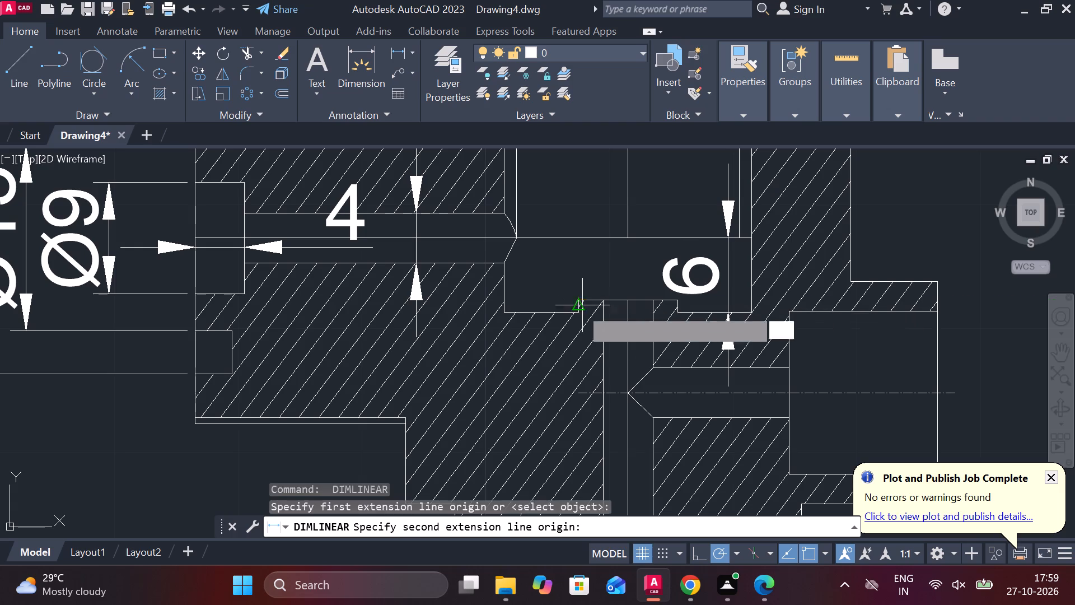
click(578, 312)
click(554, 331)
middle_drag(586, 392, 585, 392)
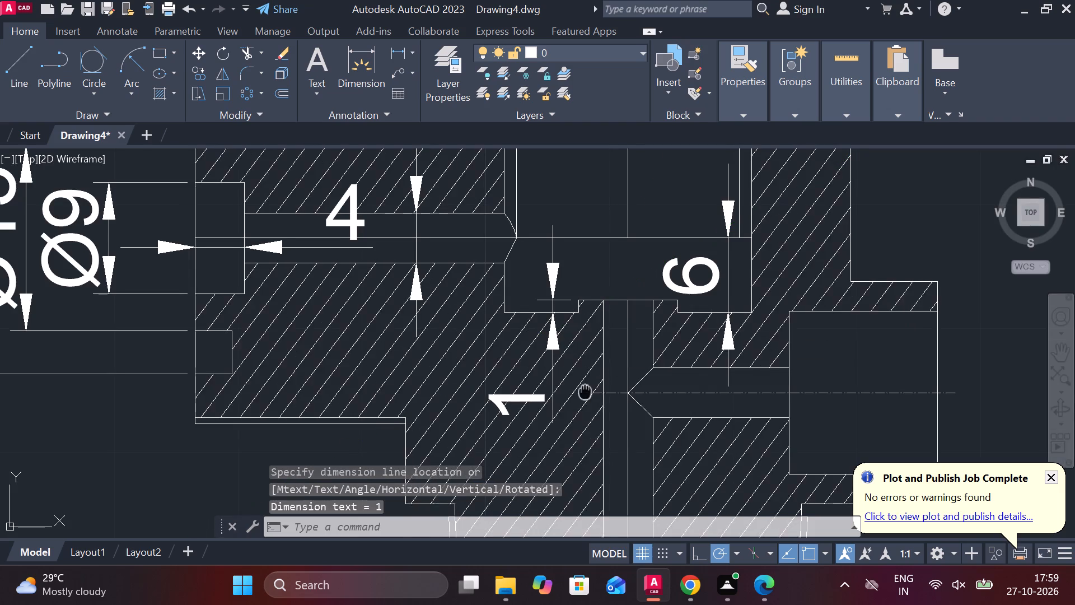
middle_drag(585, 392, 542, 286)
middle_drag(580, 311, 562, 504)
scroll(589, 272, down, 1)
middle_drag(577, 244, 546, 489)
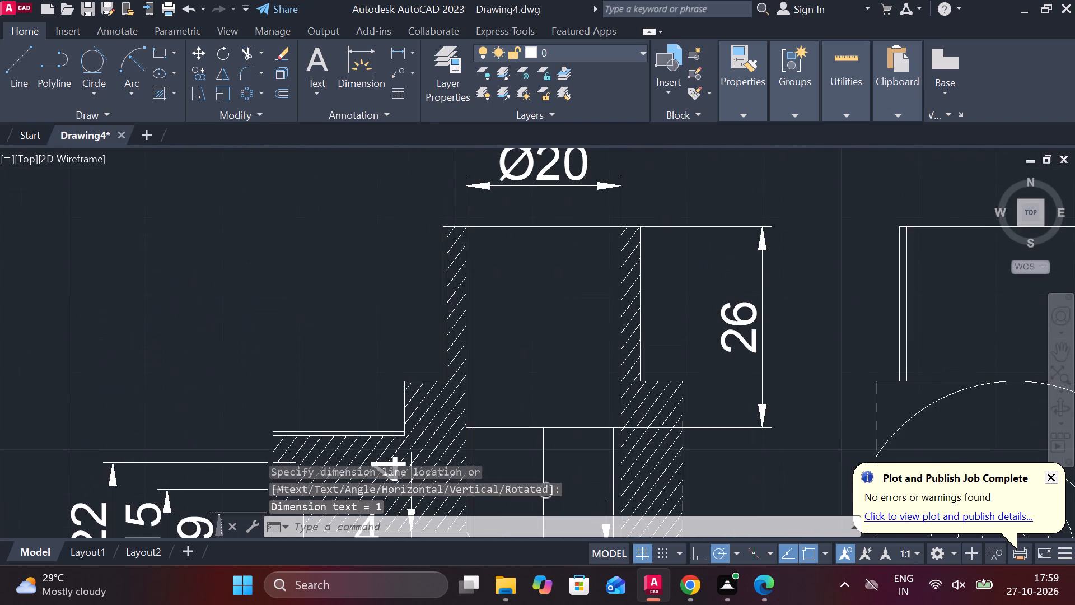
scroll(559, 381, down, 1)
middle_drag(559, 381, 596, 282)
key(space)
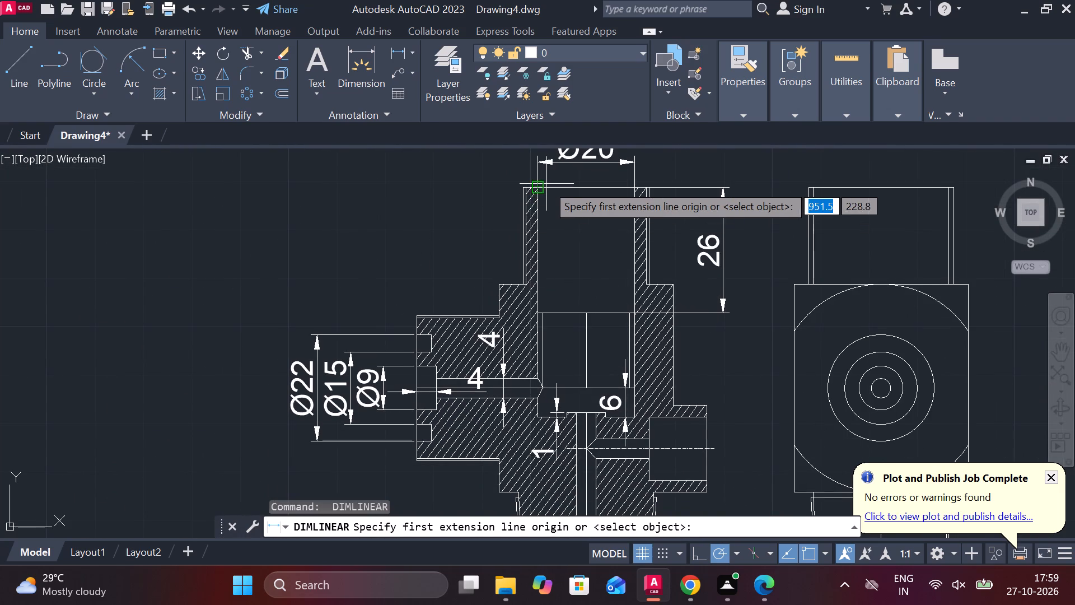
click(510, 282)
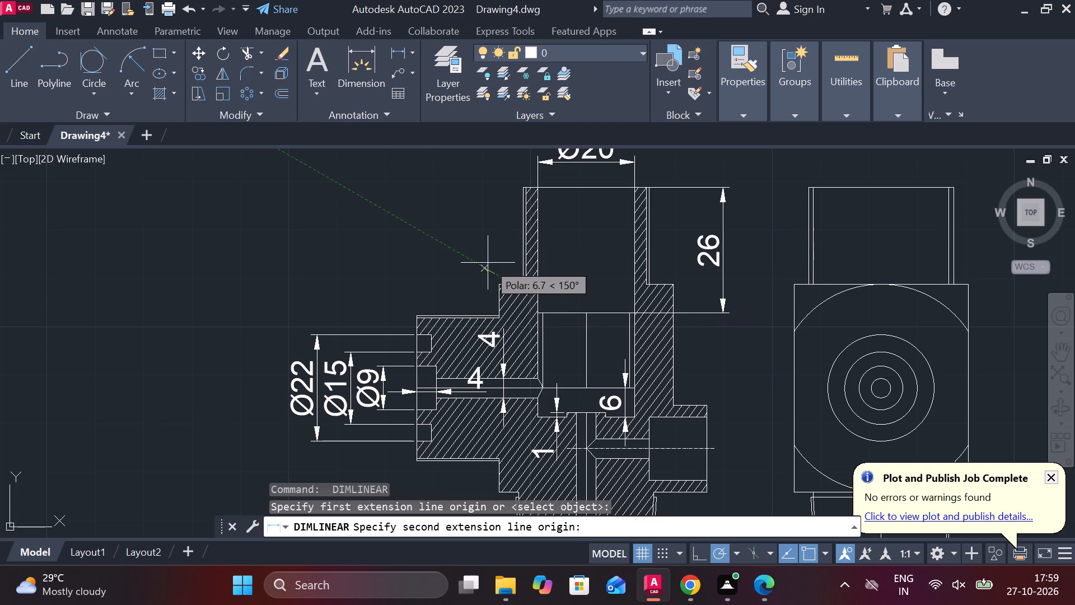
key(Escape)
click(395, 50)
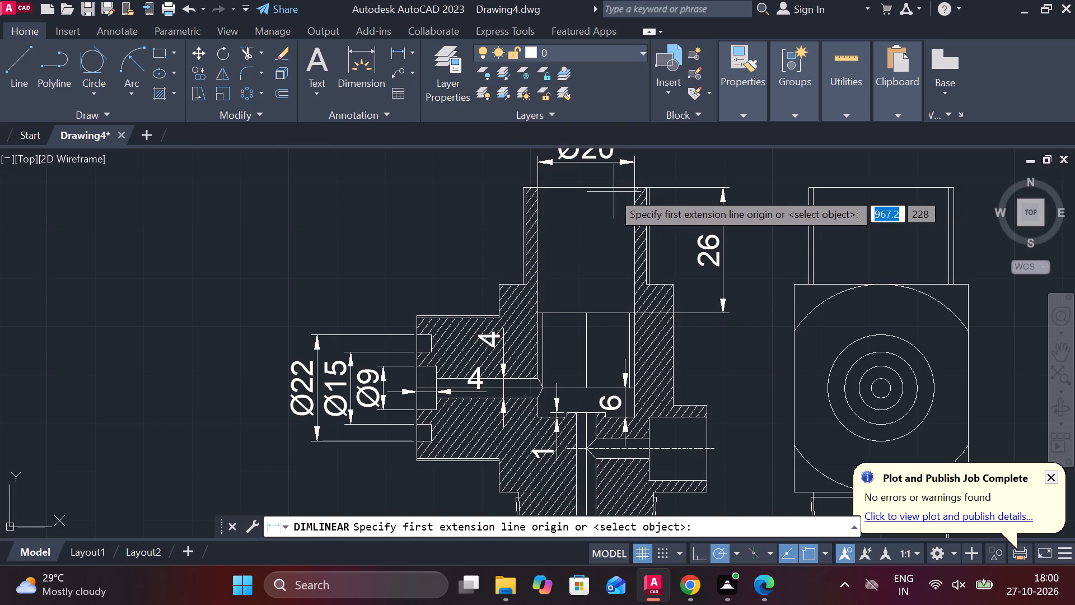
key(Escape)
Stretch the main bore's vertical centre line up to the part's top edge and down to the raised step on the bore floor.
click(587, 360)
click(588, 315)
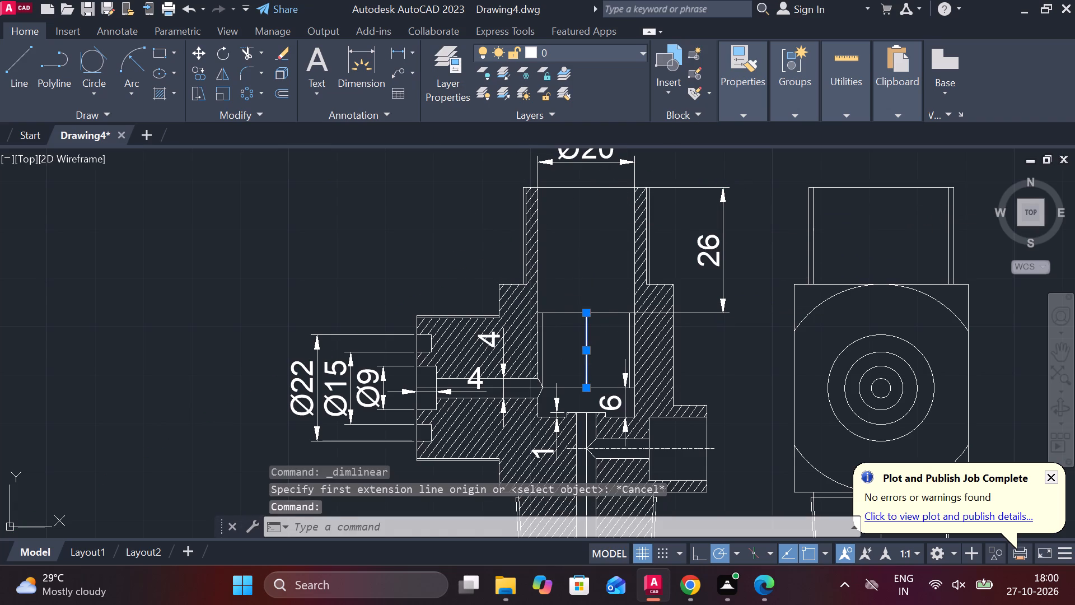
click(584, 185)
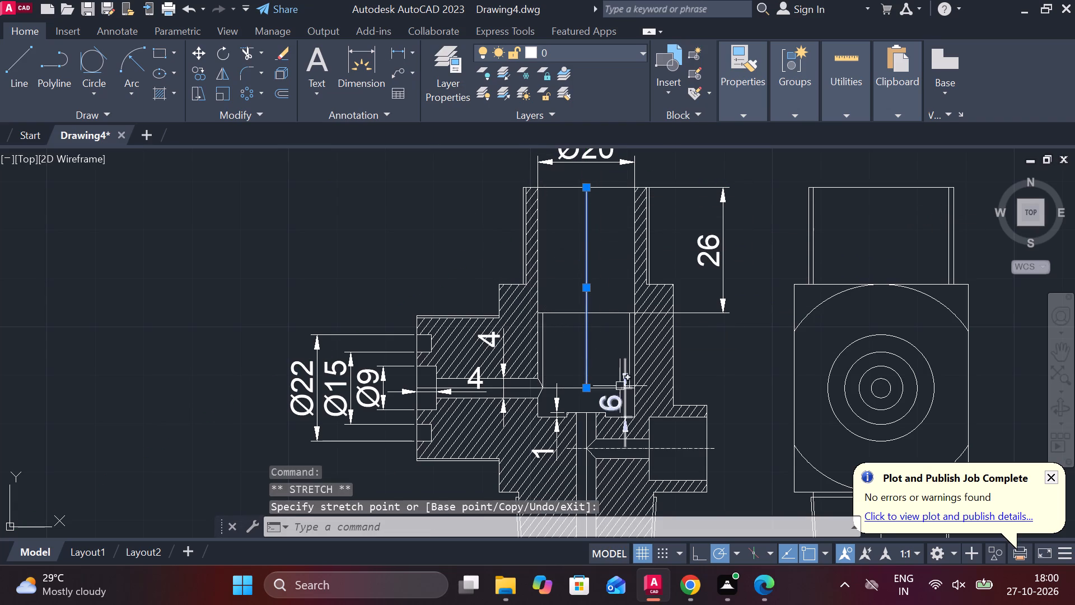
middle_drag(619, 387, 614, 303)
click(586, 304)
key(Escape)
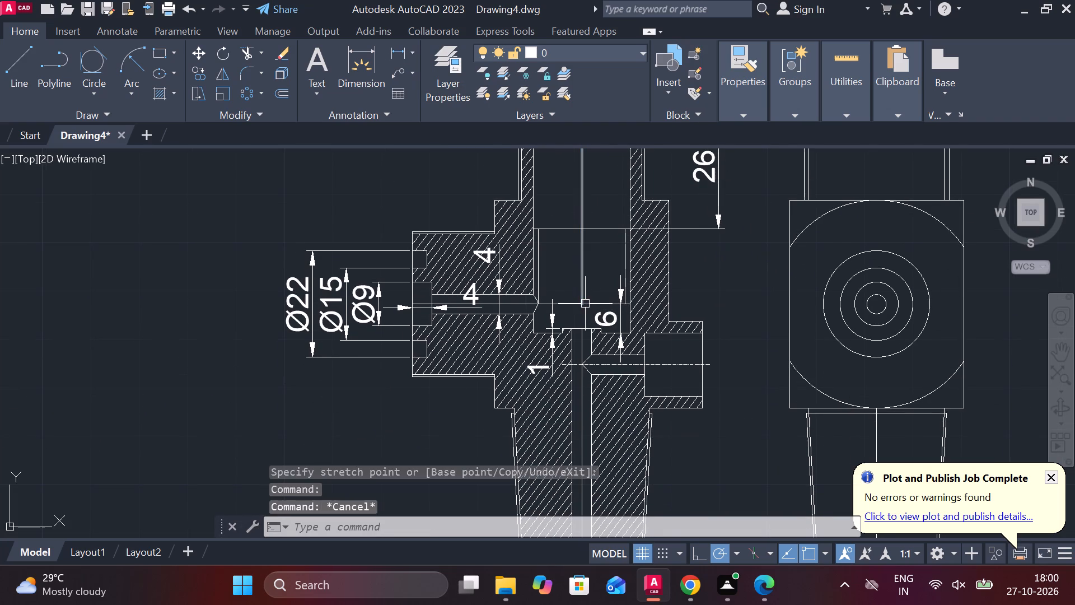
click(585, 296)
click(583, 301)
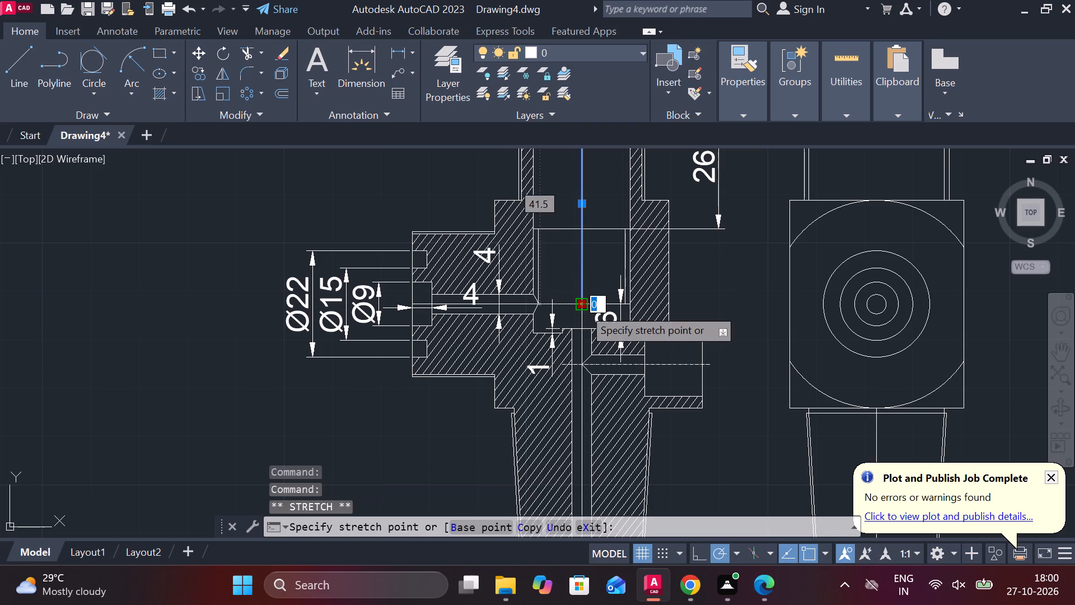
click(579, 329)
key(Escape)
Add a vertical linear dimension from the part's top edge to the first shoulder, placed left of the upper neck.
middle_drag(606, 311, 590, 396)
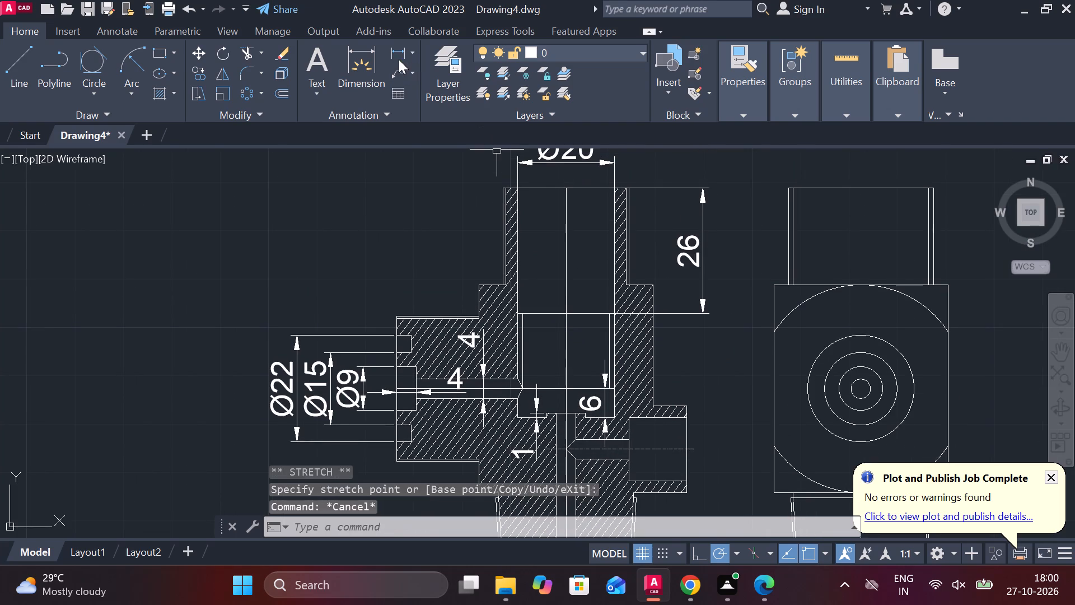
click(399, 52)
middle_drag(585, 241, 594, 310)
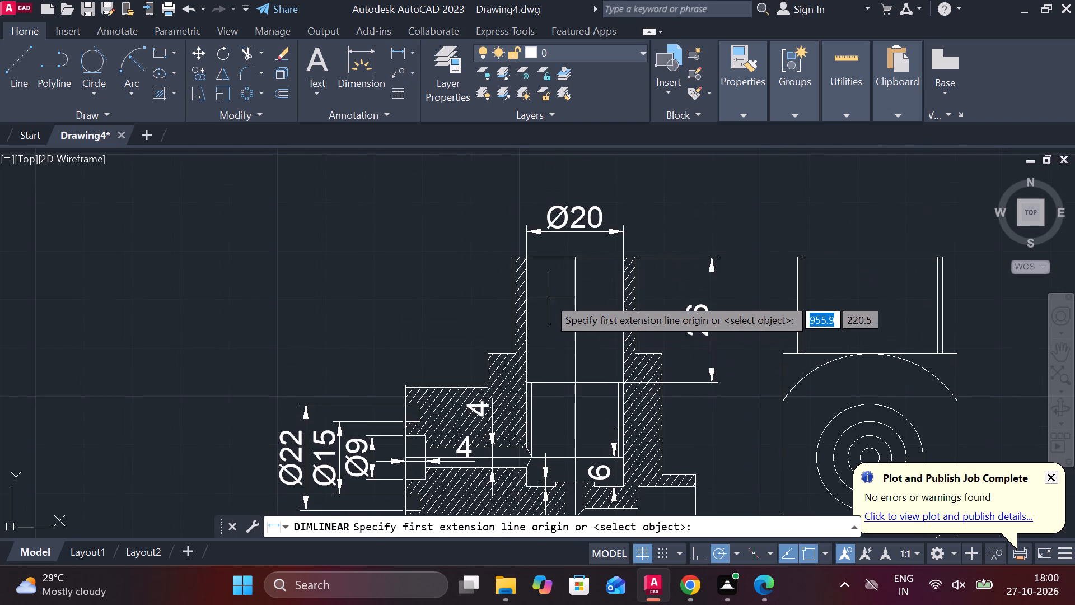
click(563, 253)
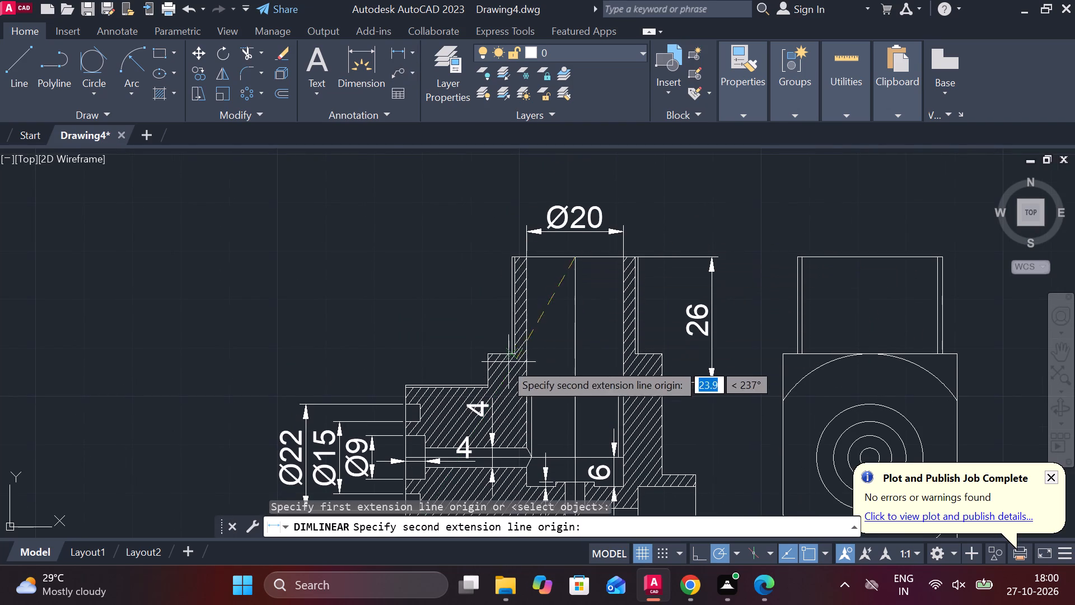
click(503, 354)
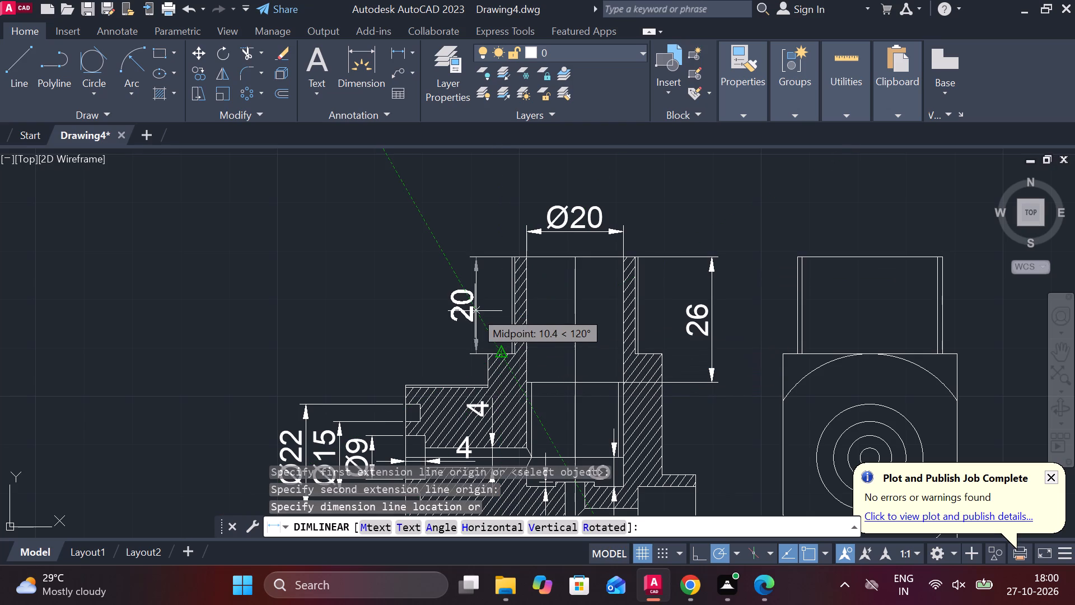
click(465, 327)
Add a horizontal linear dimension for the upper notch's depth, placed above the side boss.
middle_drag(443, 342, 456, 317)
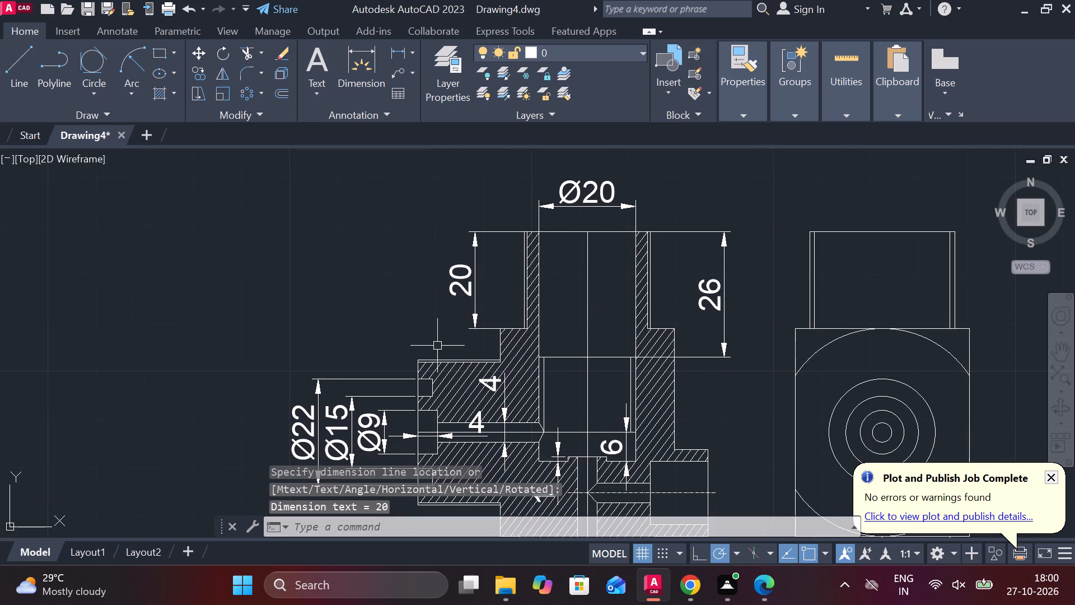
key(space)
scroll(417, 387, up, 2)
click(417, 373)
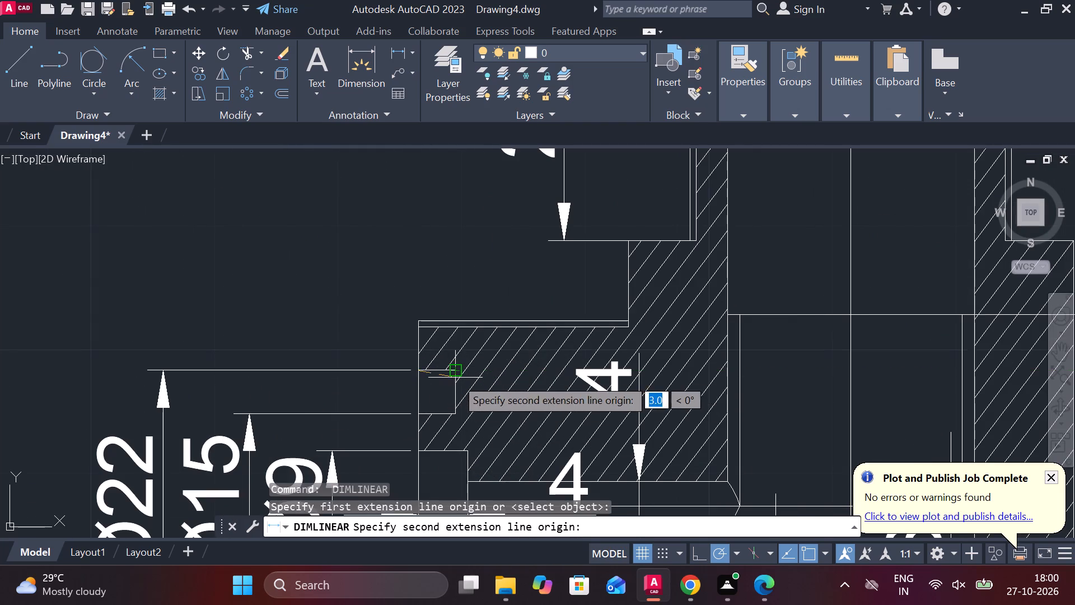
click(455, 378)
click(445, 281)
Move the notch depth dimension's text outside its left arrow, beyond the boss's end face.
click(568, 254)
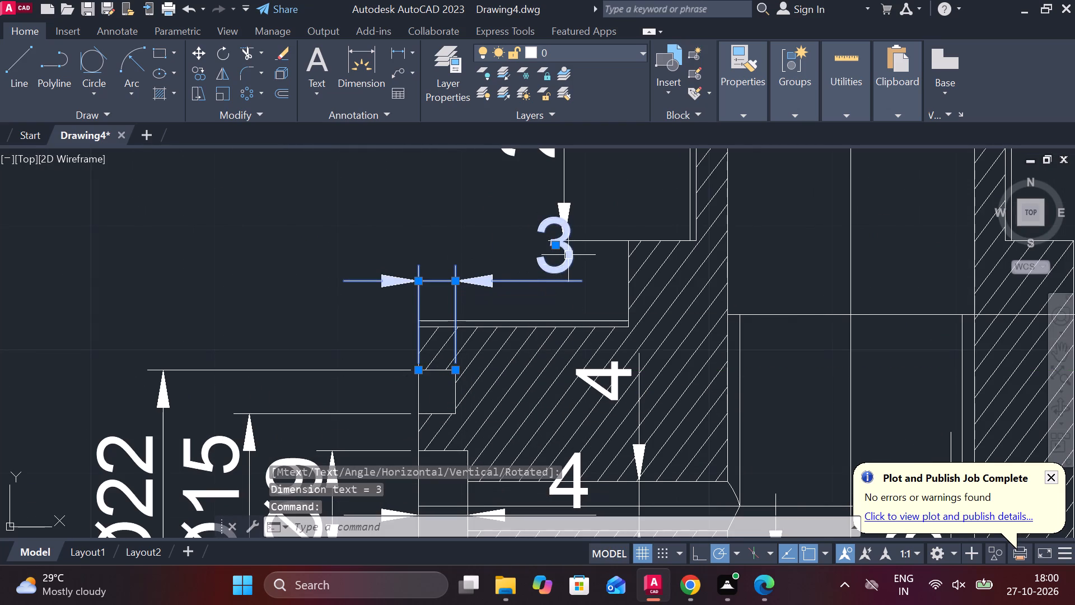
click(558, 246)
click(387, 296)
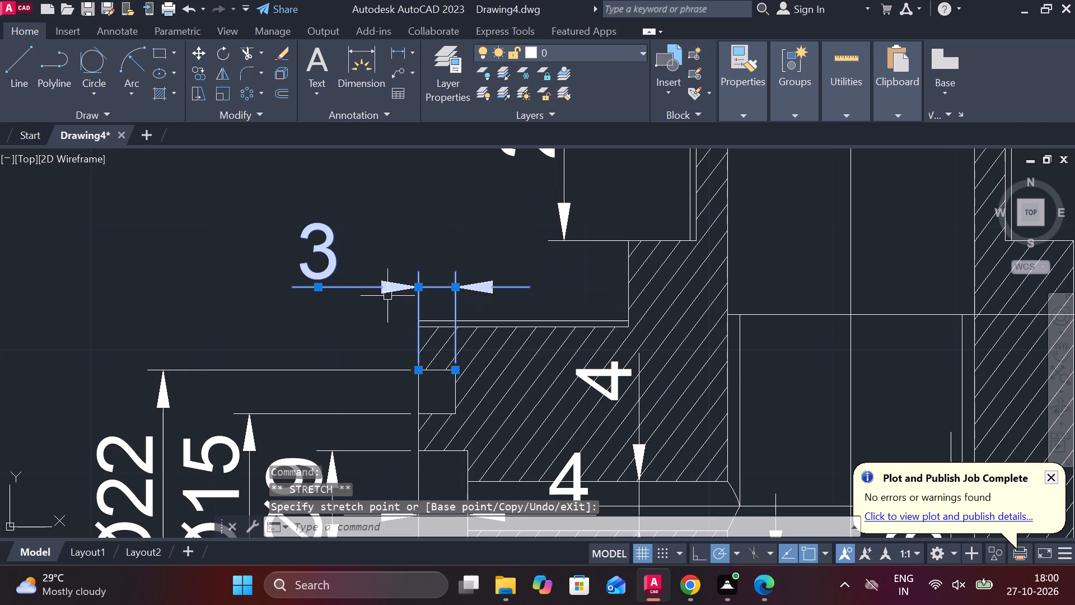
scroll(457, 296, down, 1)
key(Escape)
Add a horizontal linear dimension for the depth of the right-hand side port, placed inside the port.
scroll(494, 299, down, 1)
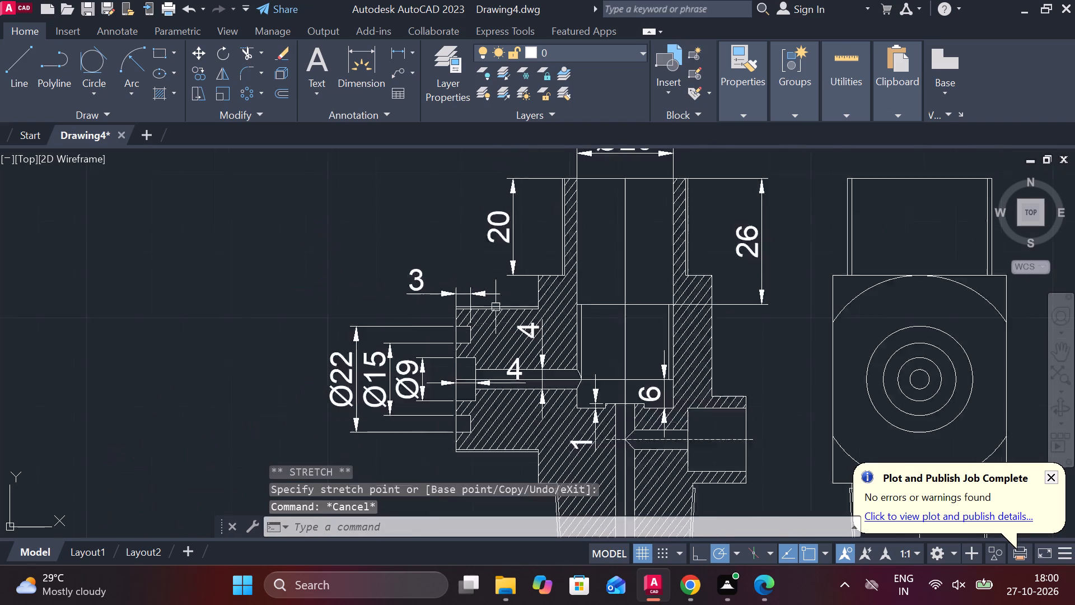
scroll(497, 308, down, 1)
middle_drag(544, 300, 487, 174)
scroll(577, 349, up, 1)
middle_drag(592, 365, 511, 445)
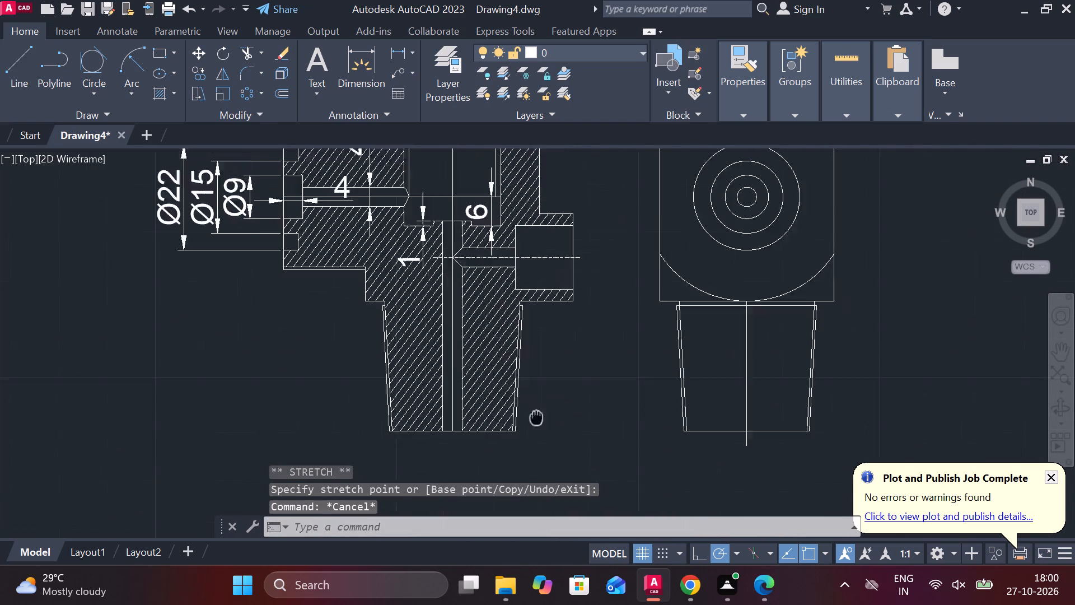
middle_drag(511, 445, 505, 449)
key(space)
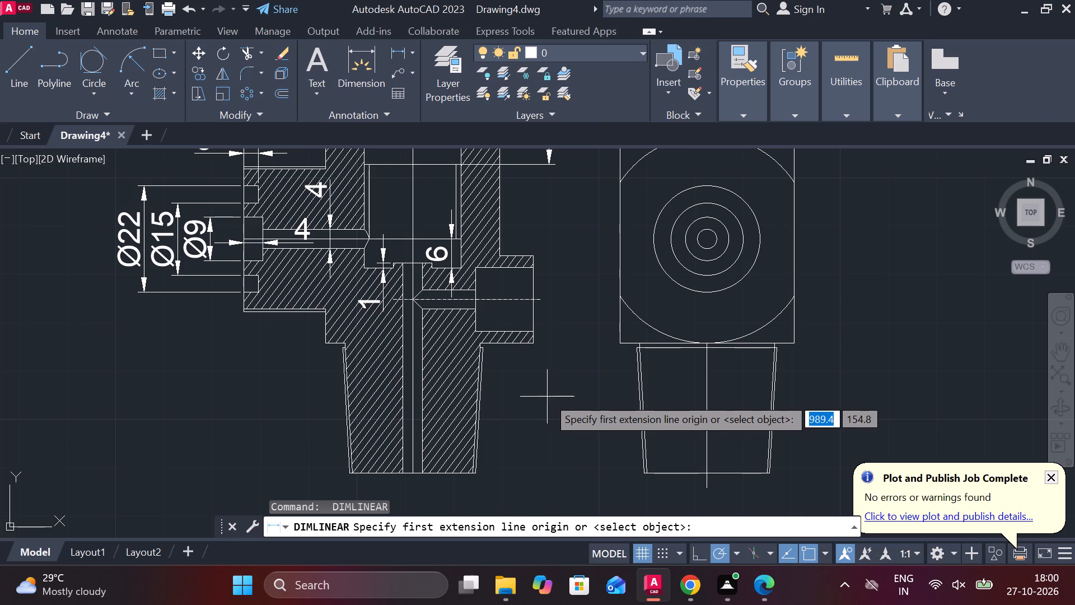
middle_drag(542, 365, 521, 400)
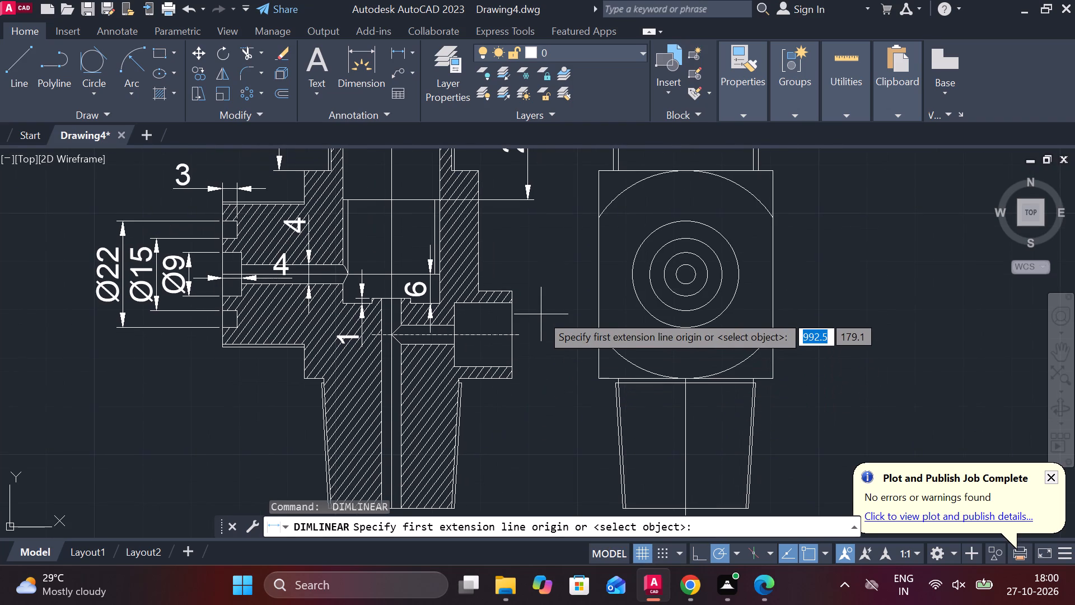
scroll(541, 314, up, 1)
click(410, 366)
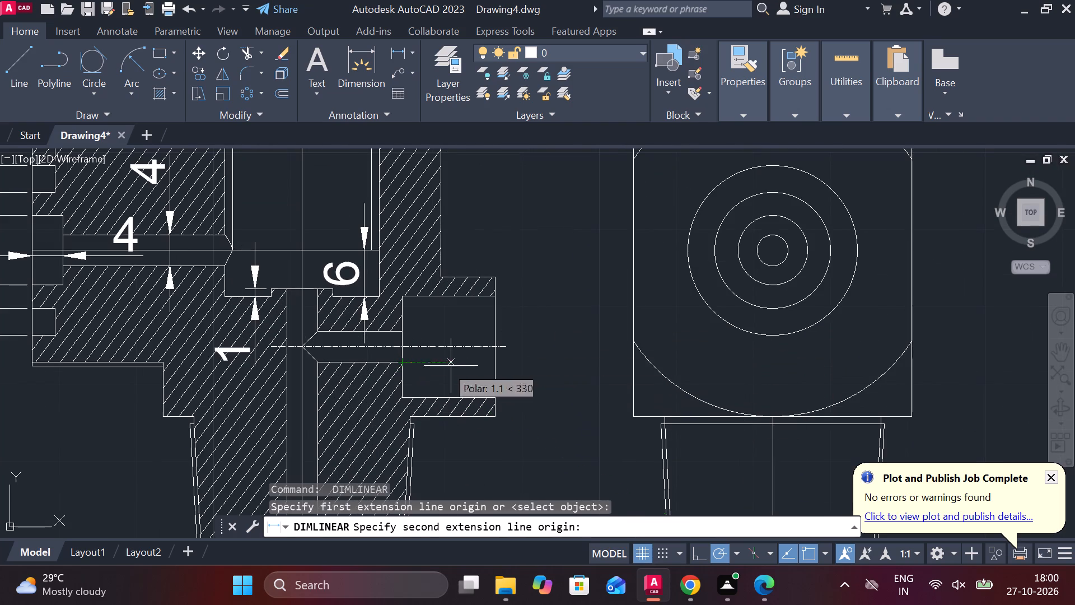
click(490, 366)
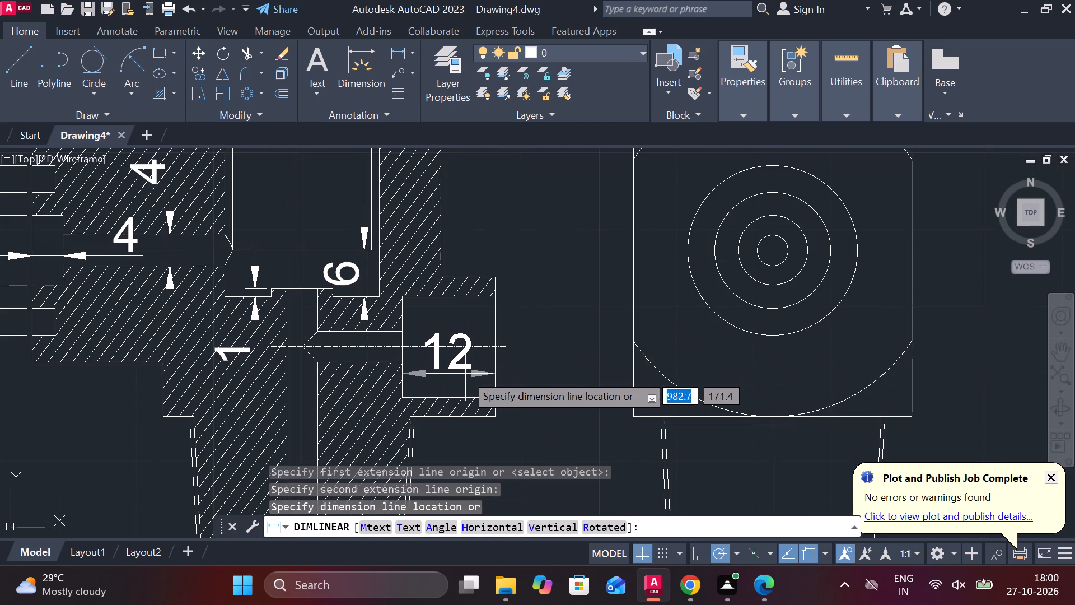
click(465, 374)
Add a vertical linear dimension across the narrow bore leading to the right-hand port, with its text below the bore.
middle_drag(402, 374, 469, 379)
key(space)
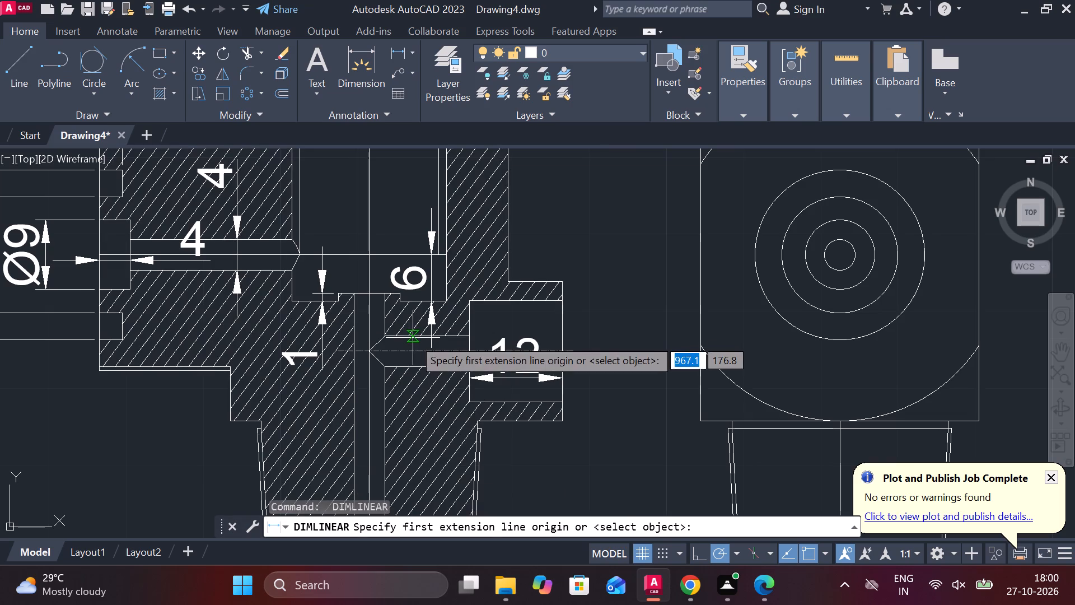
click(413, 338)
click(412, 367)
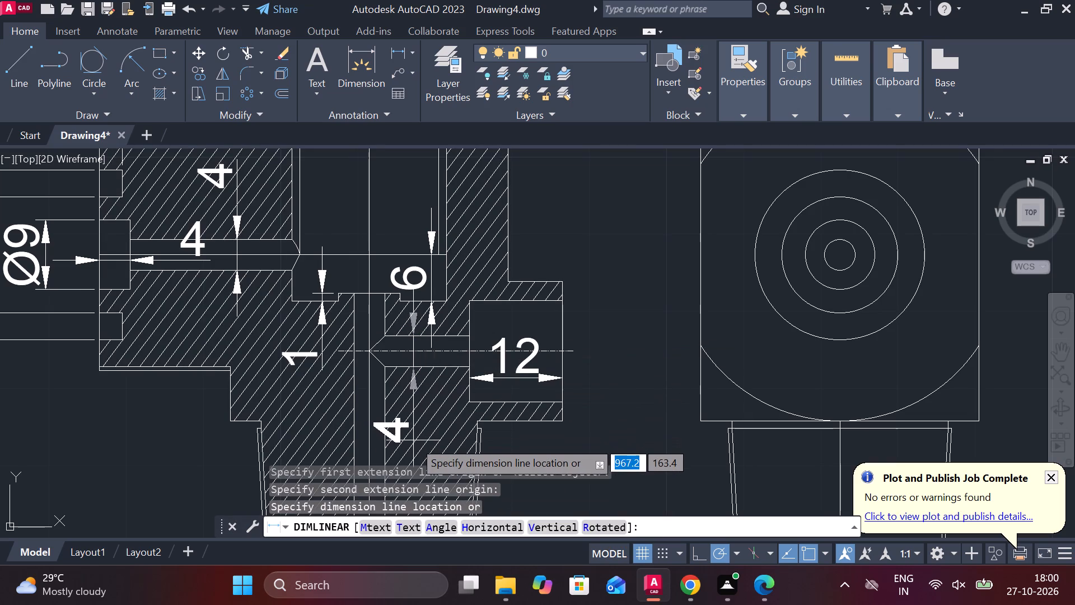
middle_drag(417, 441, 432, 411)
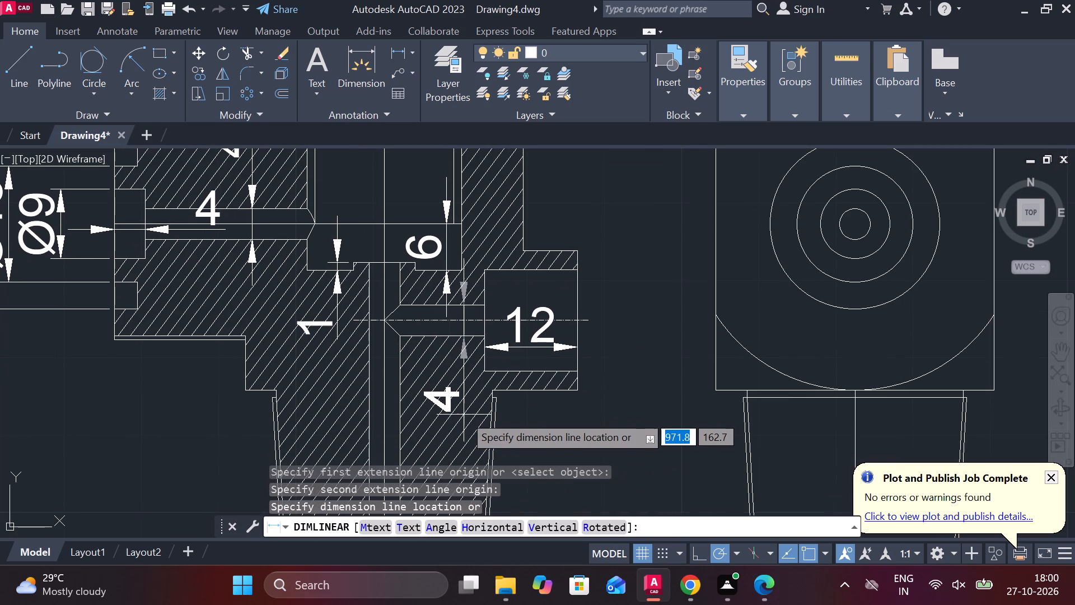
click(447, 434)
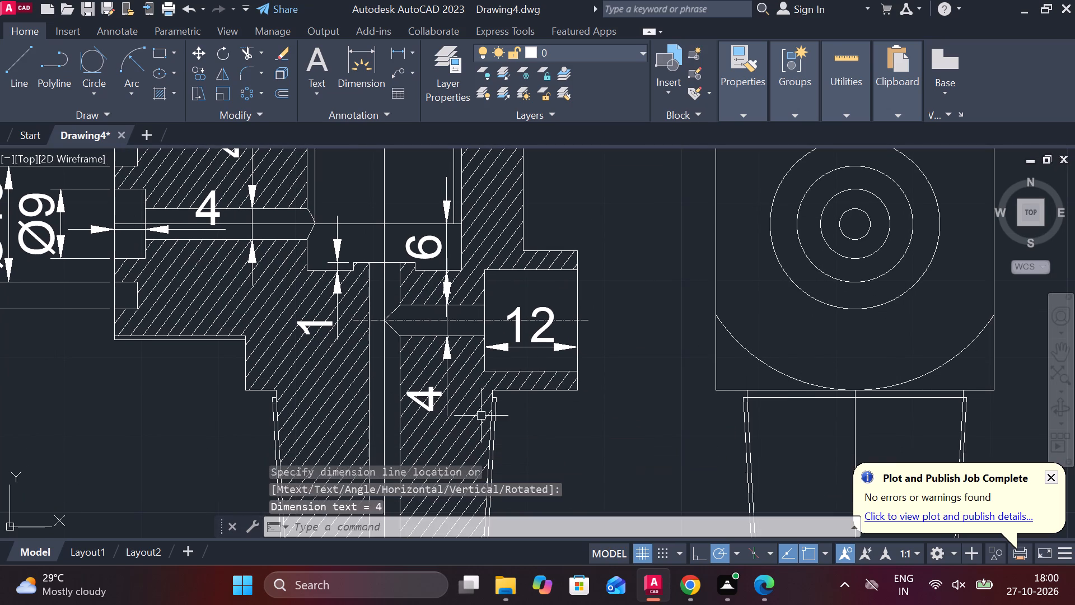
middle_drag(578, 328, 549, 459)
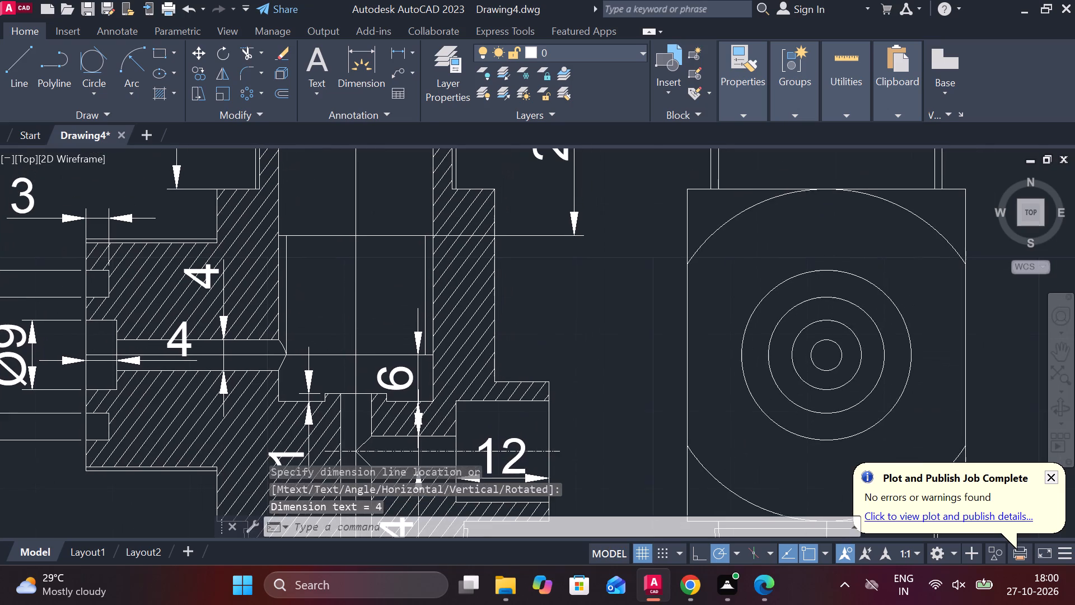
Add a vertical linear dimension from the main bore's inner shoulder line to the left port's axis, aligned below the 26 dimension.
key(space)
scroll(564, 302, down, 1)
click(456, 266)
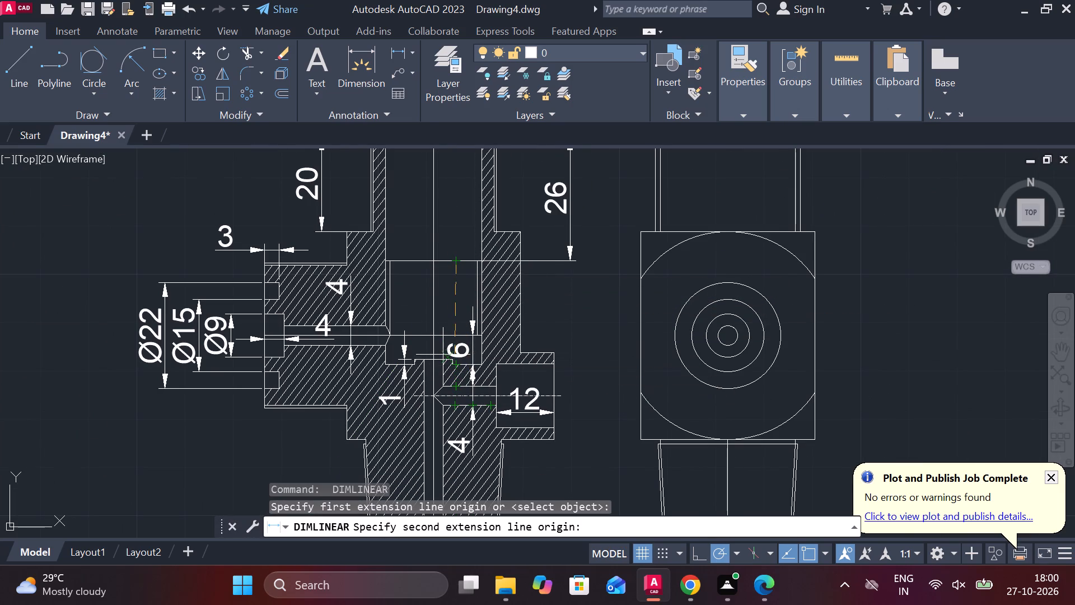
scroll(446, 337, up, 2)
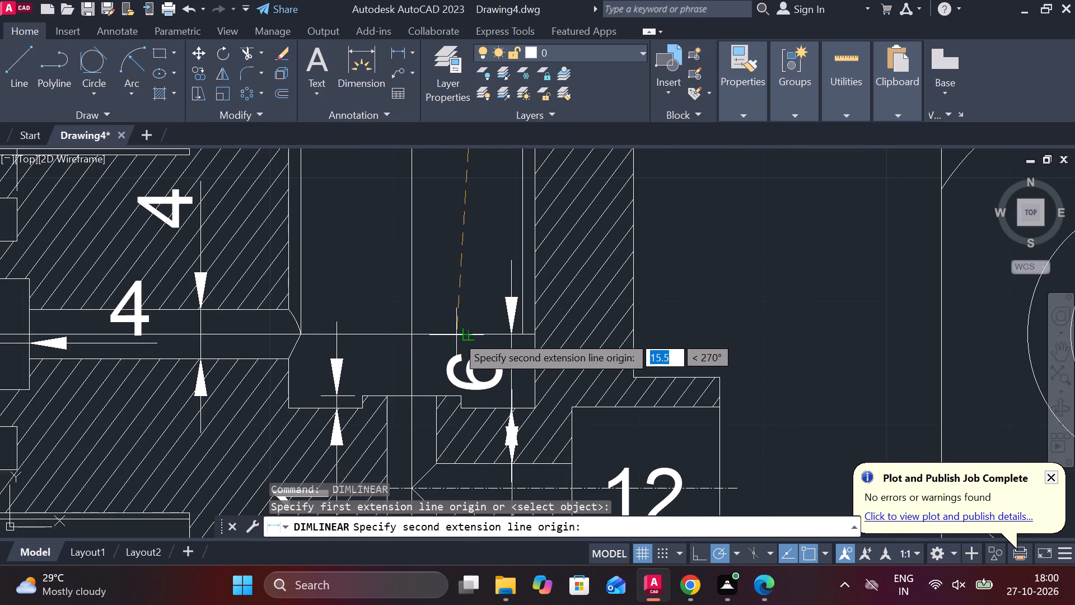
click(470, 335)
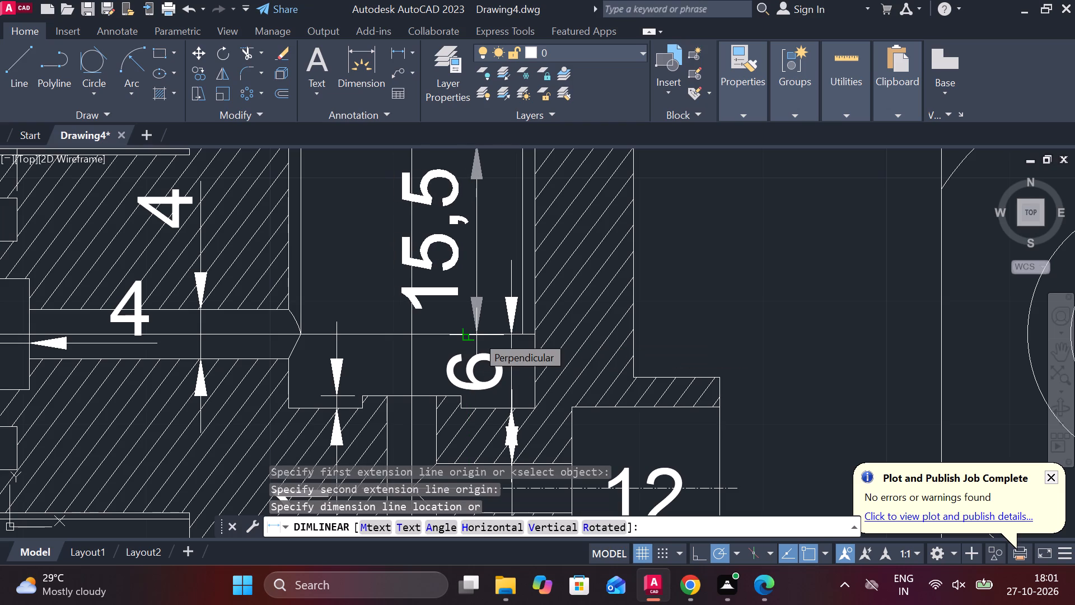
scroll(565, 343, down, 1)
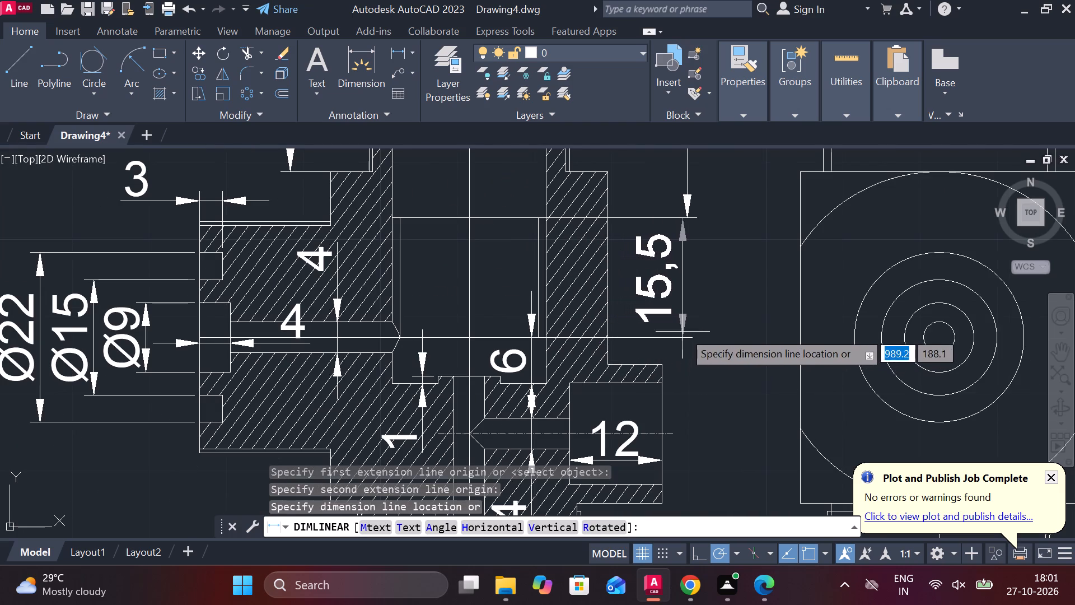
click(685, 224)
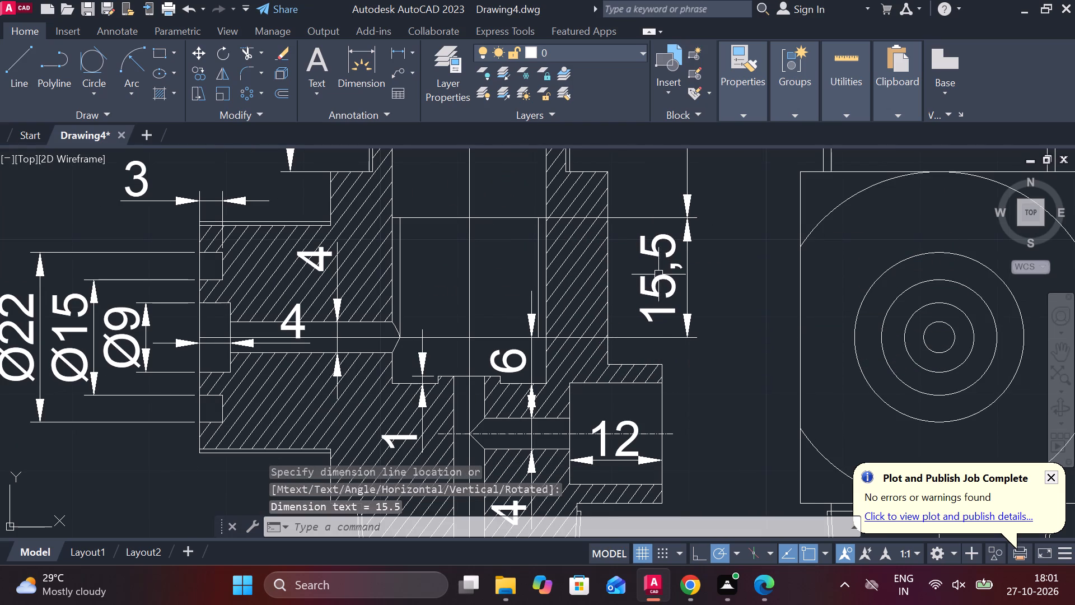
Override the text of the new vertical dimension below the 26 dimension with 16.
double_click(651, 280)
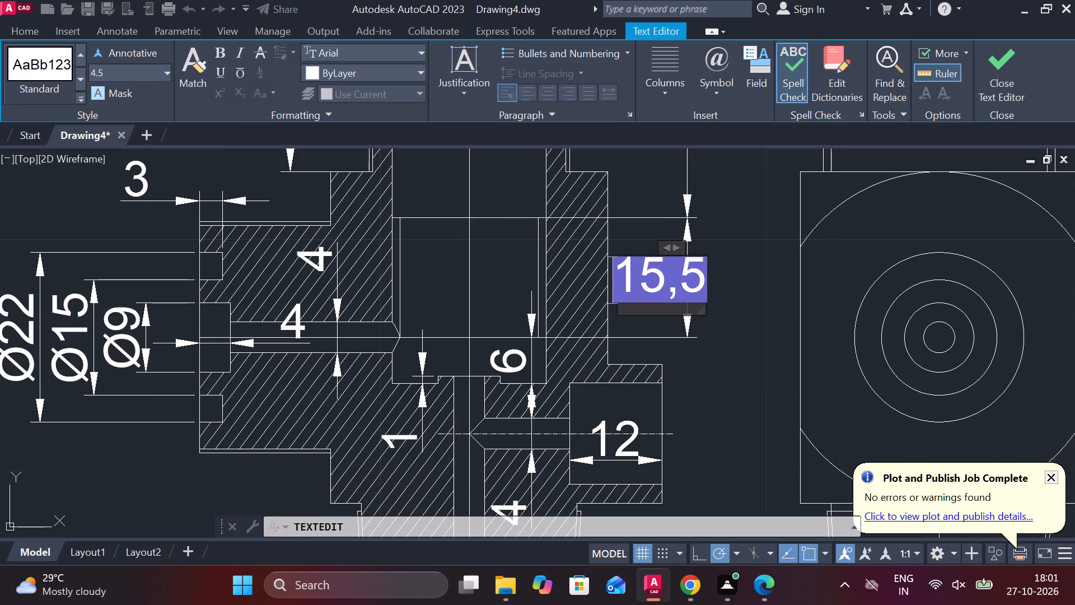
key(1)
key(Right)
key(BackSpace)
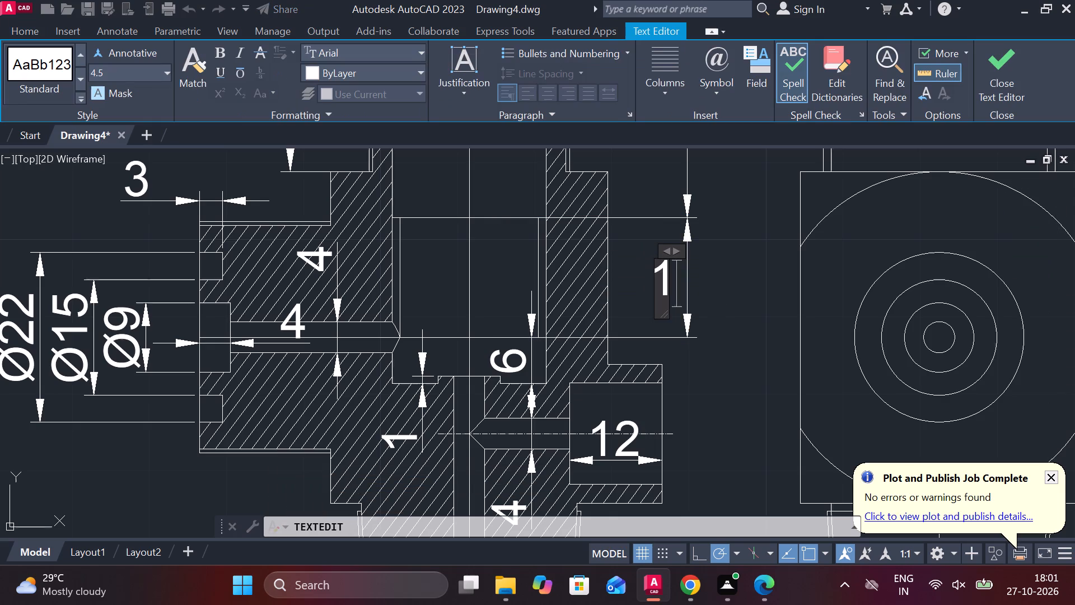
key(6)
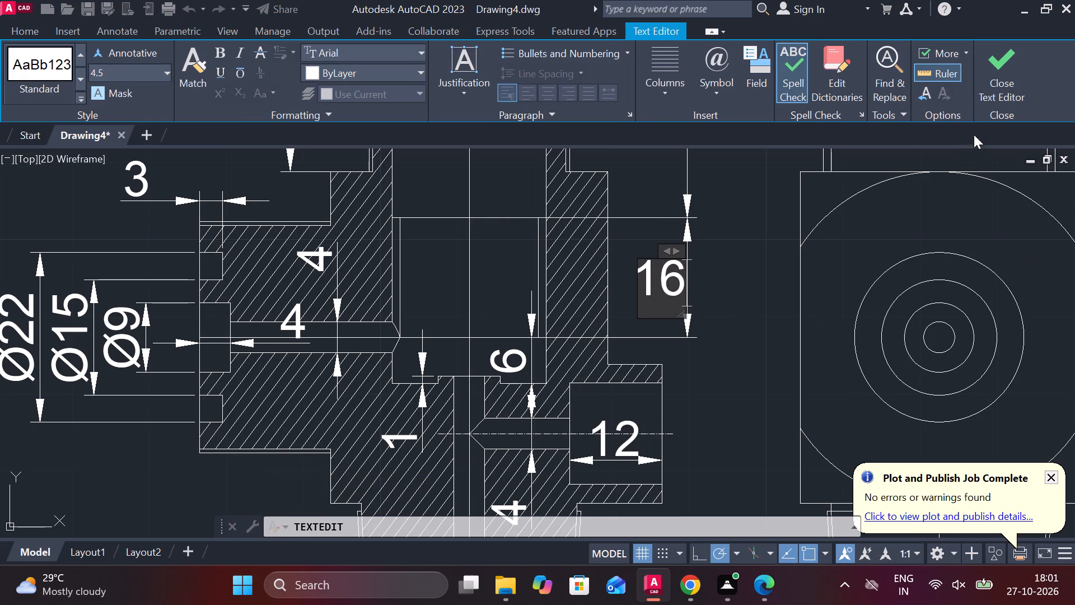
click(989, 76)
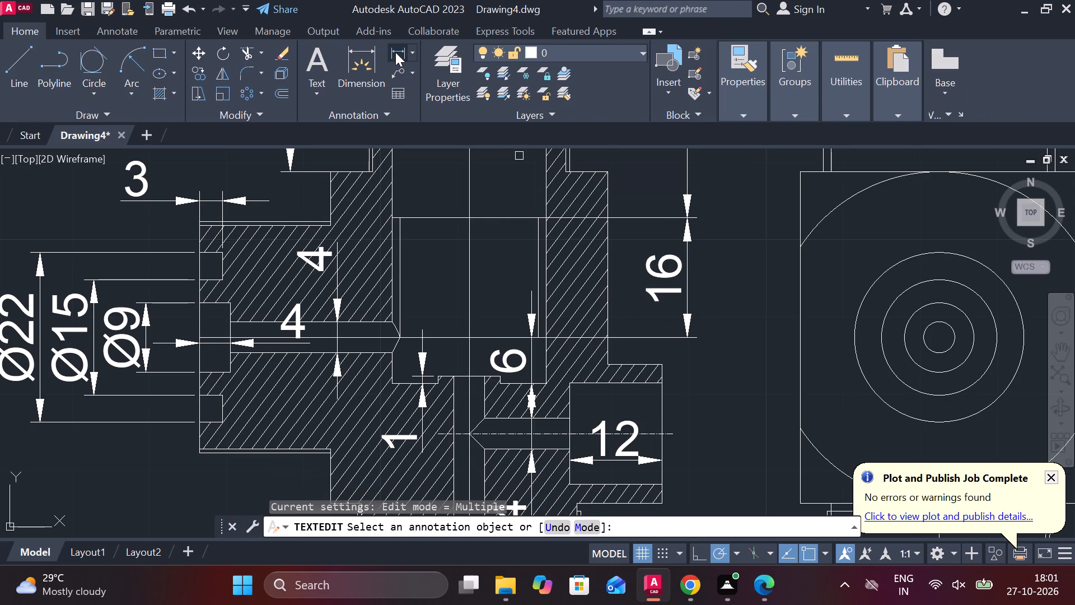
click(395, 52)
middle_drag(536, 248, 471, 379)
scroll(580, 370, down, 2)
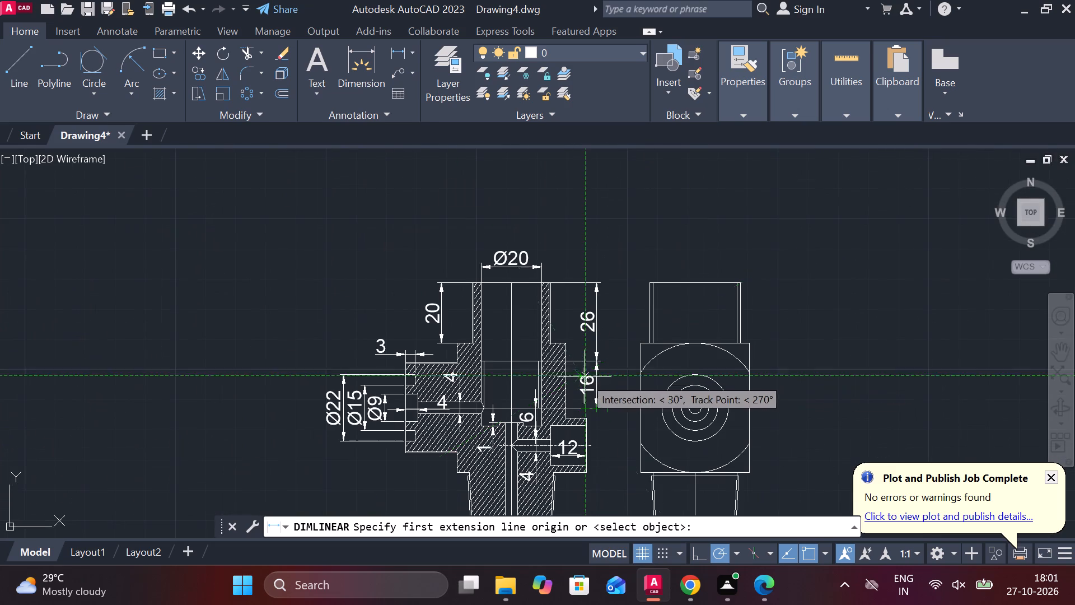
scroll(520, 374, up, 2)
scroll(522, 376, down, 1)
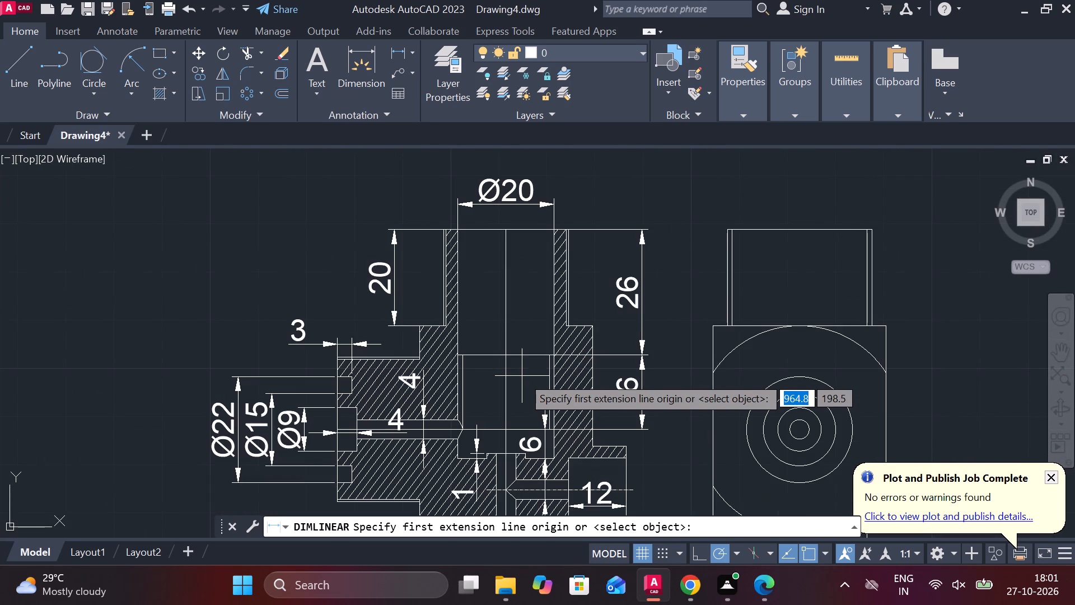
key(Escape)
Erase the main bore's vertical axis line and redraw it from the top edge's midpoint to the raised bore floor's midpoint.
click(506, 277)
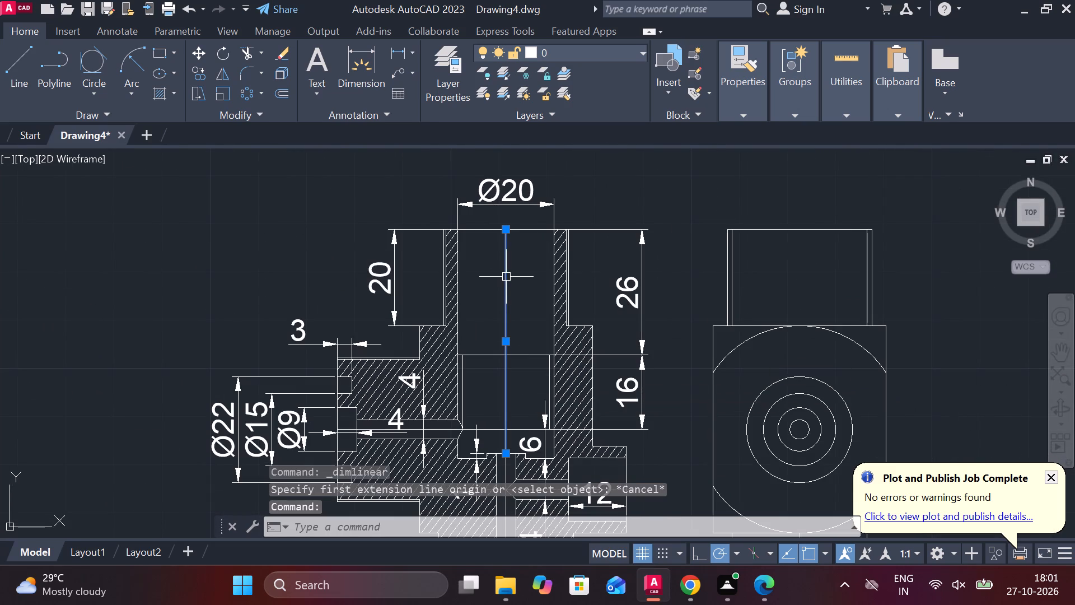
text(E)
key(space)
key(l)
key(Return)
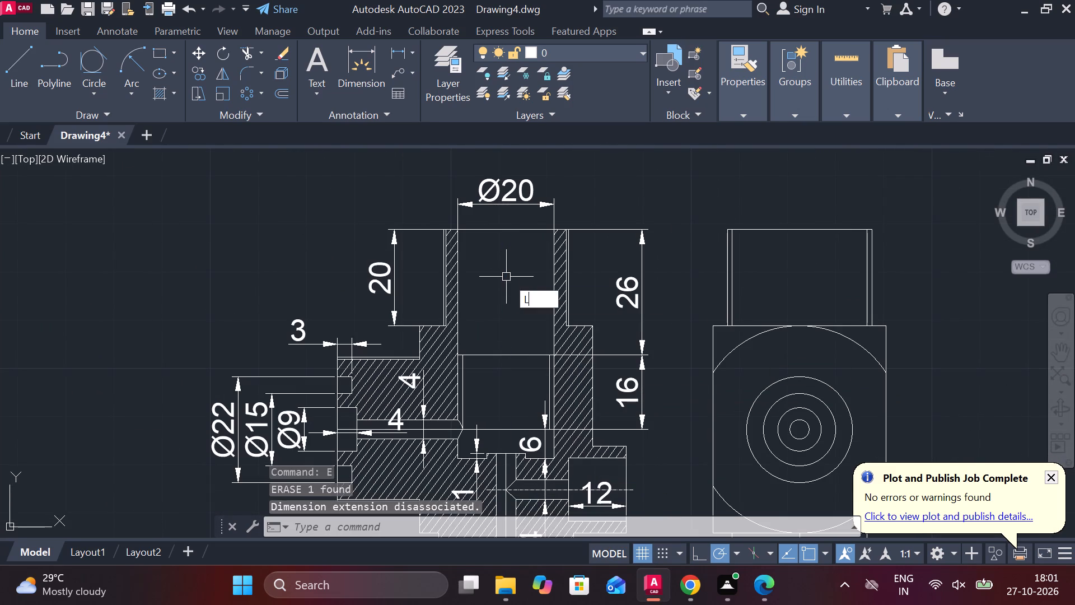
click(500, 230)
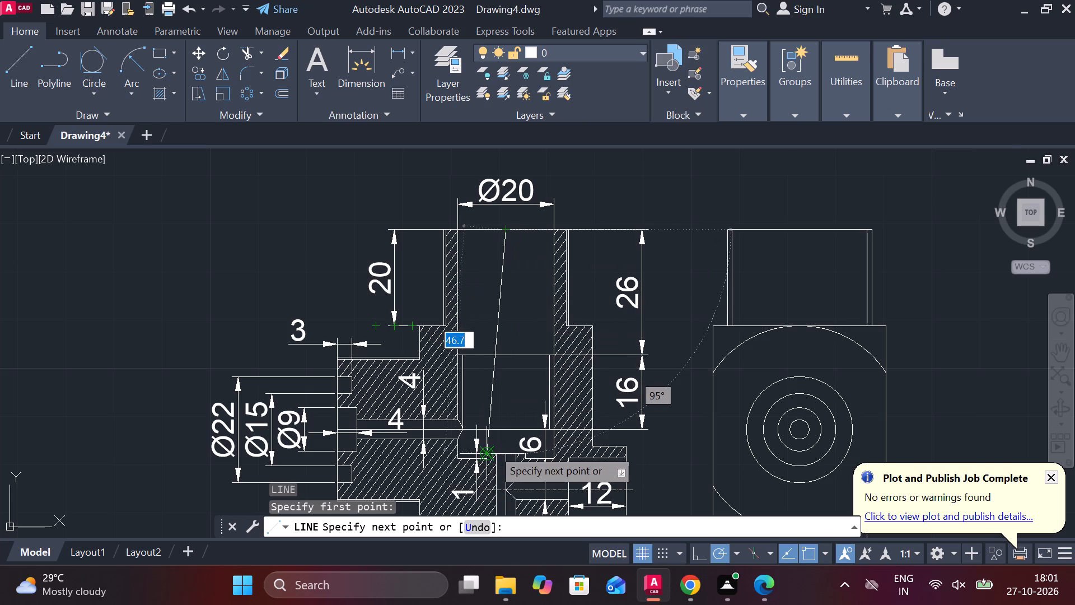
scroll(501, 431, up, 2)
middle_drag(504, 472, 504, 399)
click(508, 413)
scroll(509, 408, down, 2)
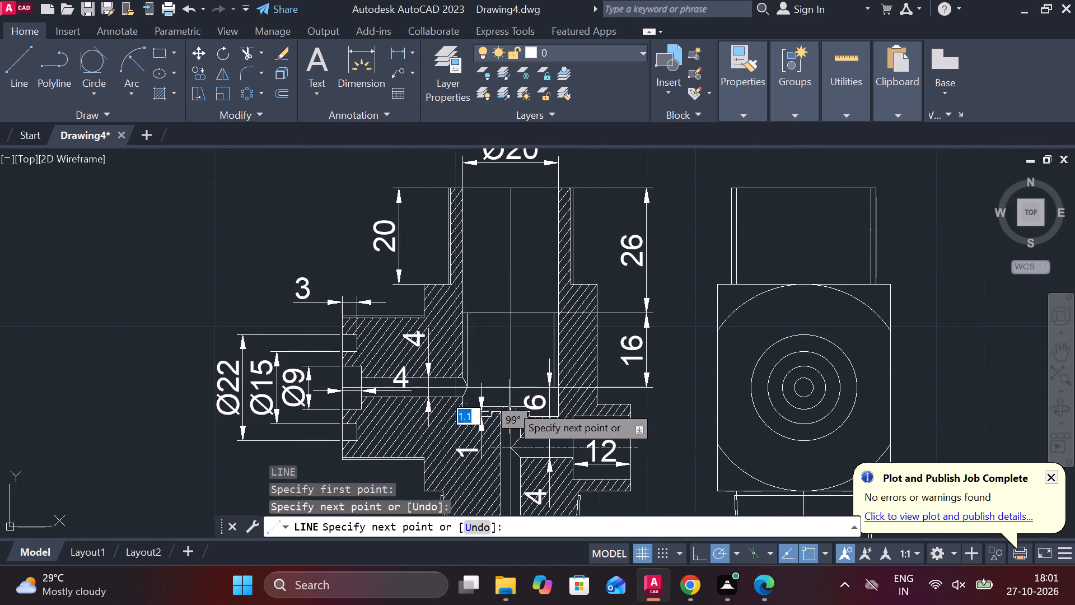
key(Escape)
Join the main bore's axis line and the lower narrow bore's axis line into a single line.
click(511, 245)
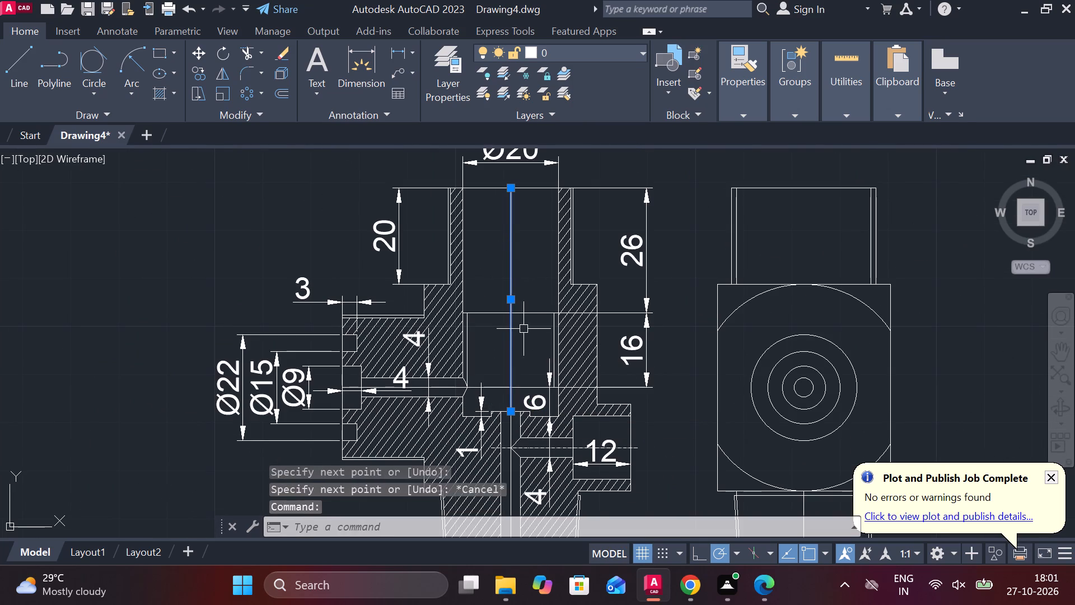
scroll(524, 329, down, 1)
scroll(520, 446, up, 2)
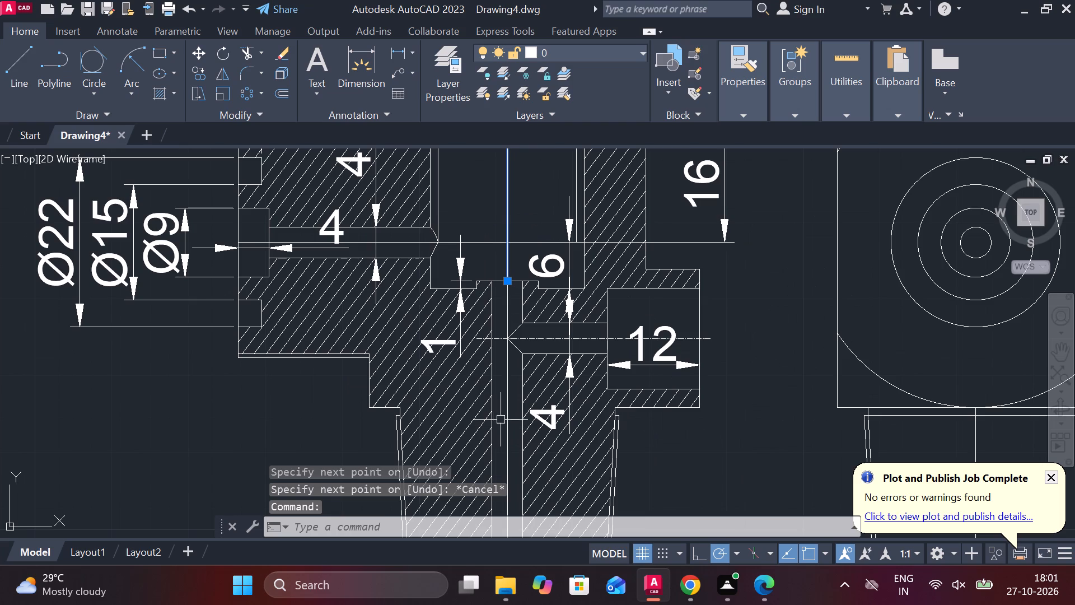
click(506, 410)
key(Escape)
click(506, 429)
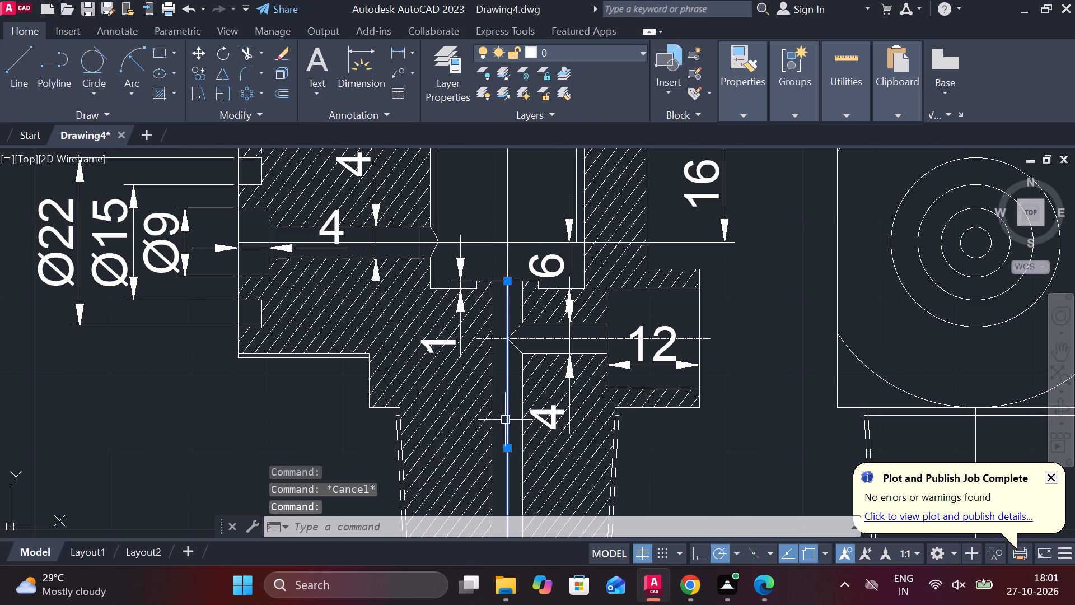
click(507, 405)
key(Escape)
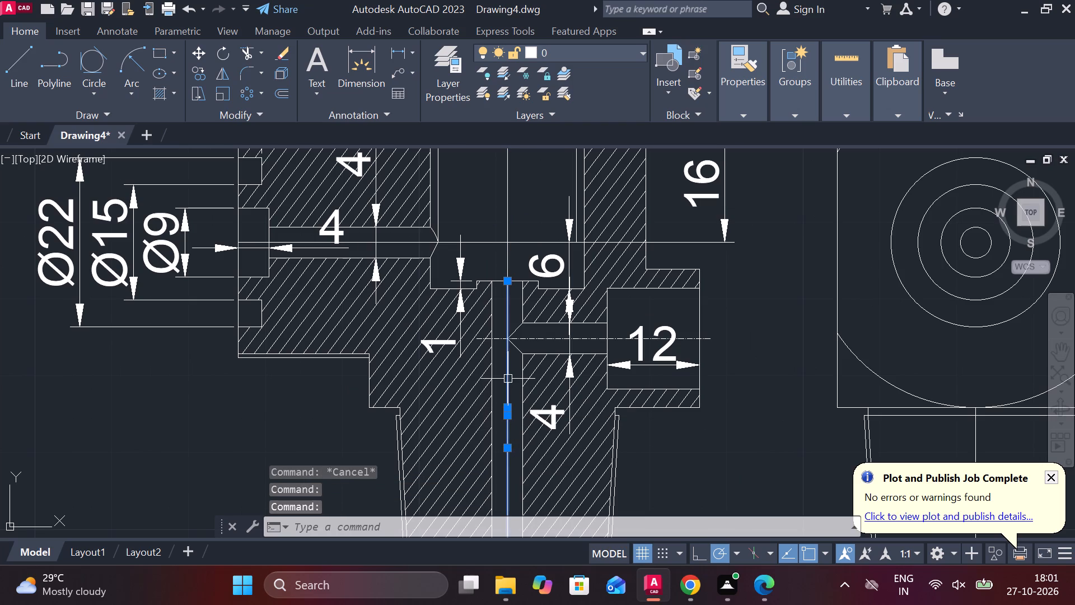
click(508, 378)
key(Escape)
middle_drag(507, 420, 507, 341)
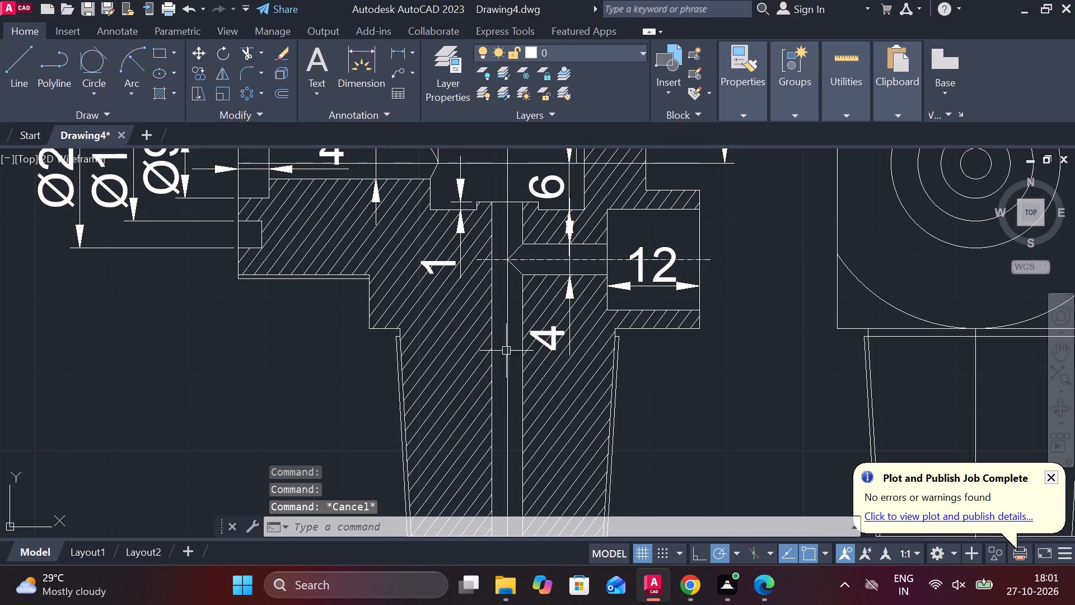
click(507, 424)
scroll(510, 410, down, 1)
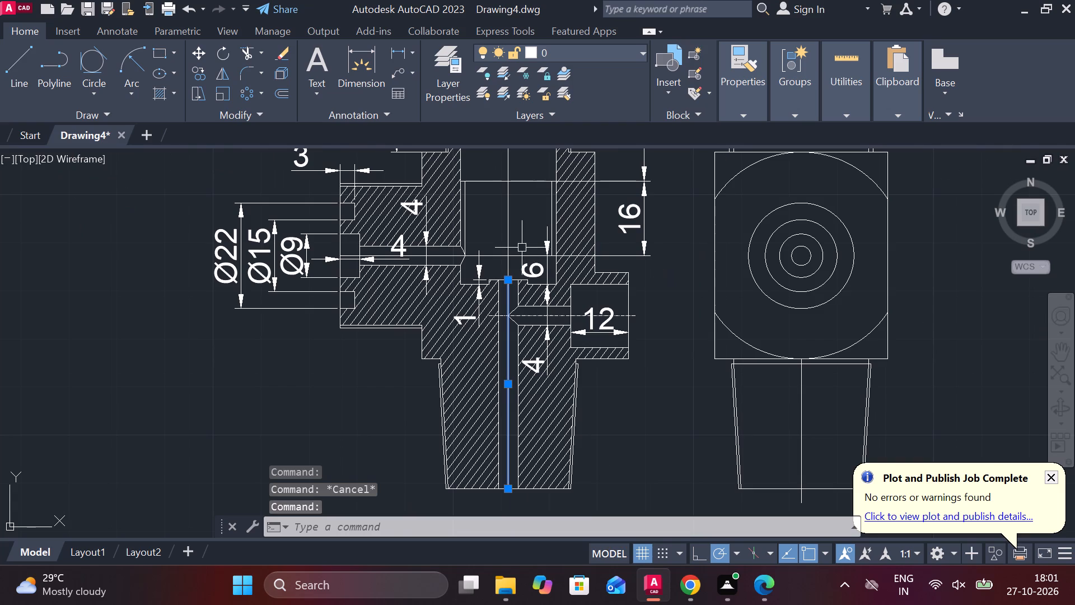
click(509, 230)
key(j)
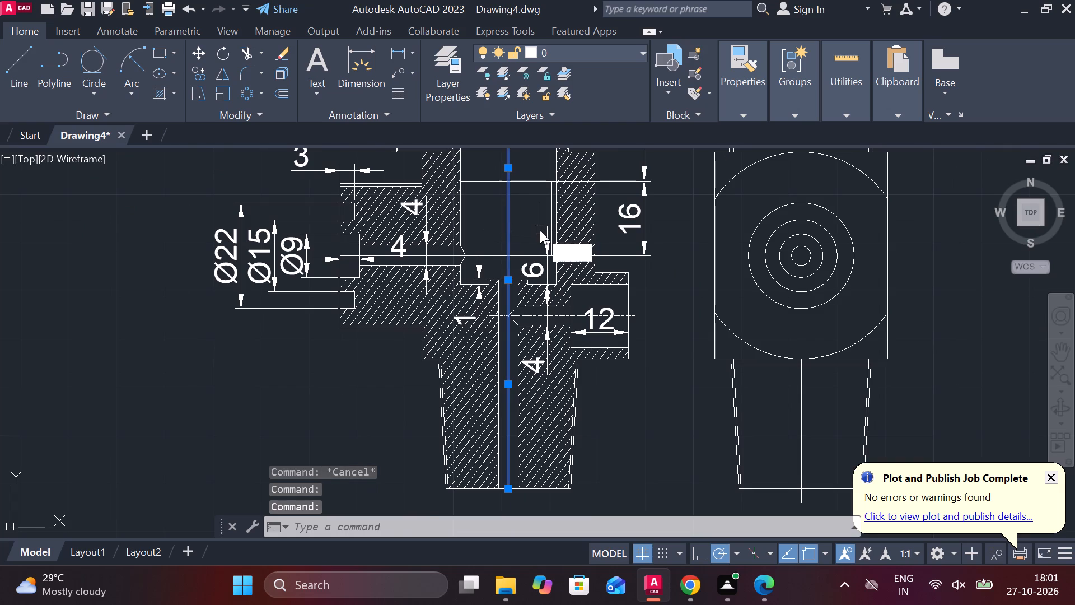
key(Return)
Set the linetype of the joined vertical axis line to CENTER2.
click(515, 218)
click(508, 213)
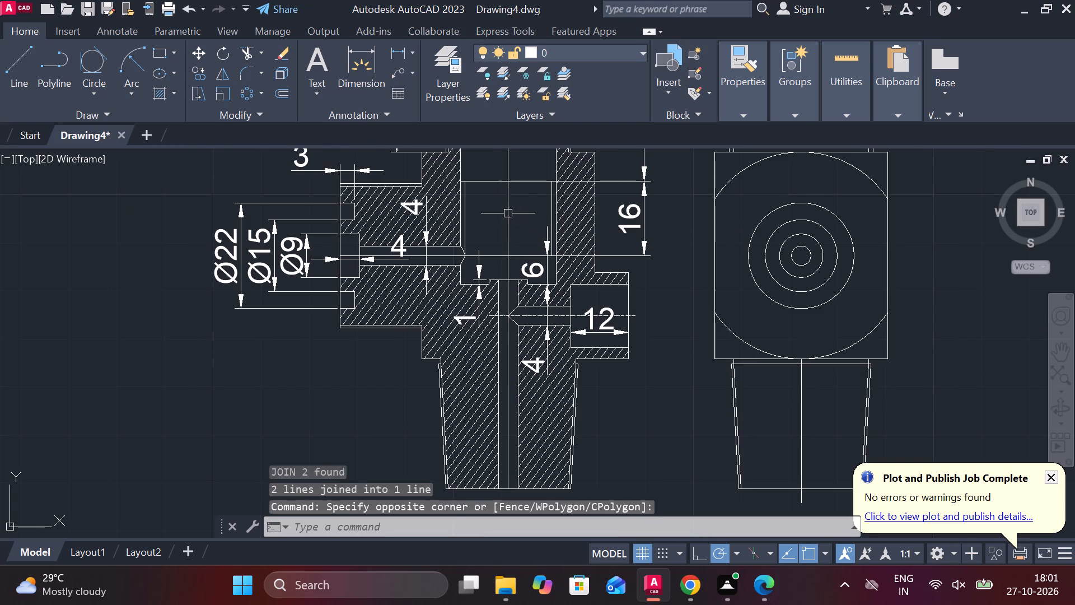
click(507, 212)
click(744, 109)
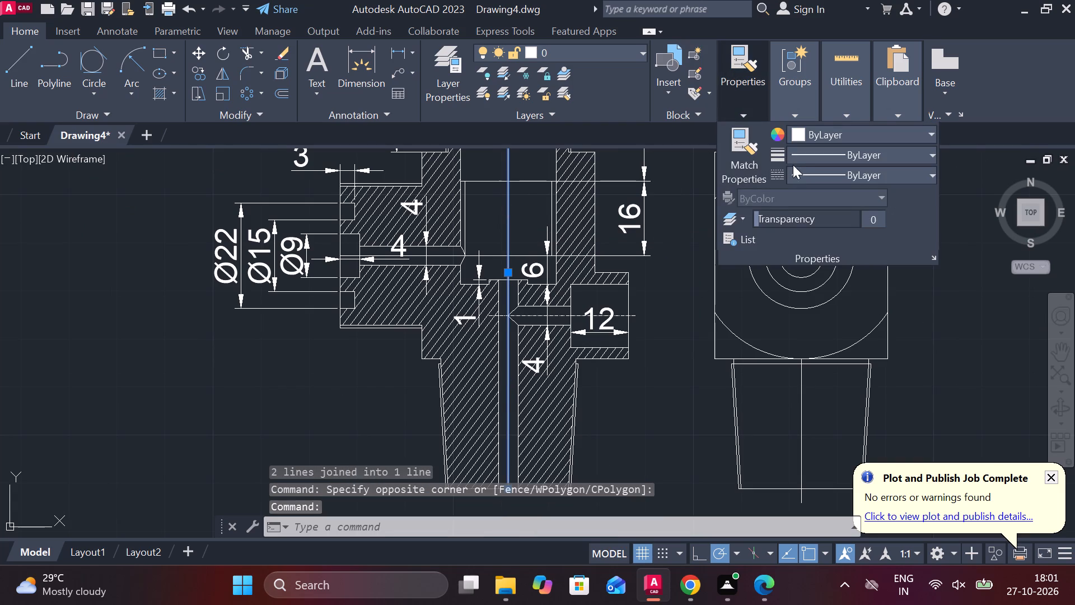
click(794, 166)
click(815, 235)
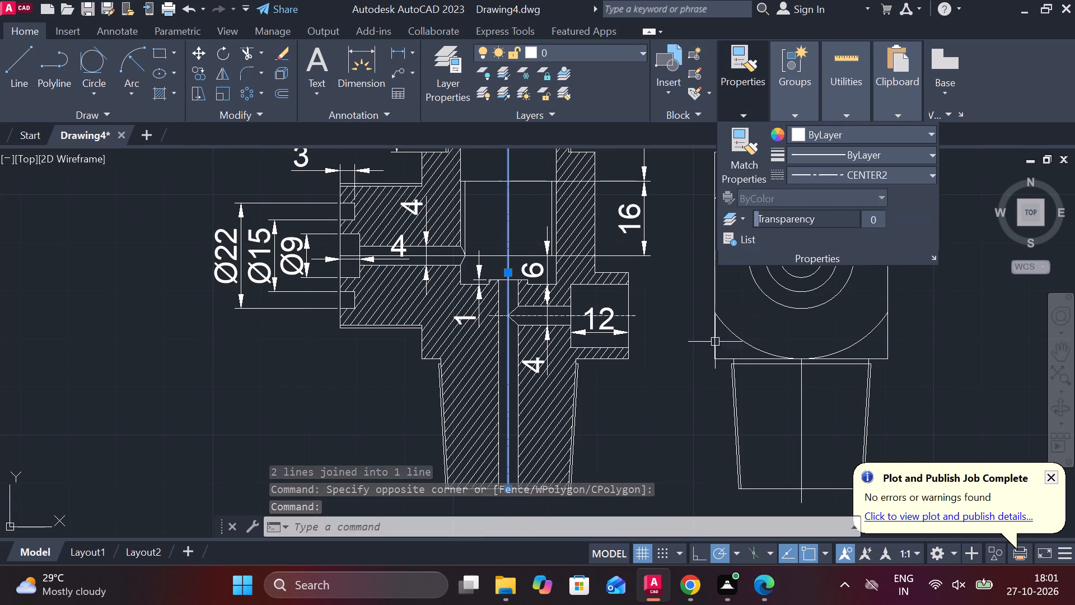
key(Escape)
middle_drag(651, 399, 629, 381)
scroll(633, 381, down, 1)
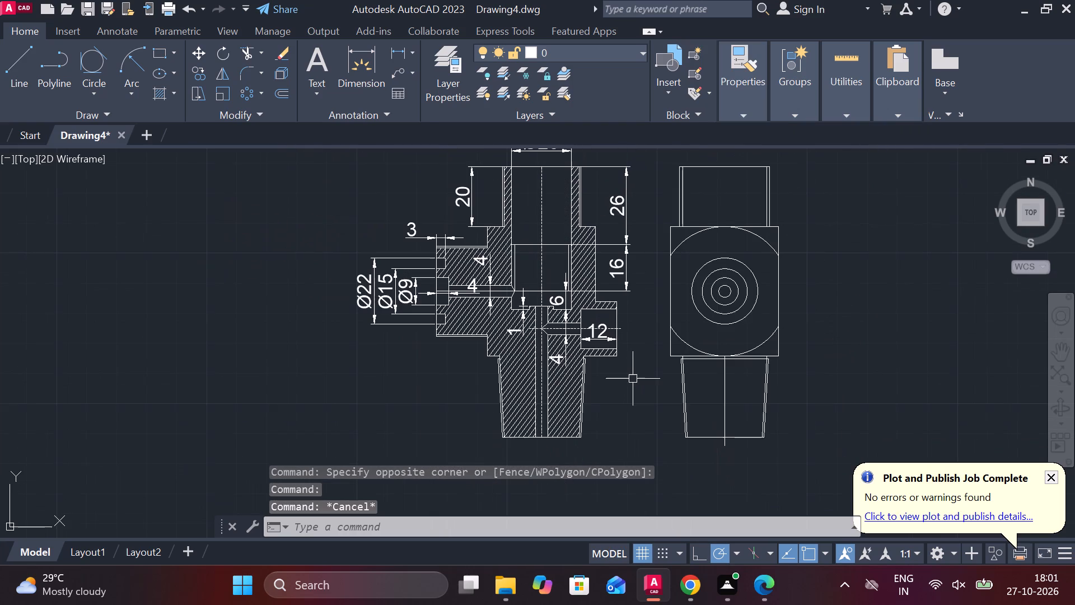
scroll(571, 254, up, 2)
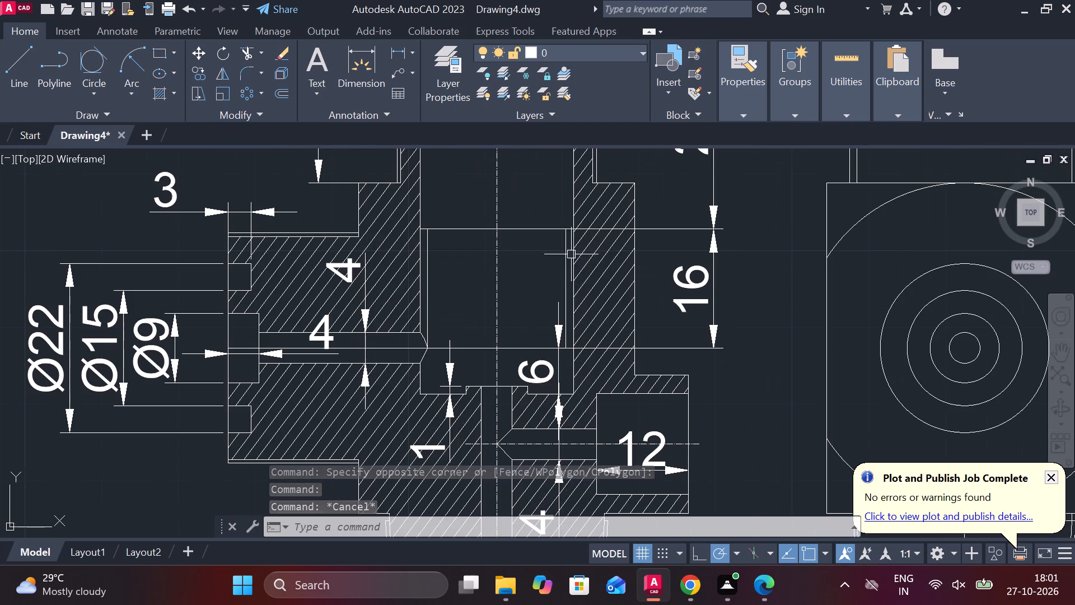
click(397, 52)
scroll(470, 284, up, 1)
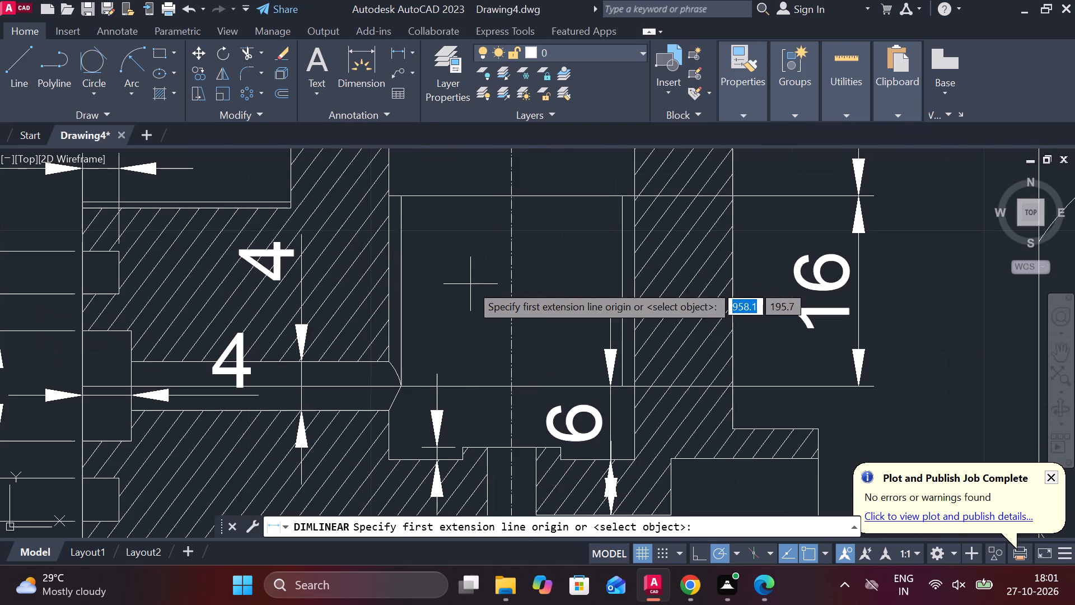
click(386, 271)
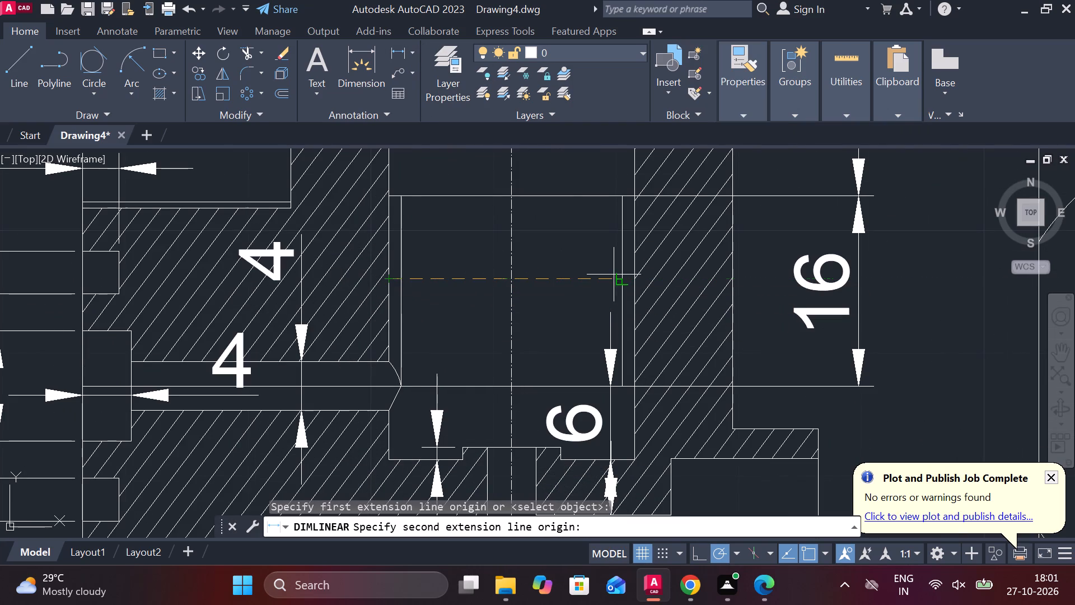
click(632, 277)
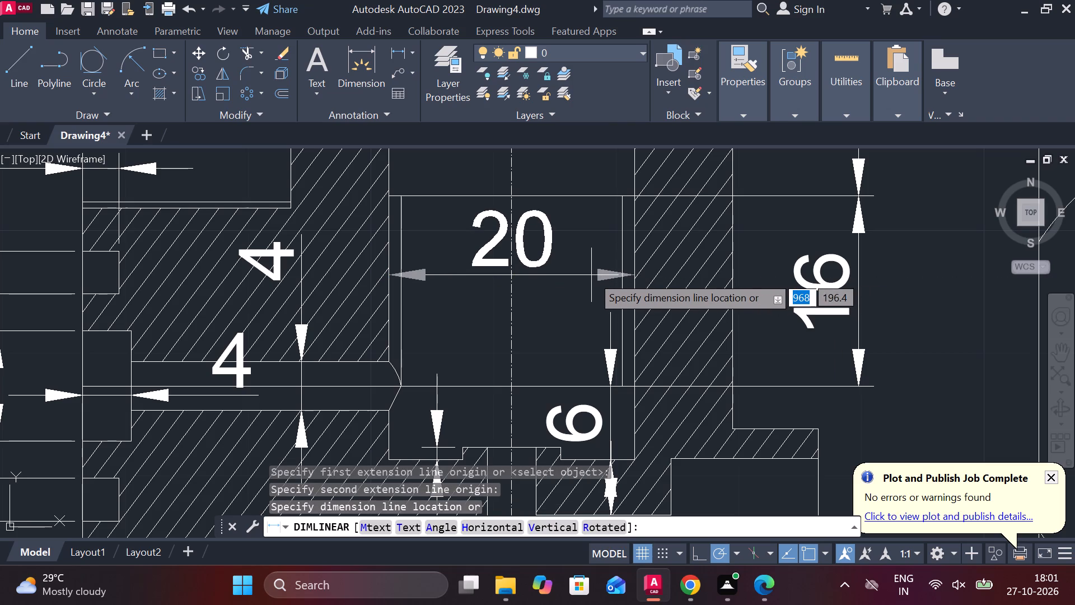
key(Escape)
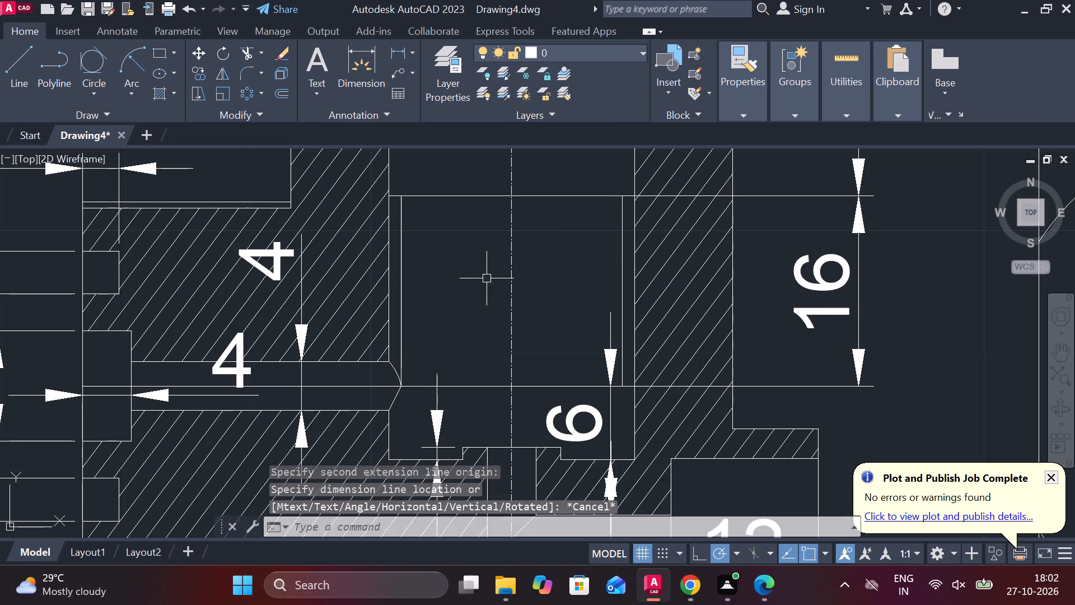
Add a horizontal linear dimension between the two inner vertical lines below the main bore's shoulder, placed inside the bore.
key(space)
click(404, 270)
click(620, 274)
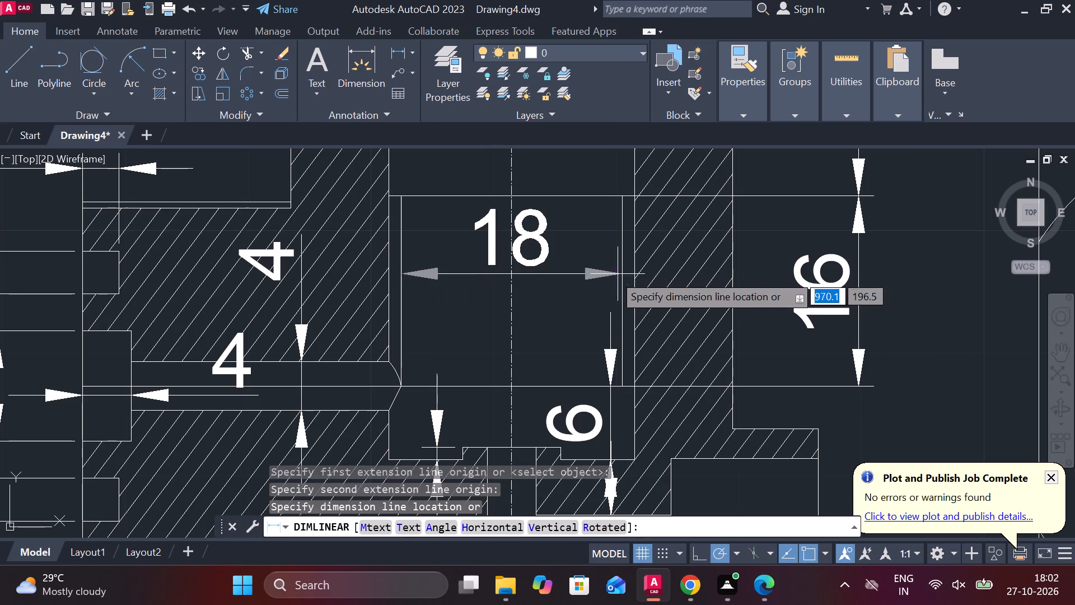
click(565, 285)
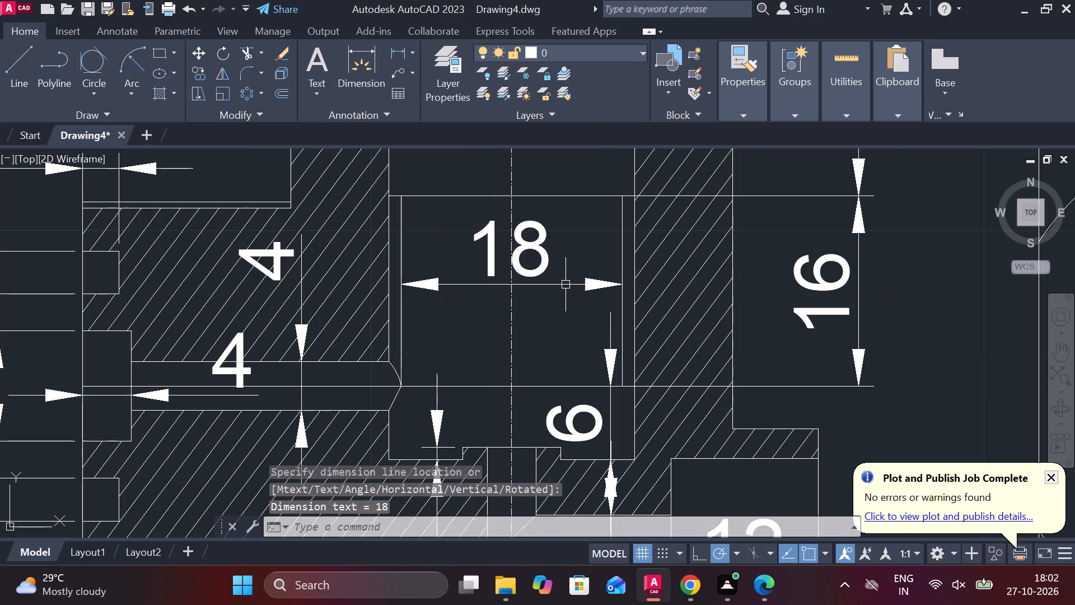
Add a horizontal linear dimension across the section view's body between its outer vertical edges, just below the upper shoulder.
scroll(574, 276, down, 3)
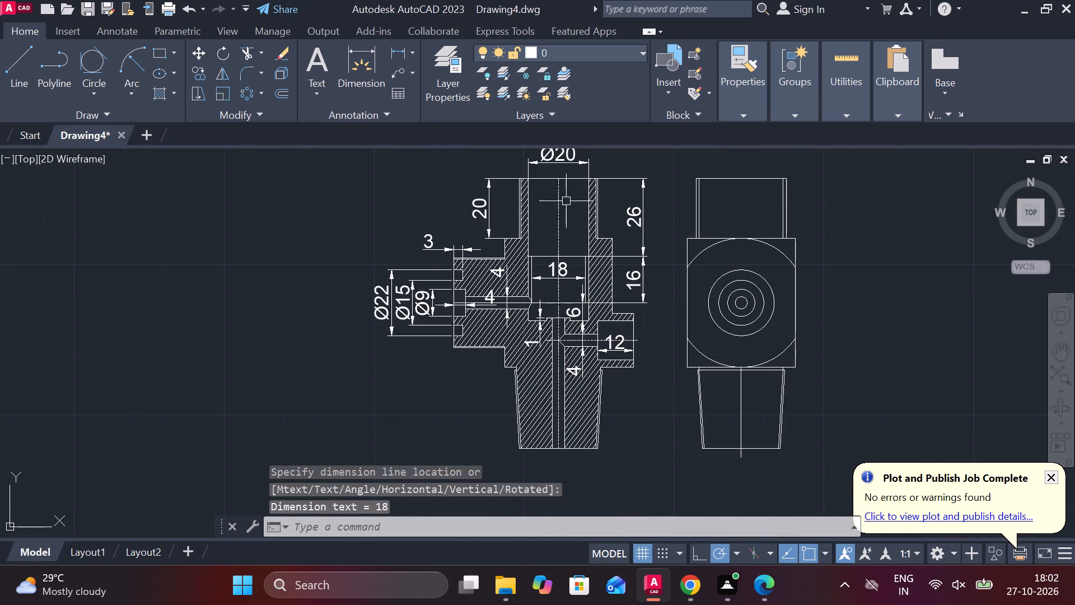
scroll(549, 224, up, 2)
key(space)
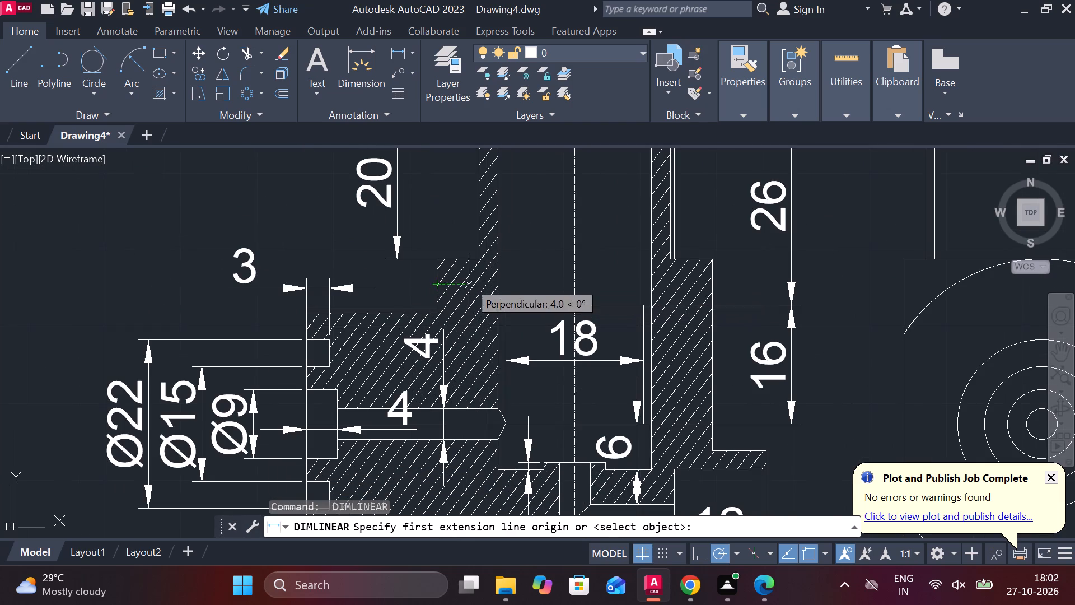
click(436, 281)
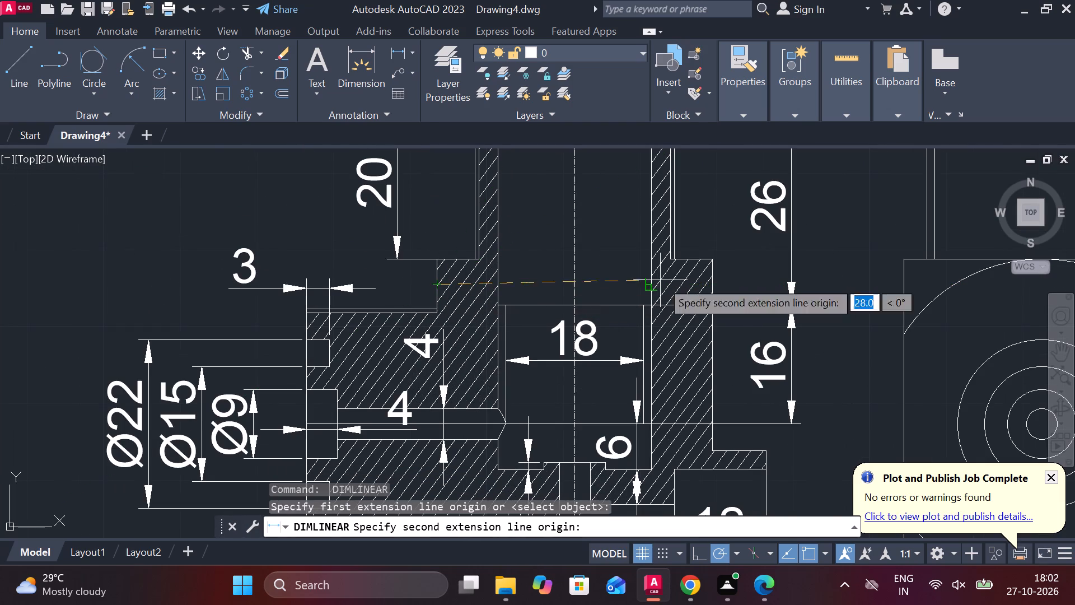
click(706, 281)
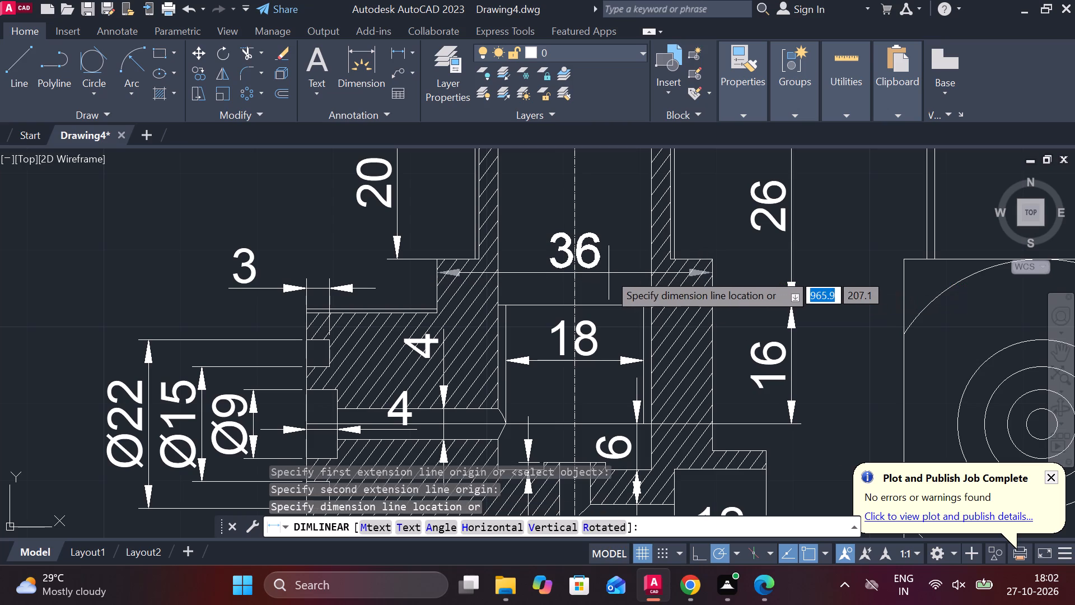
click(609, 273)
Add a horizontal linear dimension from the lower bore's axis at the bottom edge to the outer face of the 12 mm deep side boss.
scroll(595, 266, down, 1)
middle_drag(629, 320, 600, 166)
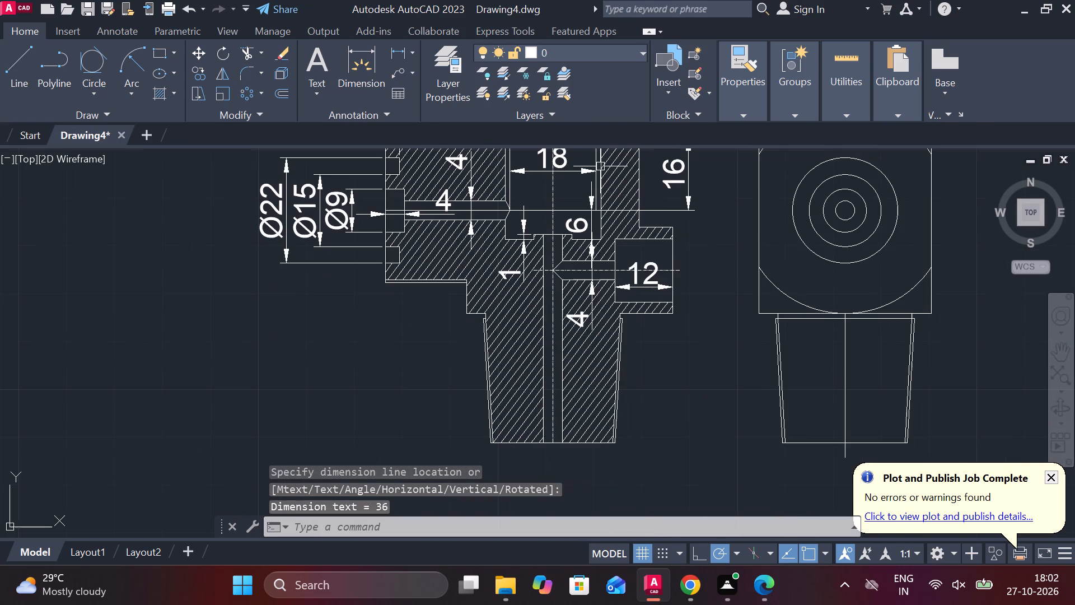
middle_drag(600, 339, 572, 280)
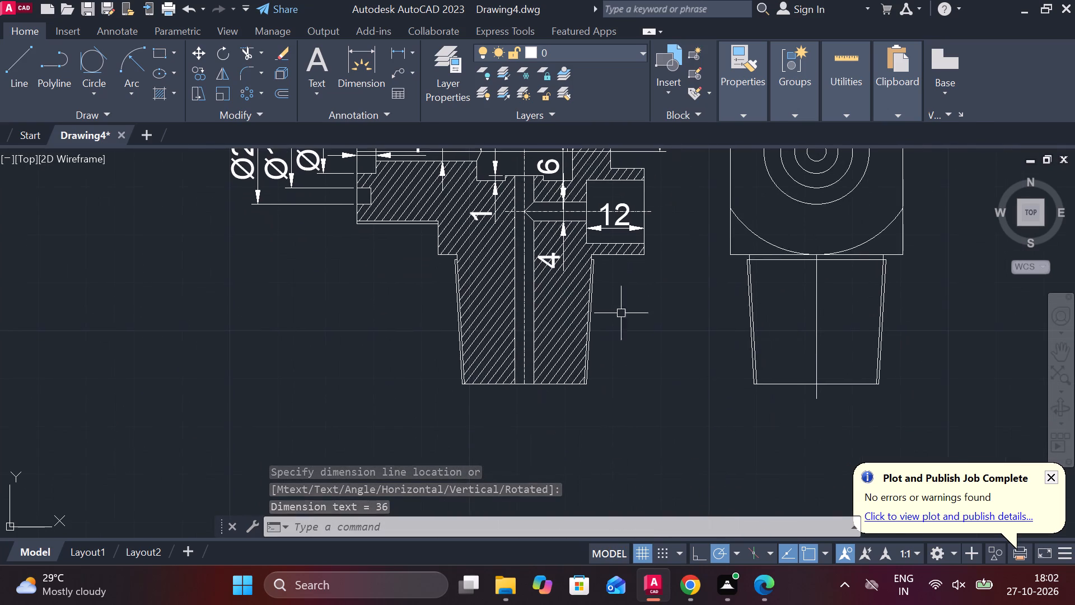
scroll(539, 337, up, 1)
scroll(511, 404, down, 1)
key(space)
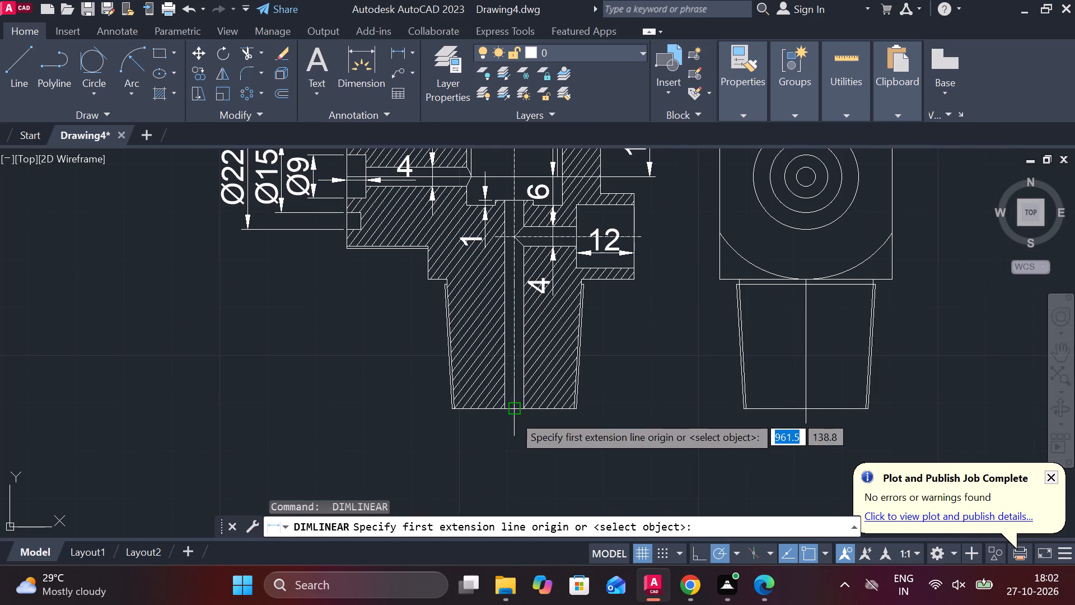
double_click(513, 415)
click(634, 234)
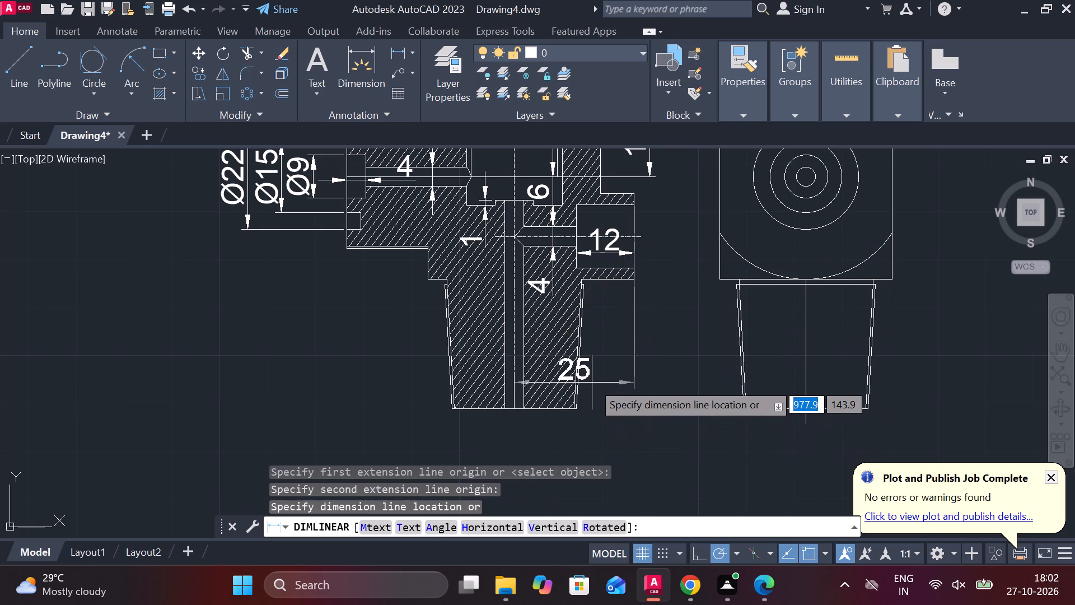
click(607, 353)
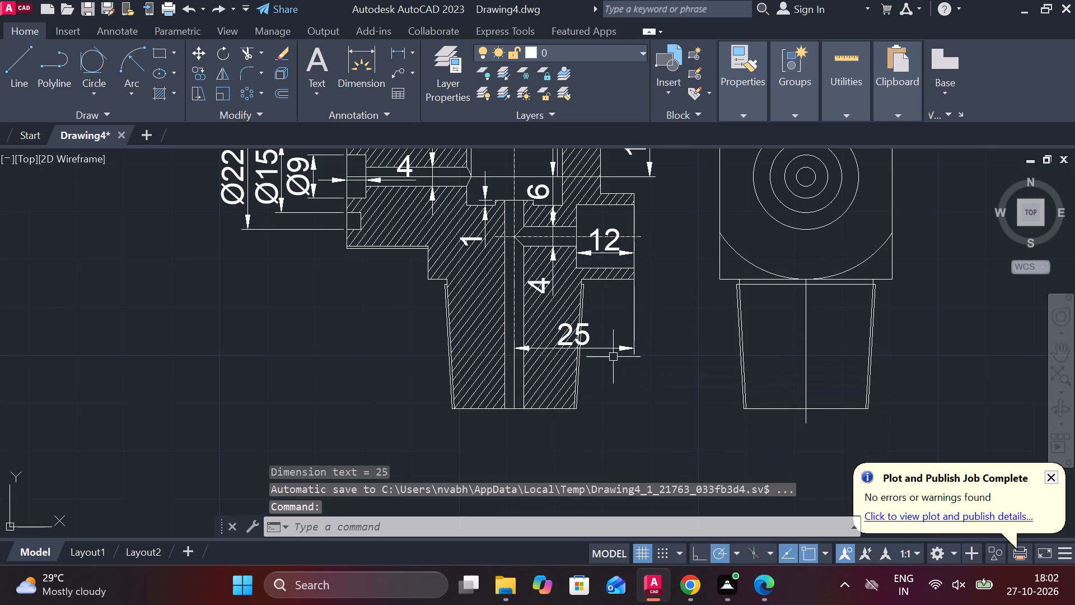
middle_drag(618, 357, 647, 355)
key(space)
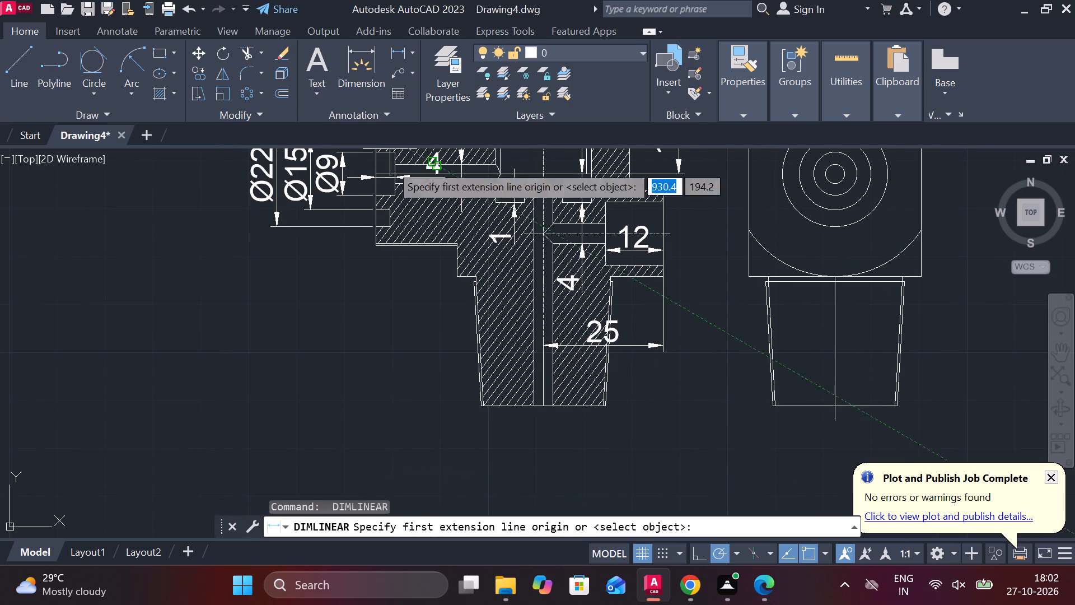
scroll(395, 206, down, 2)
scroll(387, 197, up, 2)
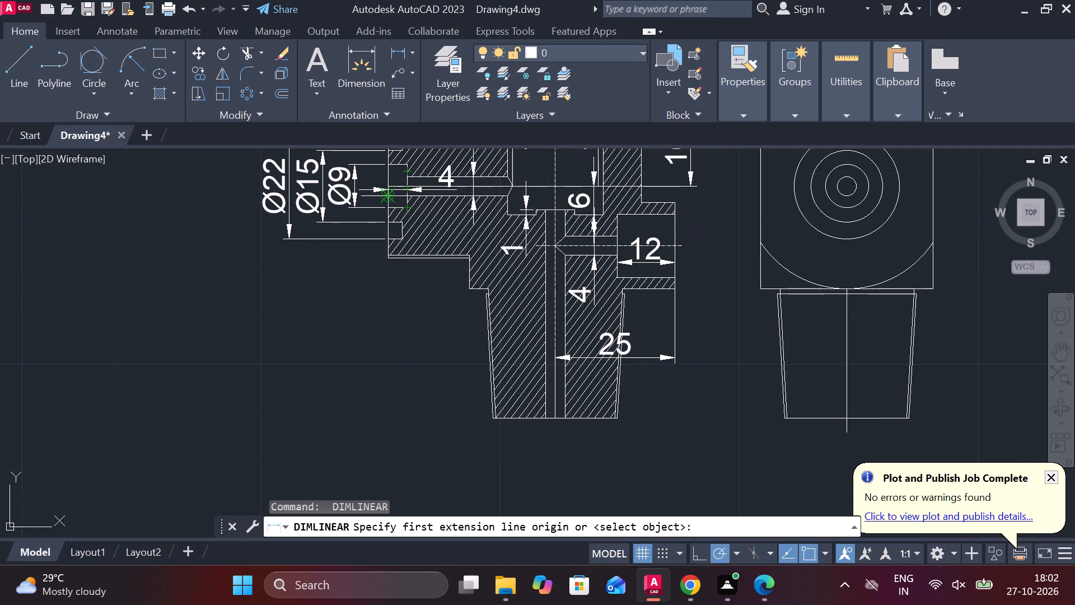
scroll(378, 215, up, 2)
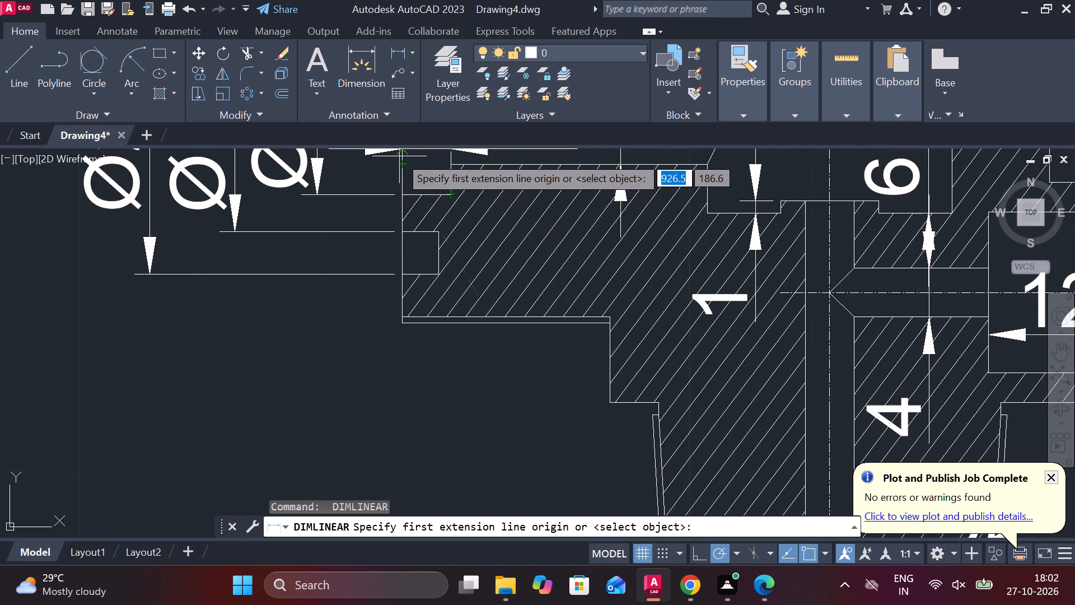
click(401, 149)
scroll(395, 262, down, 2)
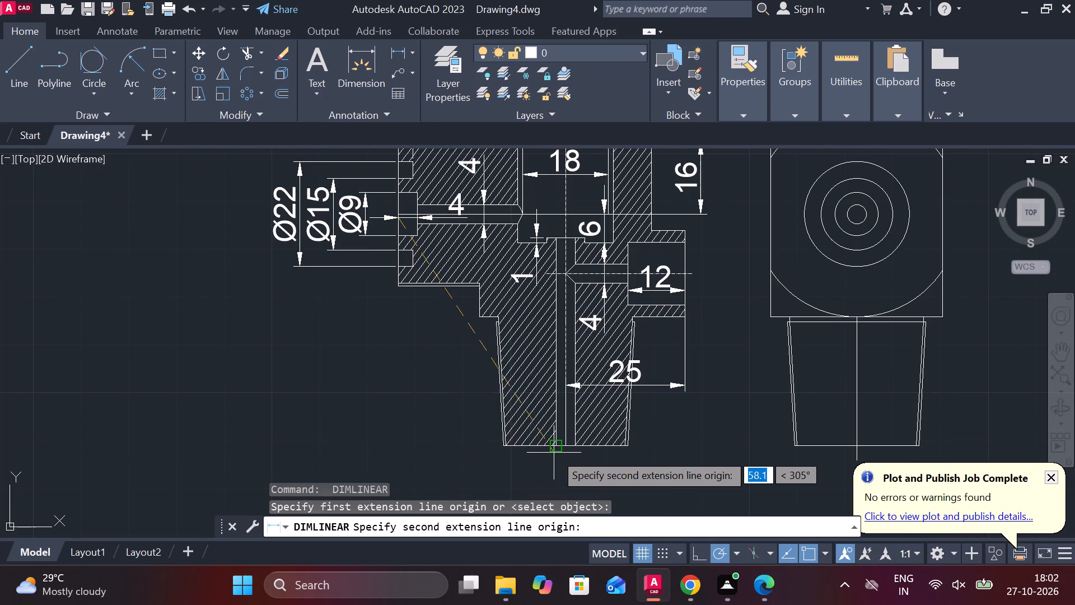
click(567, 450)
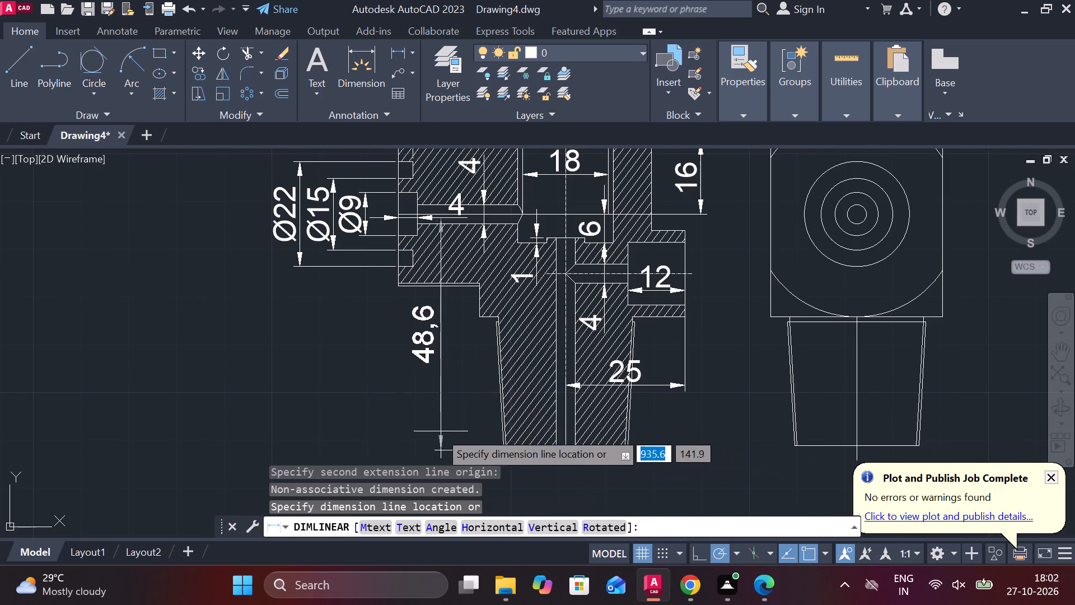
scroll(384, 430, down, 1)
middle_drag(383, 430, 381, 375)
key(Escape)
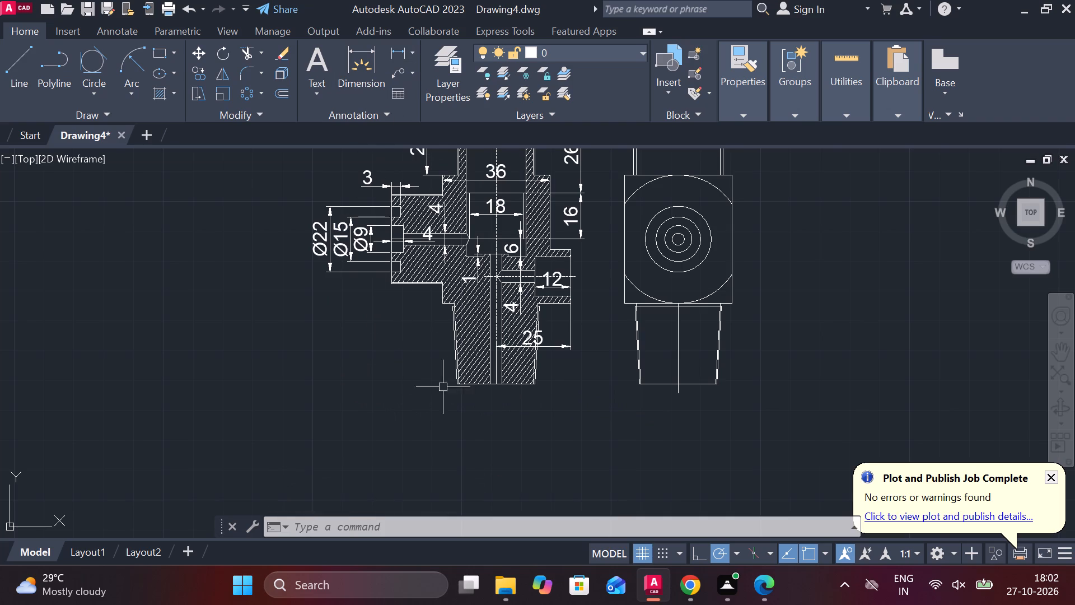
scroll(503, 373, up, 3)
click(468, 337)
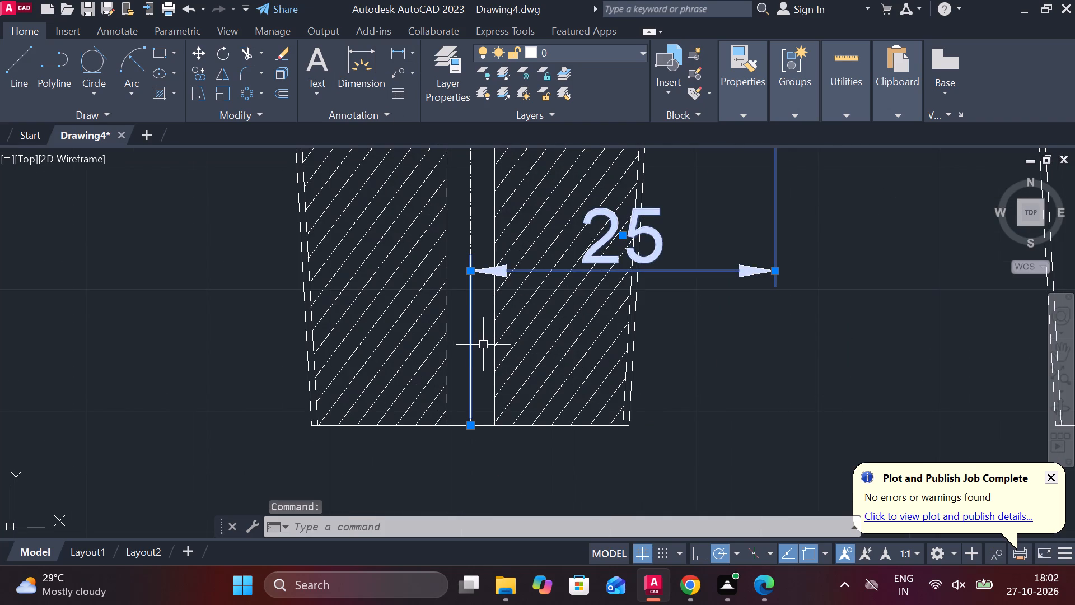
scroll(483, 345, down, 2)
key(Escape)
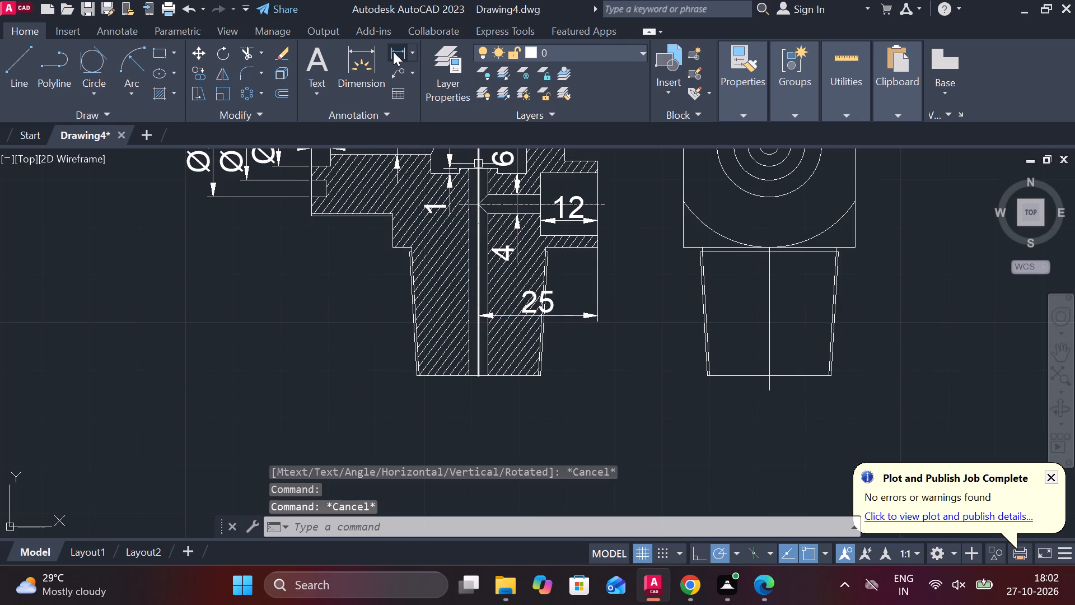
Add a horizontal linear dimension from the lower bore's axis to the outer face of the Ø22 side boss, placed below the boss.
click(393, 52)
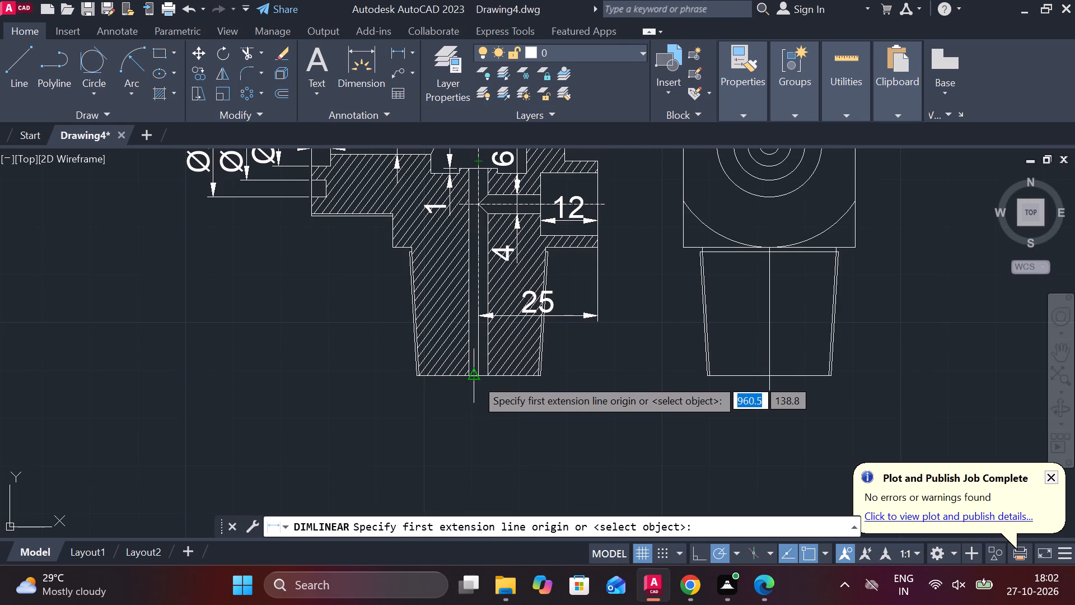
click(481, 378)
middle_drag(366, 342, 438, 399)
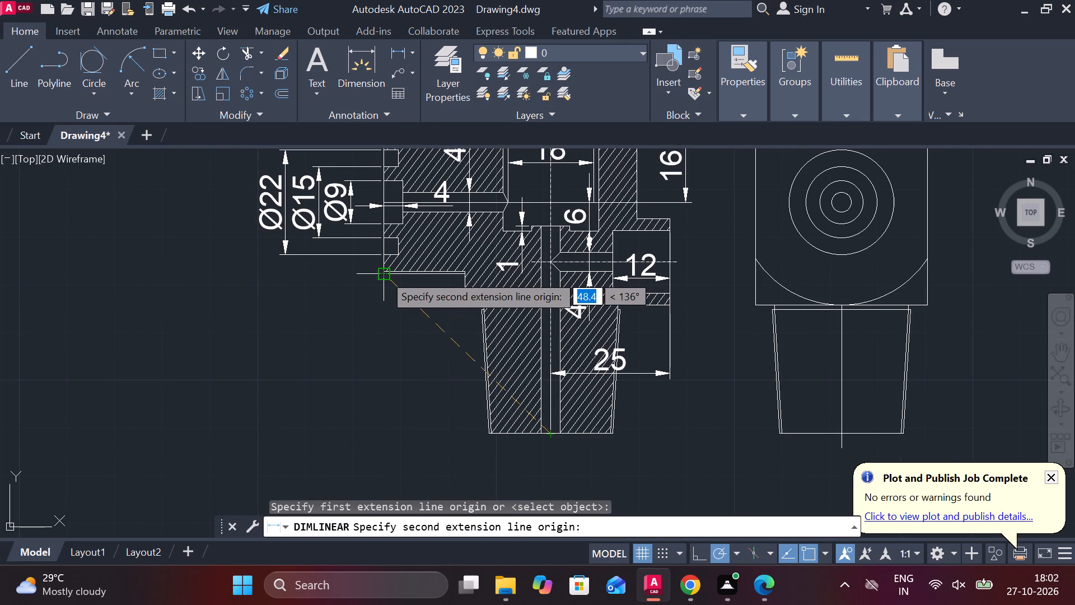
click(384, 274)
middle_drag(388, 387, 388, 324)
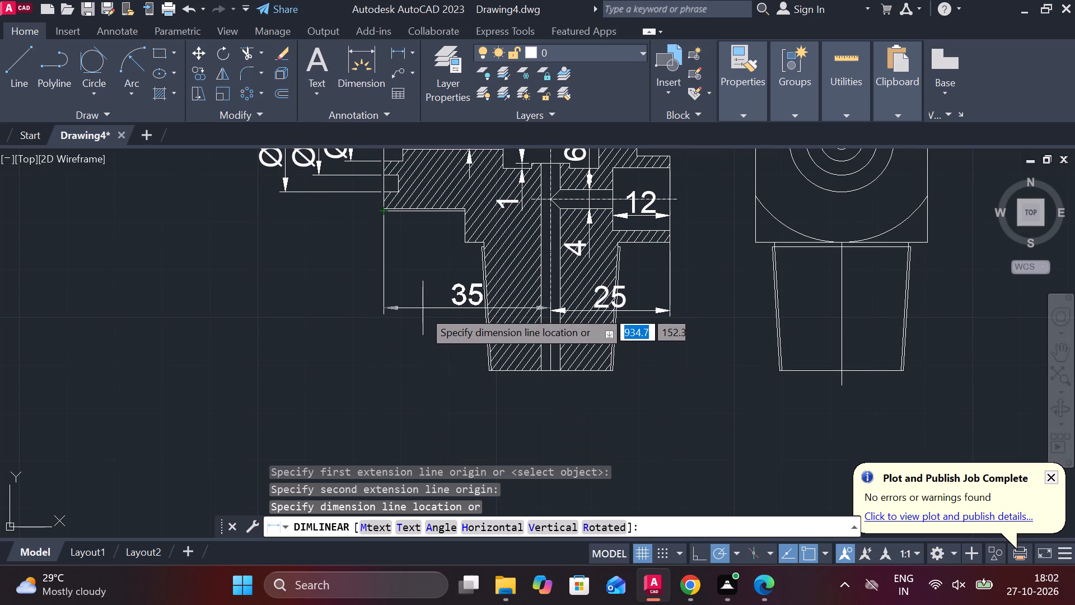
click(410, 338)
Add a vertical linear dimension from the section's top edge to the upper cross bore's axis, placed outside the Ø22 dimension.
scroll(469, 351, down, 1)
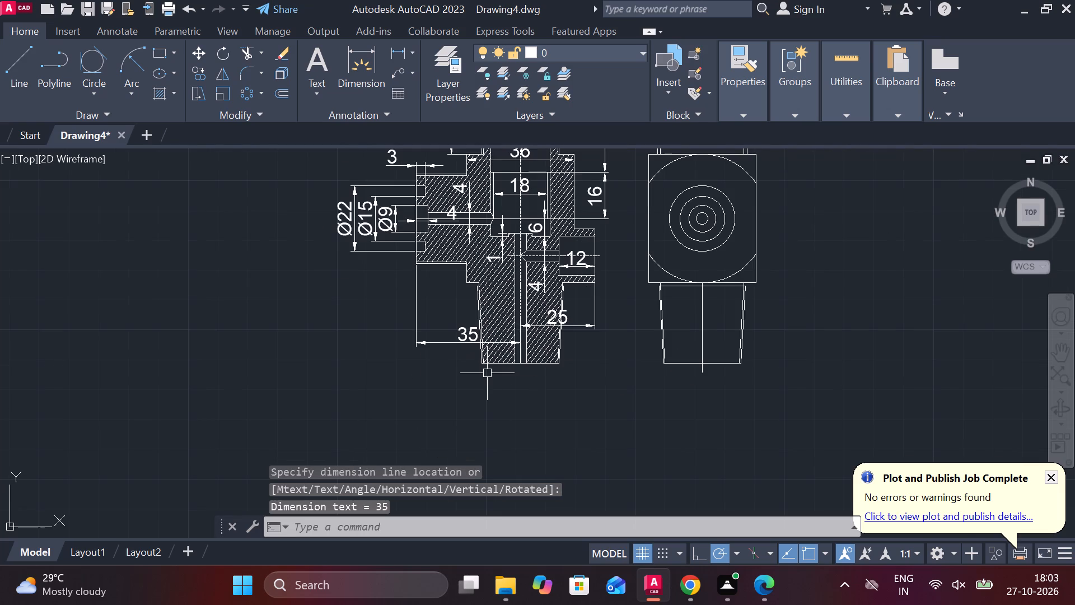
middle_drag(437, 339, 466, 425)
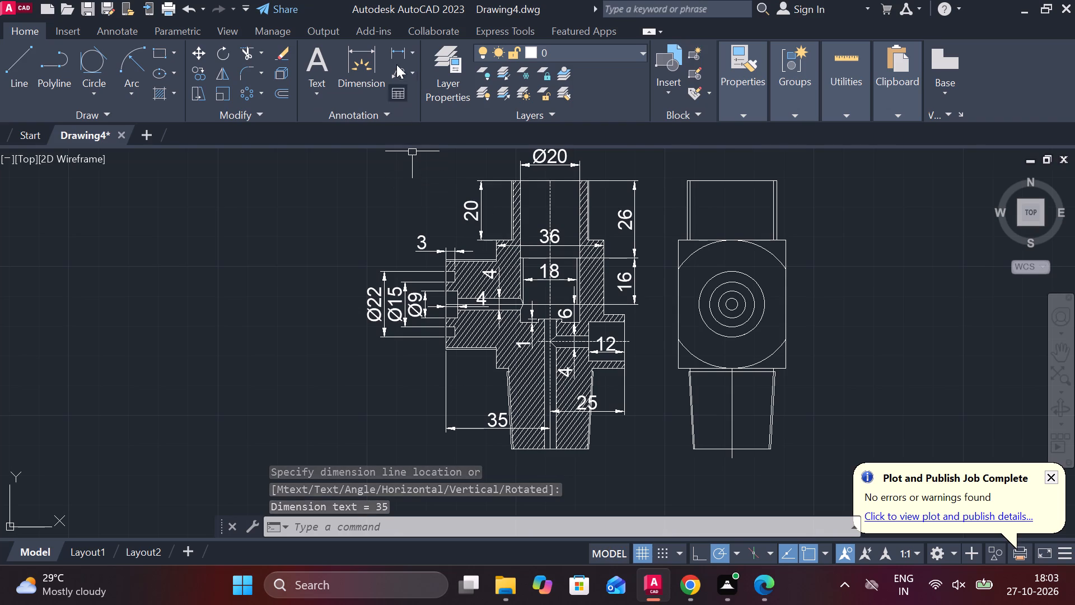
click(396, 57)
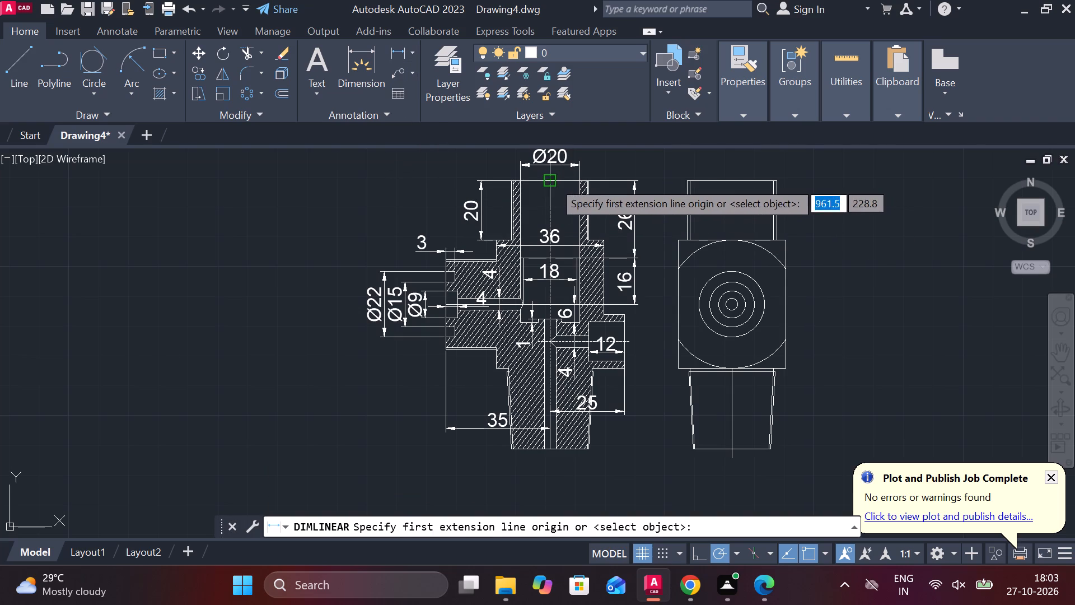
click(553, 181)
click(547, 302)
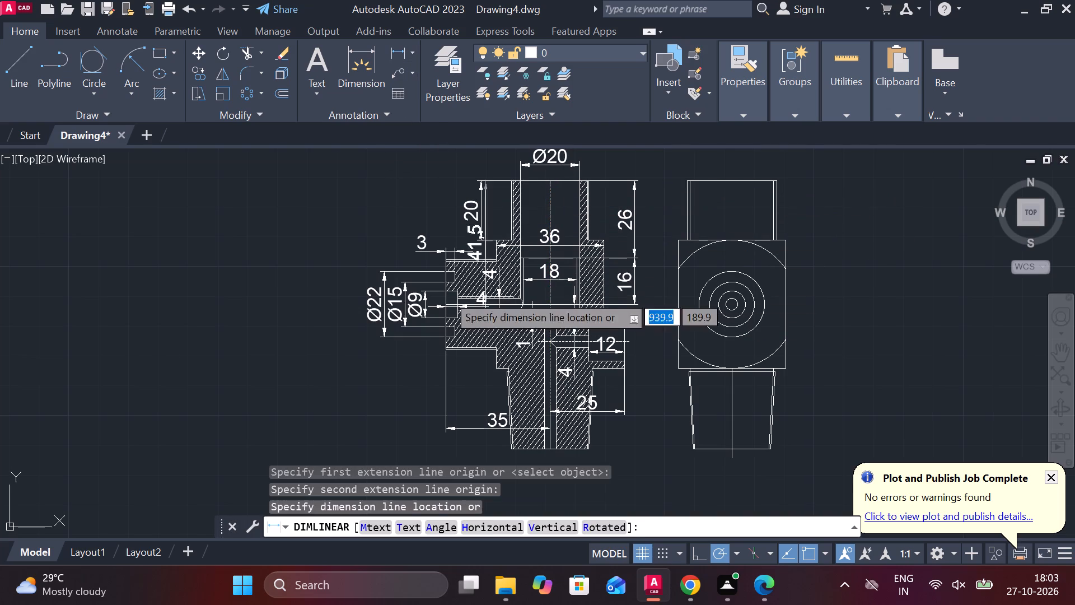
click(347, 334)
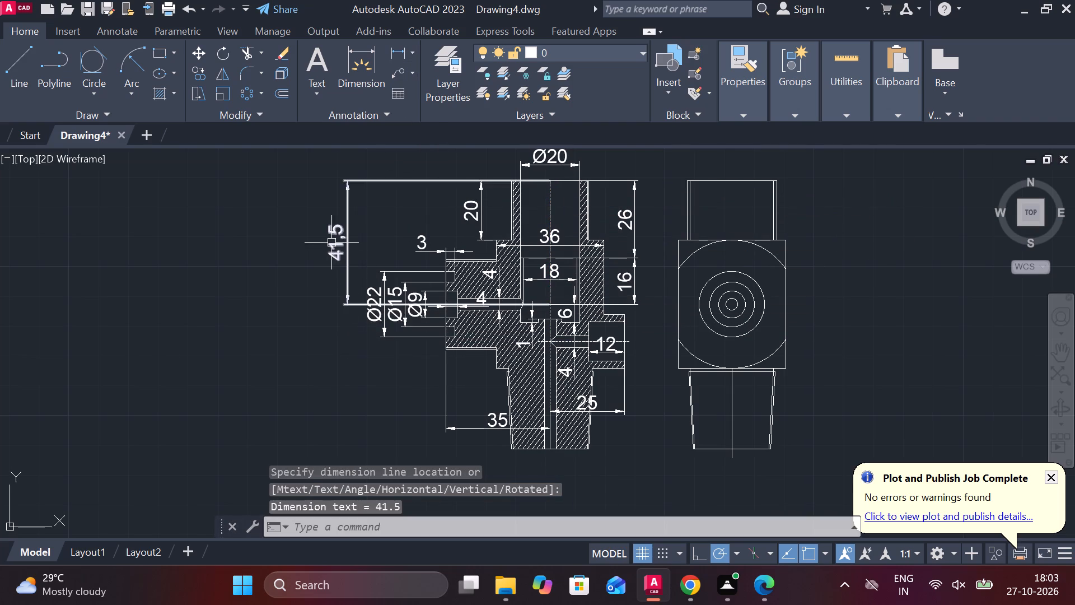
Override the text of the vertical dimension from the top edge to the cross bore's axis with 42.
double_click(331, 243)
key(Right)
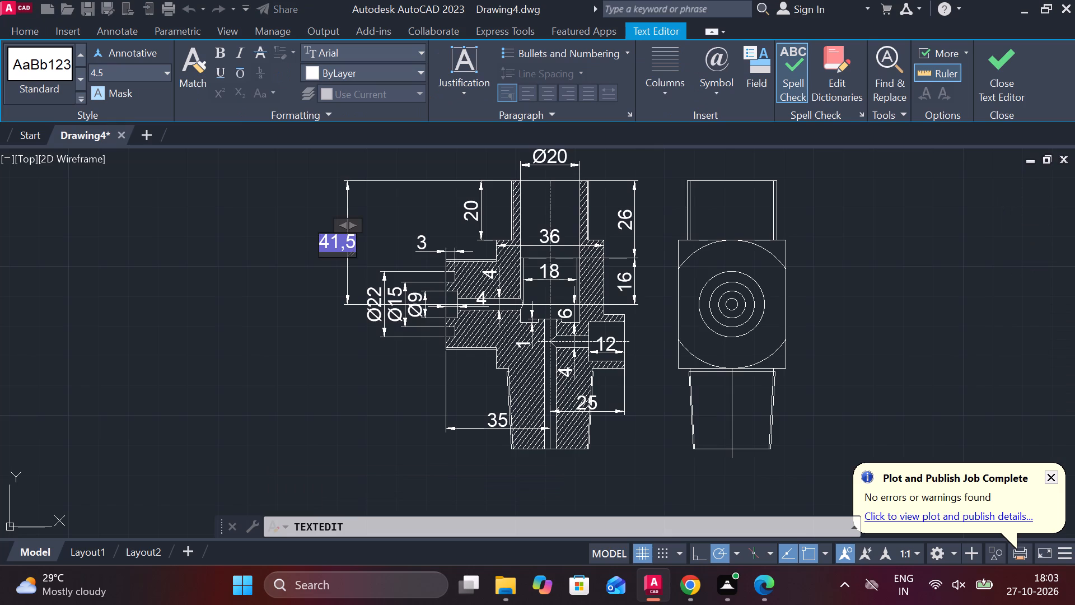
key(BackSpace)
text(42)
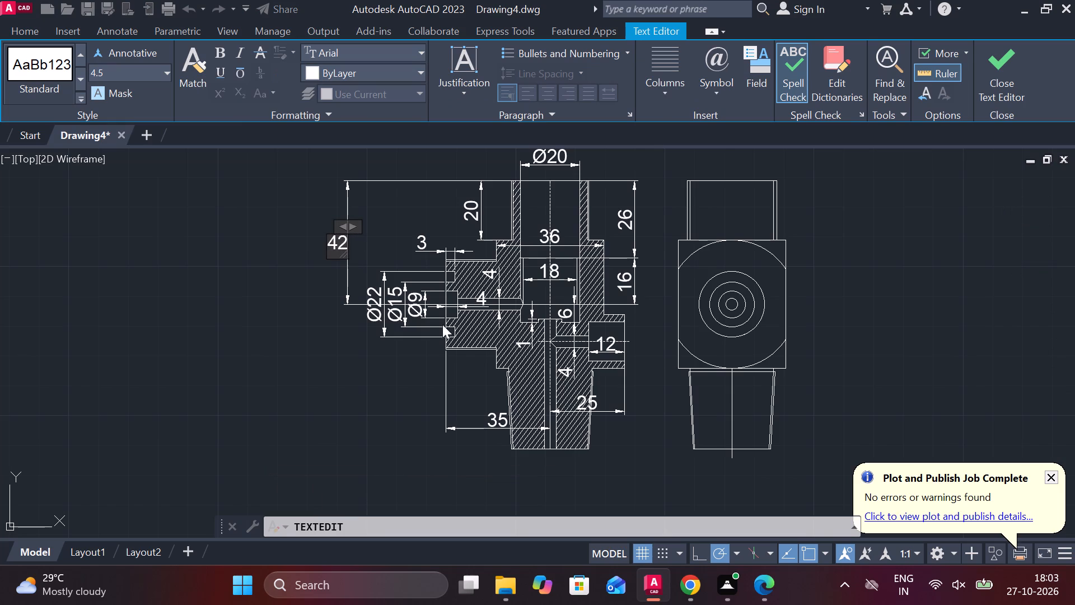
double_click(1006, 66)
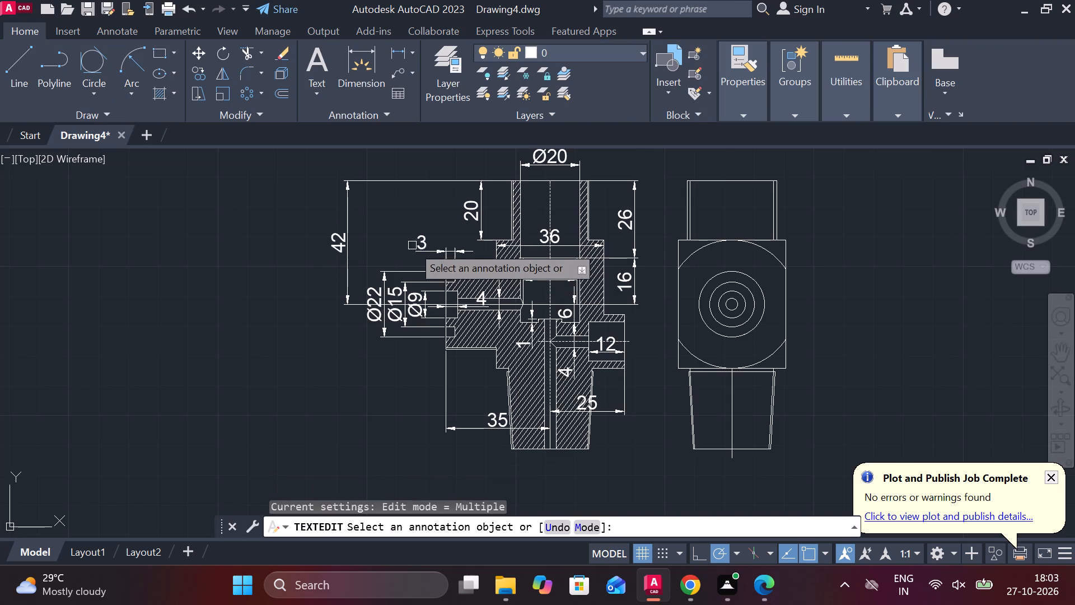
scroll(470, 257, down, 1)
middle_drag(472, 356, 377, 376)
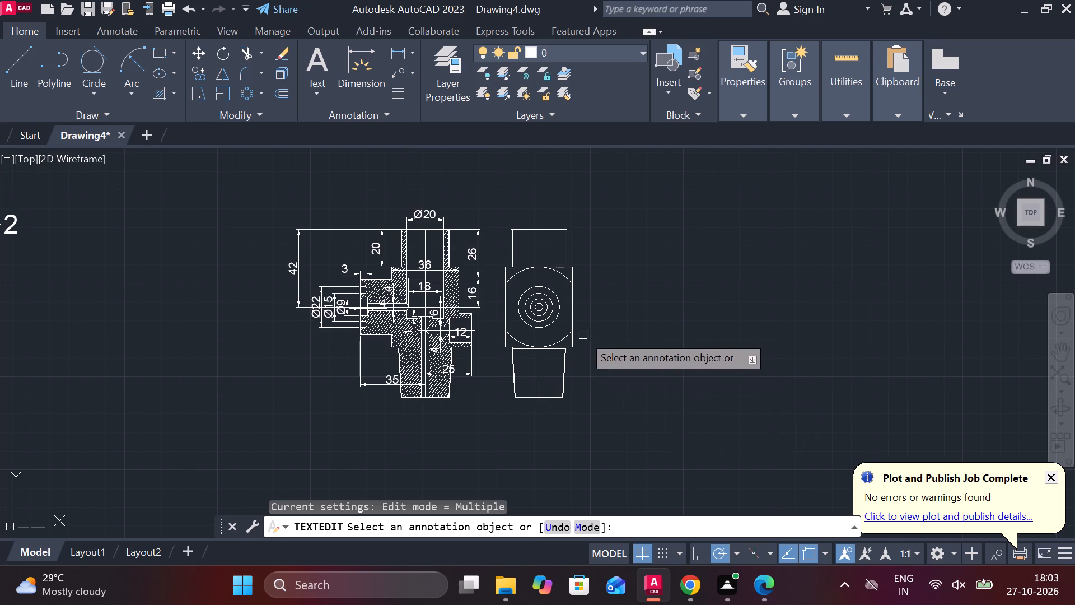
scroll(588, 311, up, 1)
key(Escape)
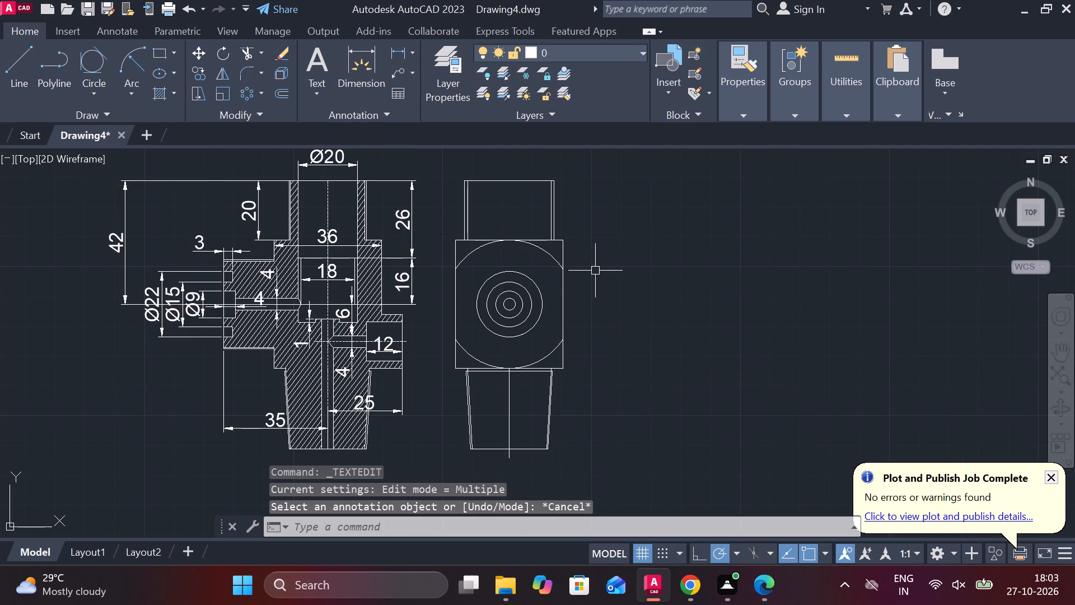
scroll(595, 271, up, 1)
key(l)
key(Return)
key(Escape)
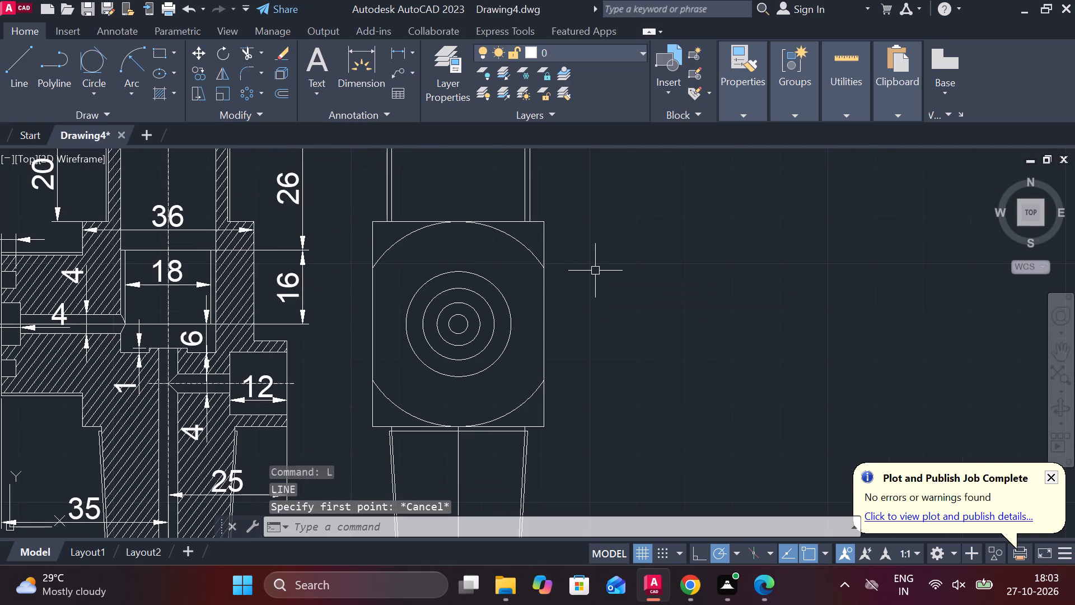
Add a horizontal linear dimension across the top edge of the side view's upper collar, placed above it.
click(392, 50)
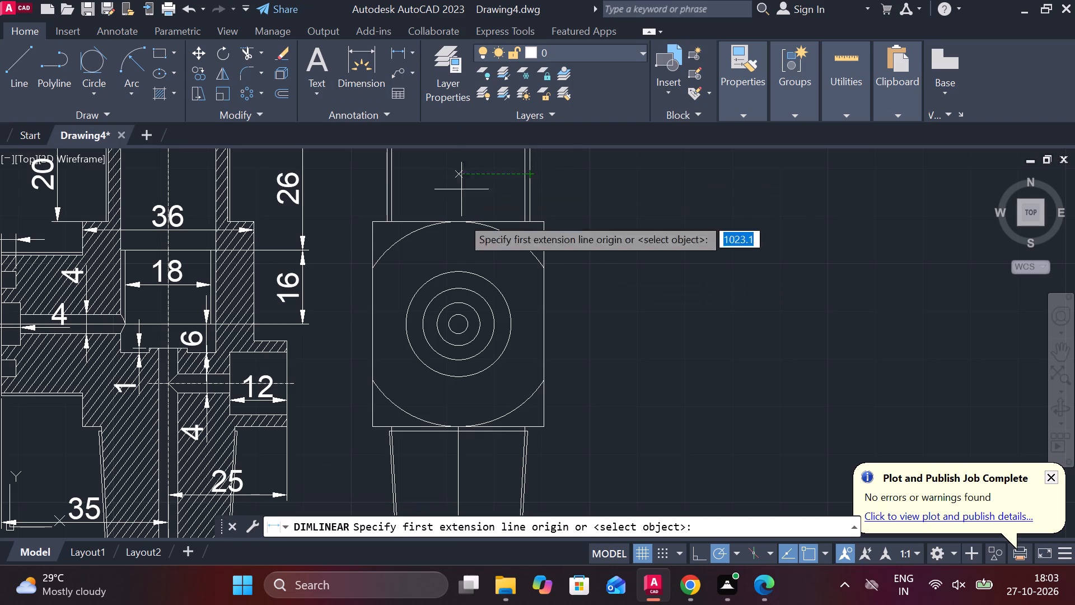
middle_drag(429, 237, 425, 361)
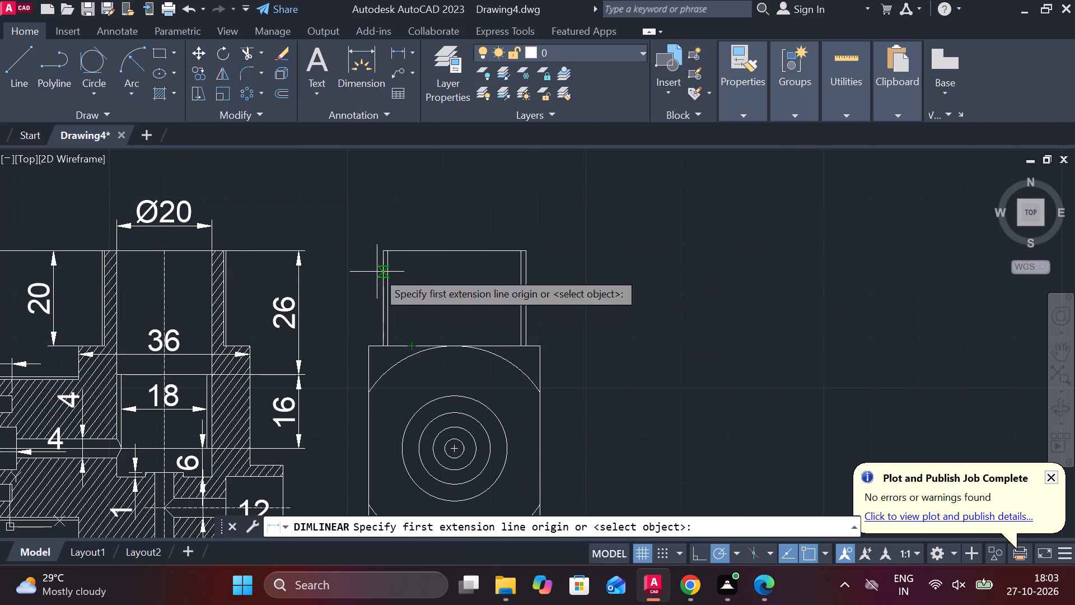
click(377, 253)
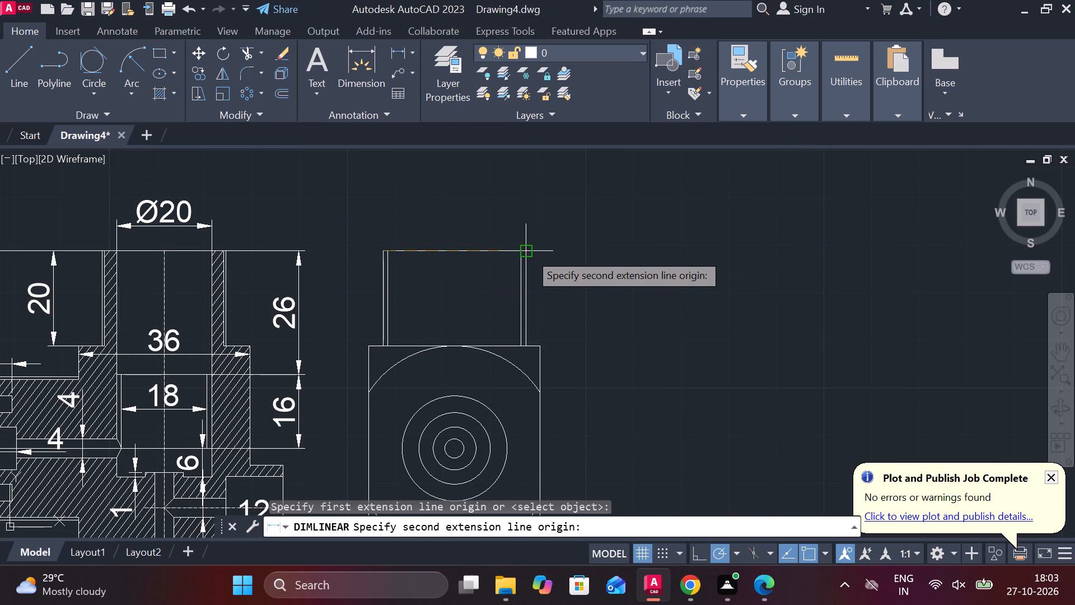
click(529, 253)
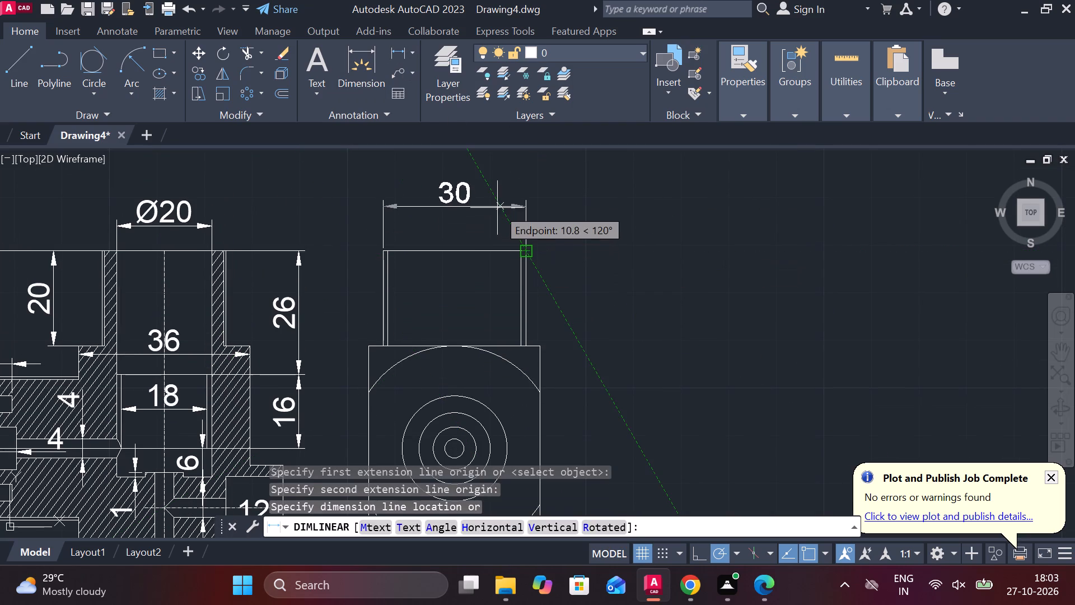
click(497, 208)
Add a horizontal linear dimension across the top edge of the side view's main body, placed over the collar.
middle_drag(488, 296, 482, 262)
middle_drag(444, 341, 447, 337)
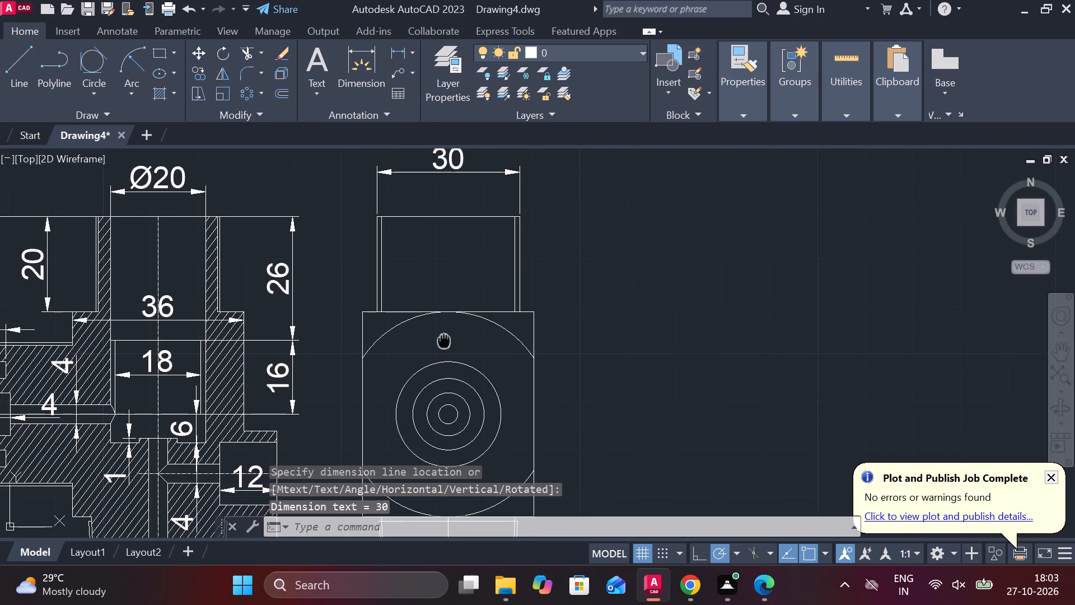
middle_drag(447, 337, 456, 285)
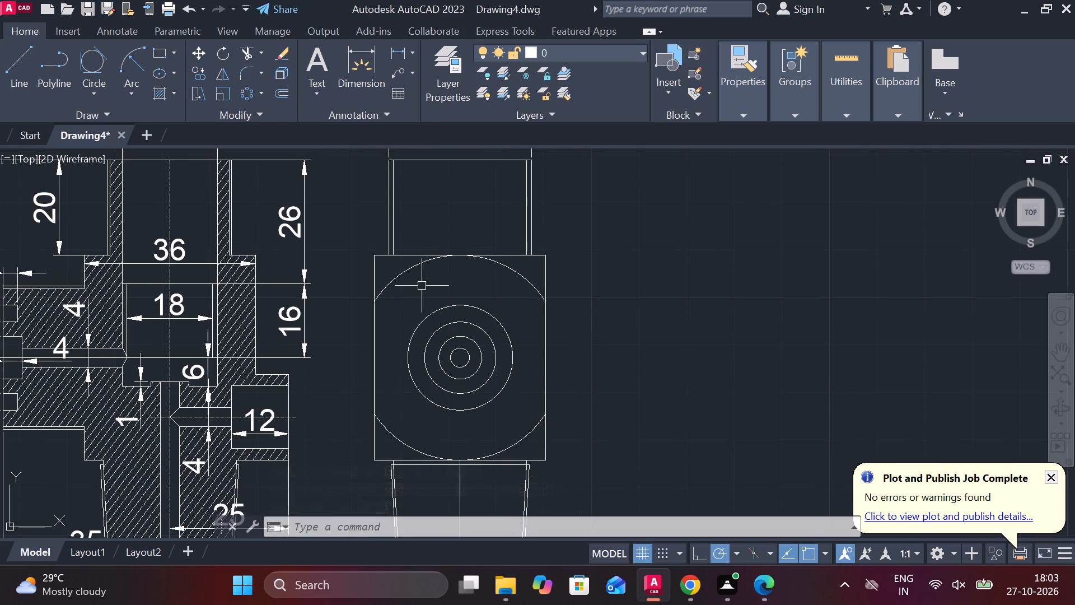
middle_drag(432, 290, 455, 308)
middle_drag(439, 237, 450, 269)
key(space)
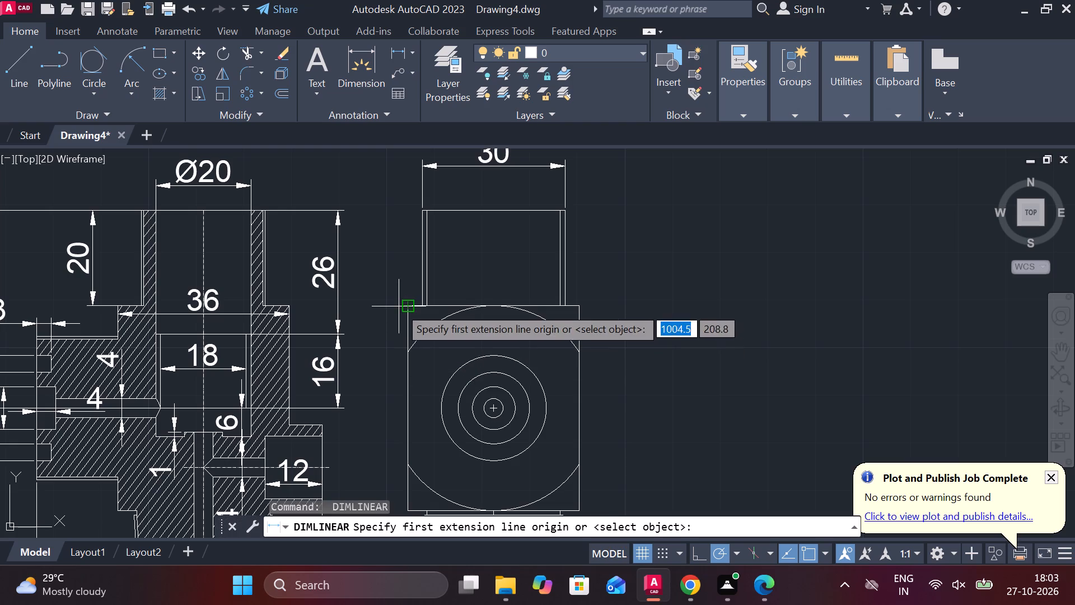
click(399, 306)
click(586, 308)
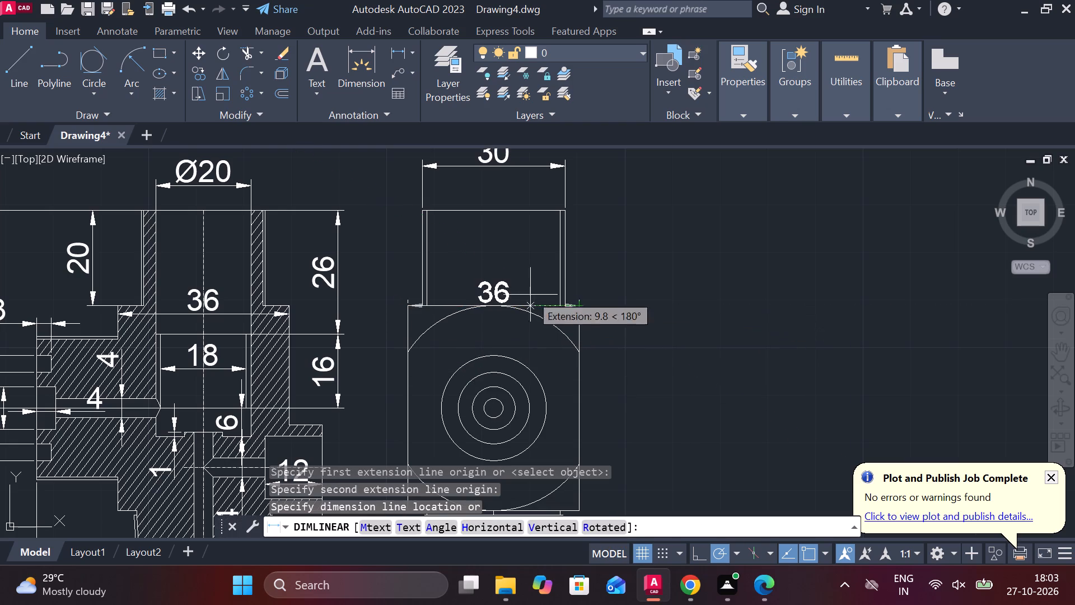
click(515, 252)
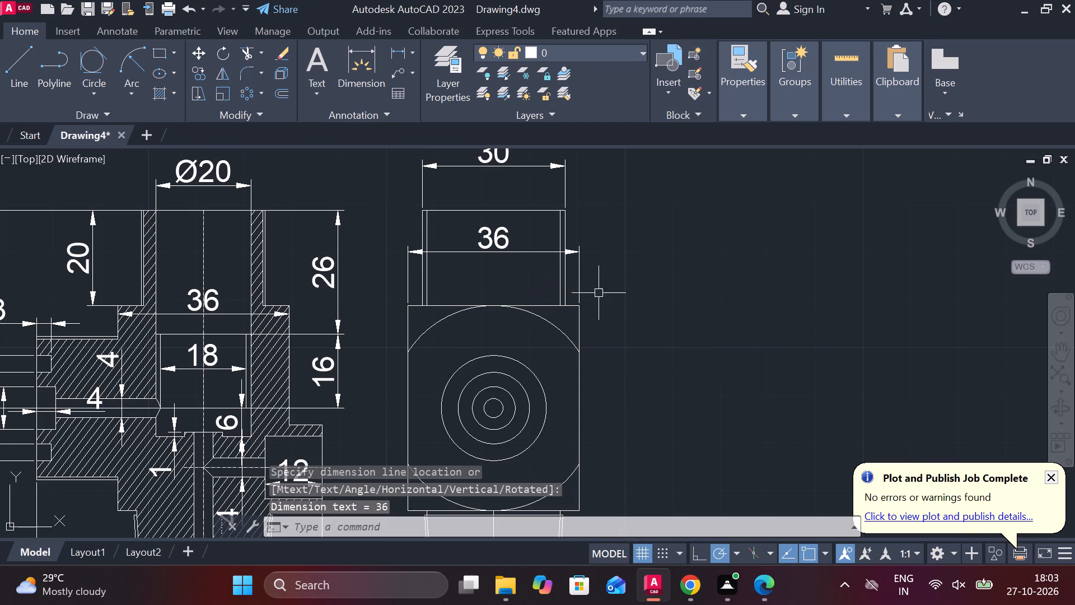
Add a vertical linear dimension from the section's top edge to the lower cross bore's axis, outside the 26 and 16 dimensions.
scroll(599, 299, down, 1)
scroll(497, 298, down, 1)
scroll(471, 300, up, 2)
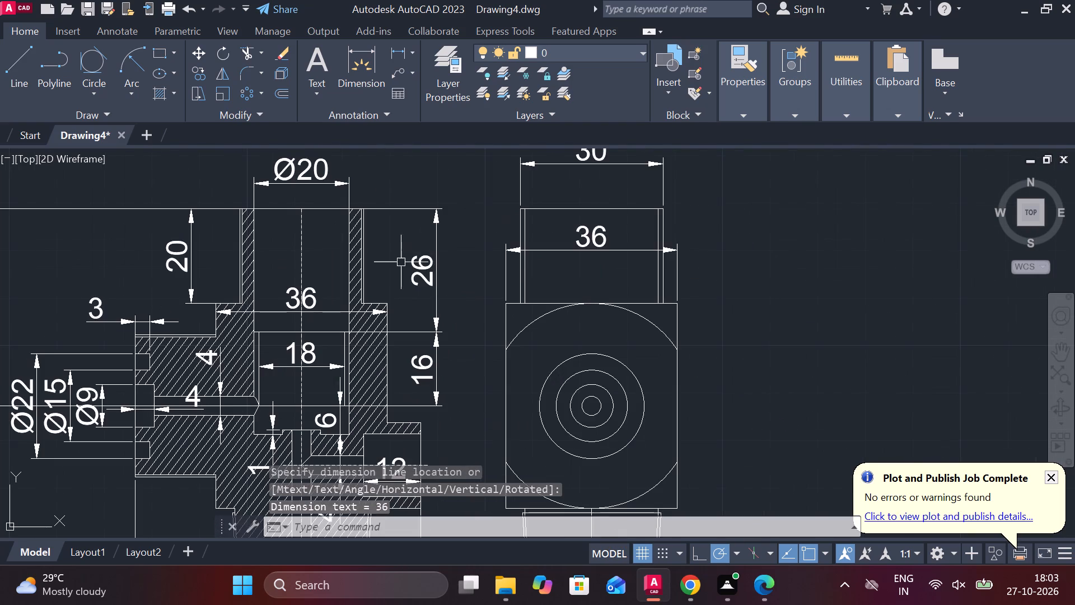
key(space)
click(365, 211)
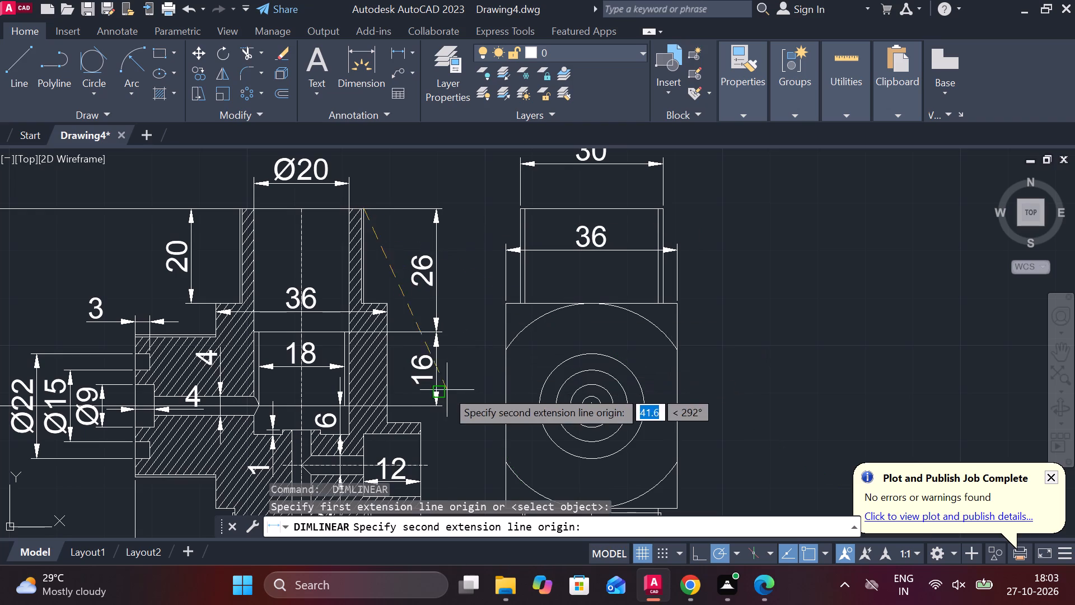
middle_drag(410, 381, 413, 322)
click(368, 404)
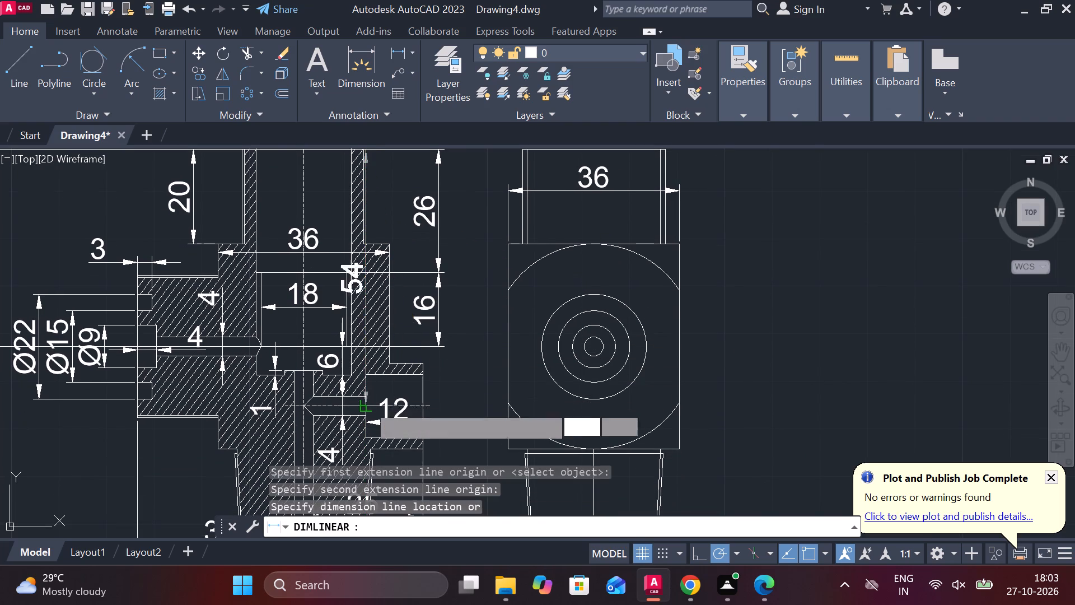
click(480, 306)
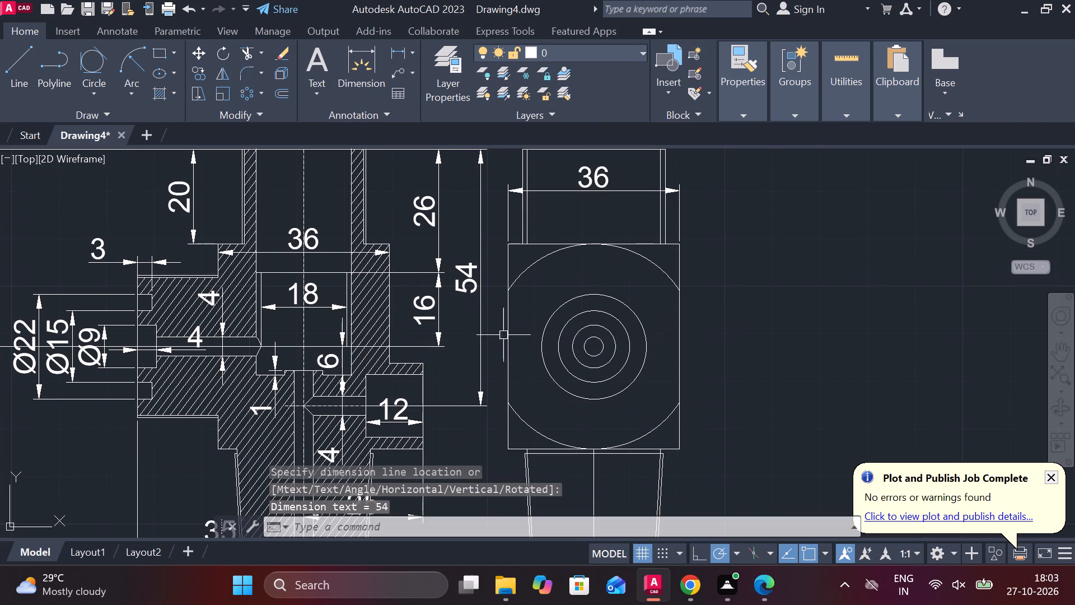
Add a vertical linear dimension for the height of the side view's upper collar, placed outside the body on the right.
middle_drag(739, 395, 656, 332)
key(space)
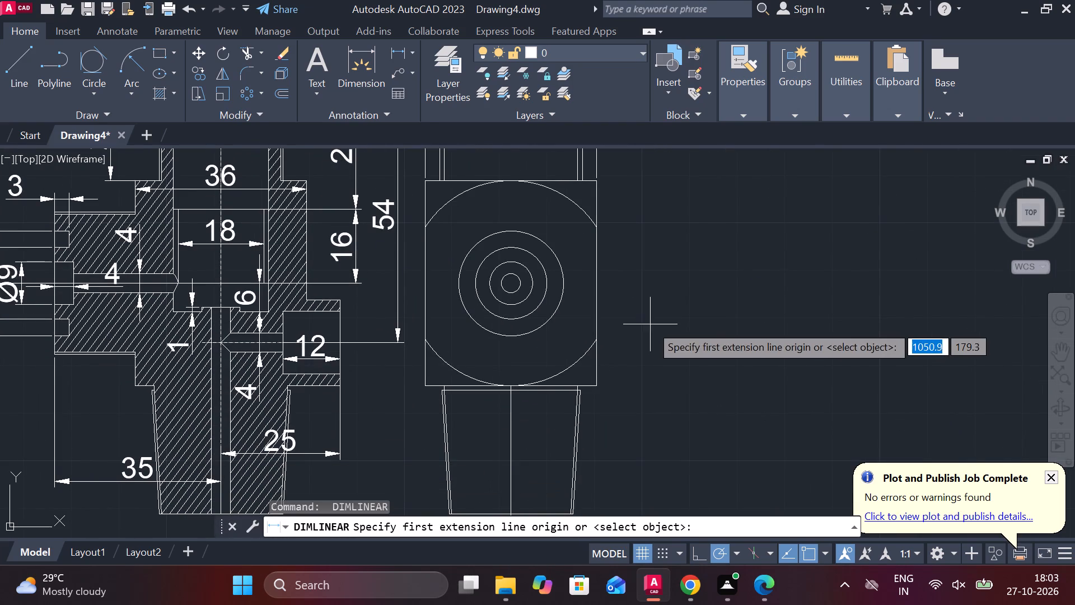
middle_drag(657, 229, 610, 355)
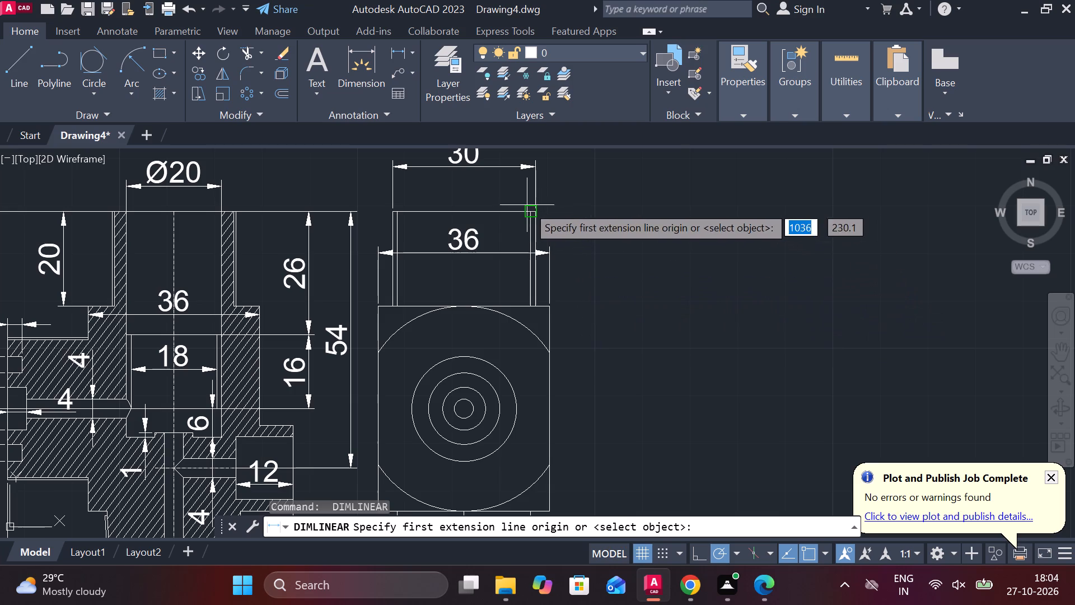
click(527, 205)
click(538, 307)
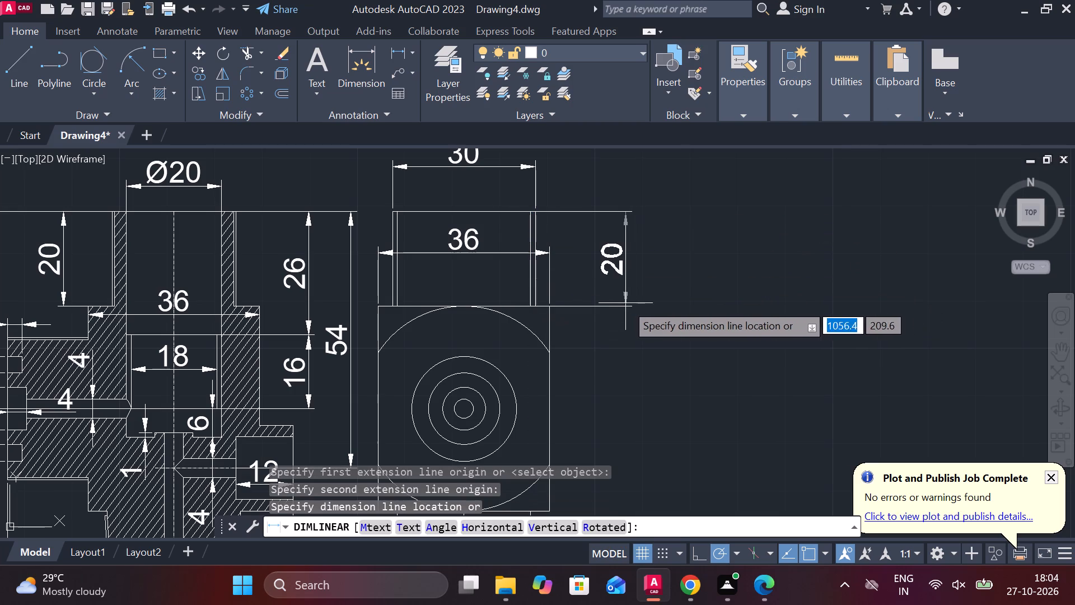
click(626, 300)
Add a vertical linear dimension for the side view's main body height, in line with the collar height dimension.
key(space)
click(586, 313)
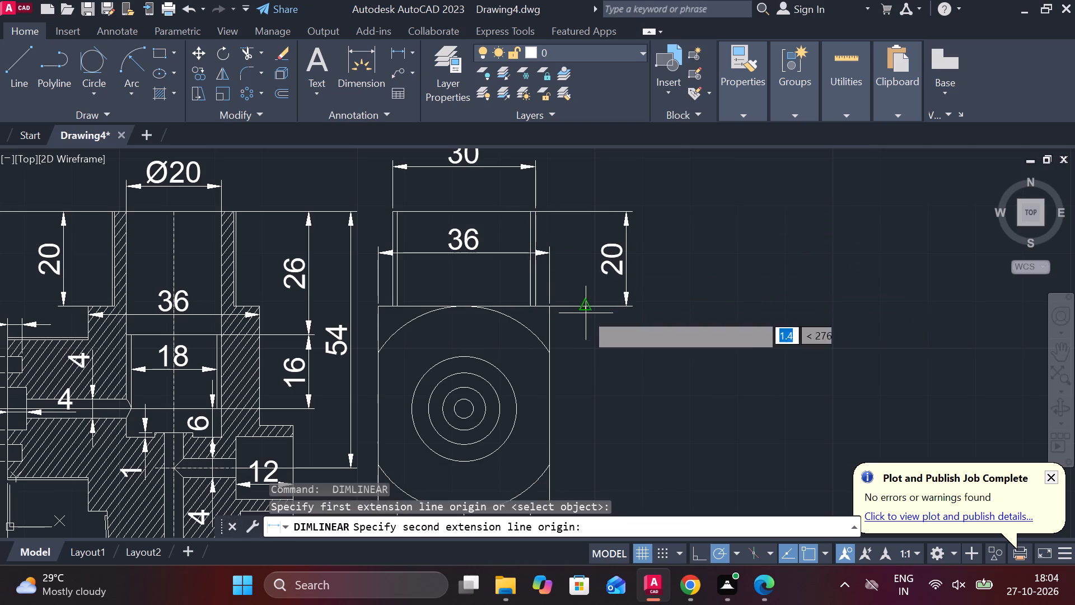
middle_drag(594, 370, 587, 270)
click(546, 412)
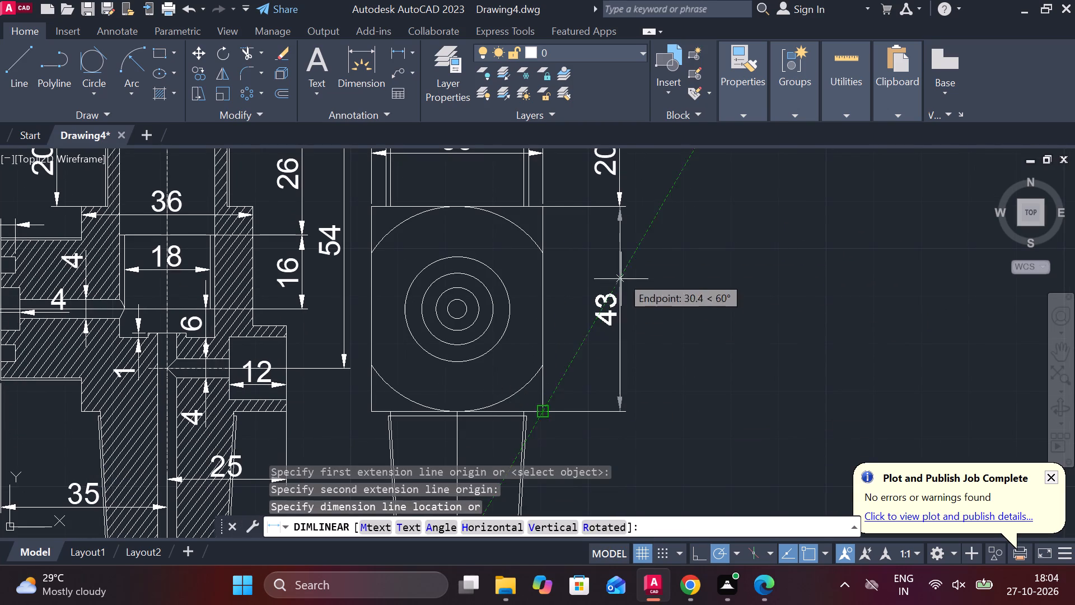
click(618, 209)
Add a vertical linear dimension from the side view body's bottom edge to the tapered end's bottom edge, aligned with the dimension above.
middle_drag(651, 400, 633, 260)
key(space)
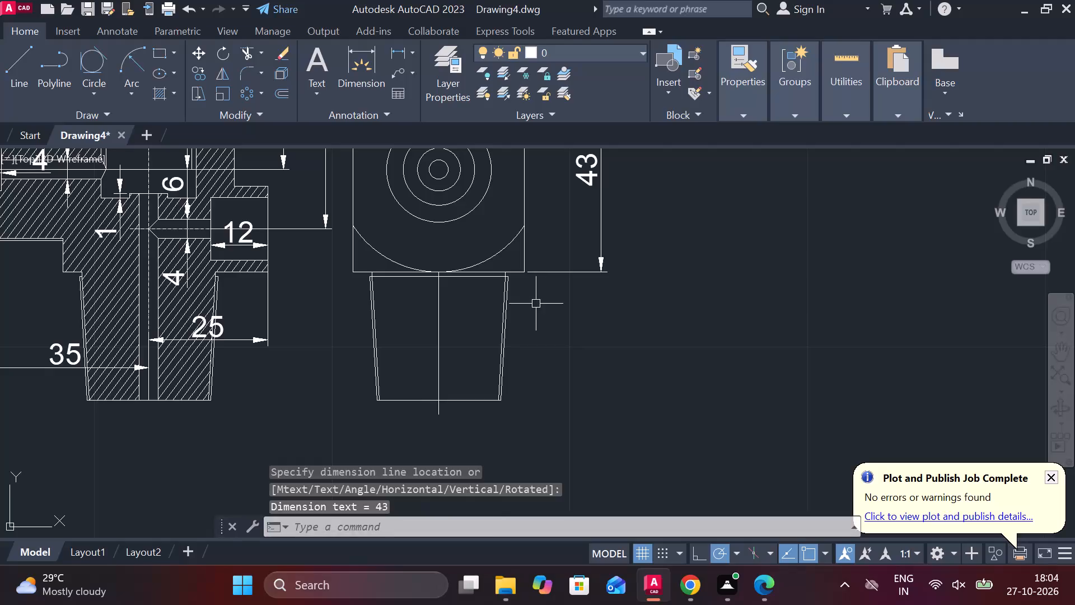
click(548, 268)
click(468, 403)
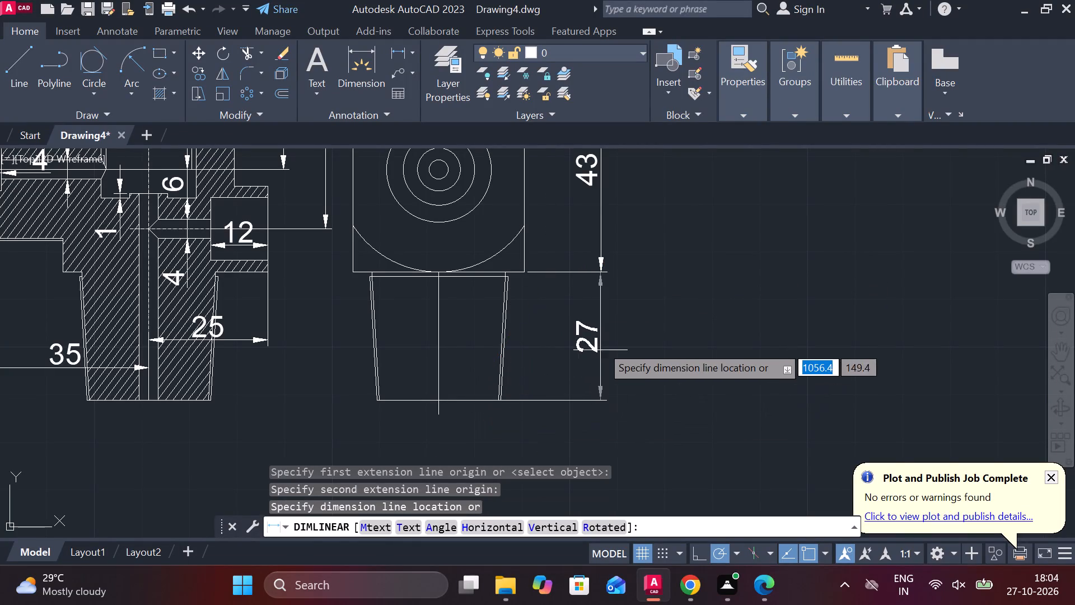
click(601, 278)
Override the text of the tapered end's vertical dimension in the side view with 26.
scroll(623, 313, down, 1)
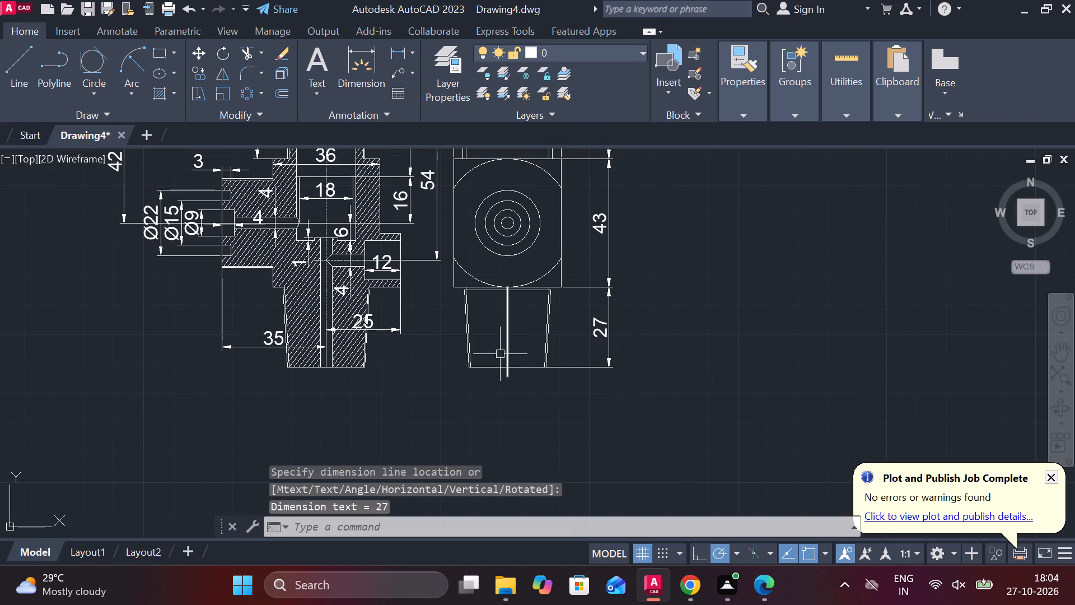
double_click(591, 328)
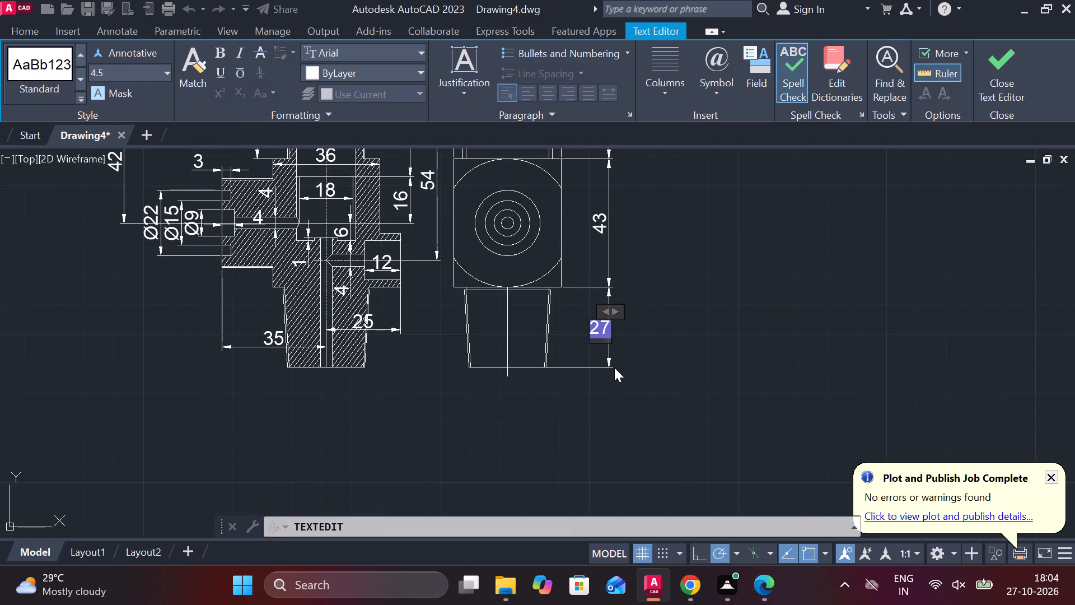
key(Right)
key(BackSpace)
text(26)
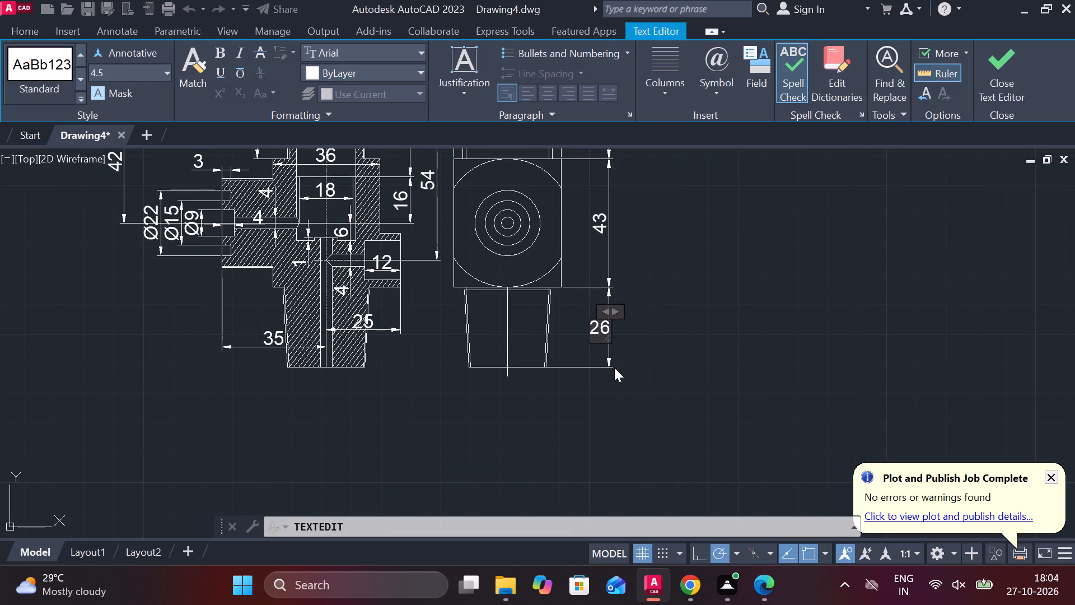
click(1009, 69)
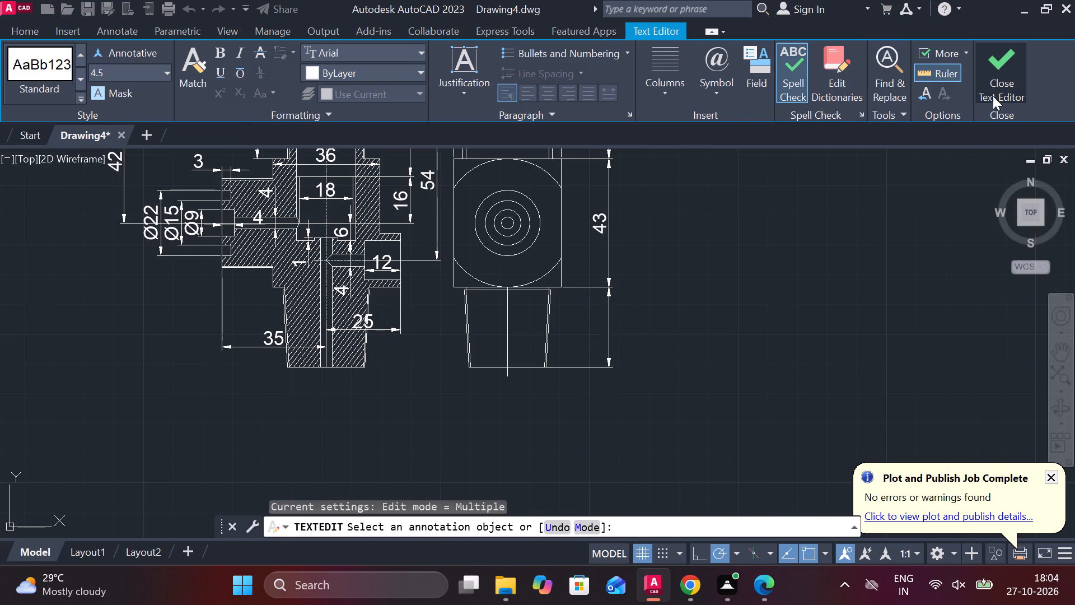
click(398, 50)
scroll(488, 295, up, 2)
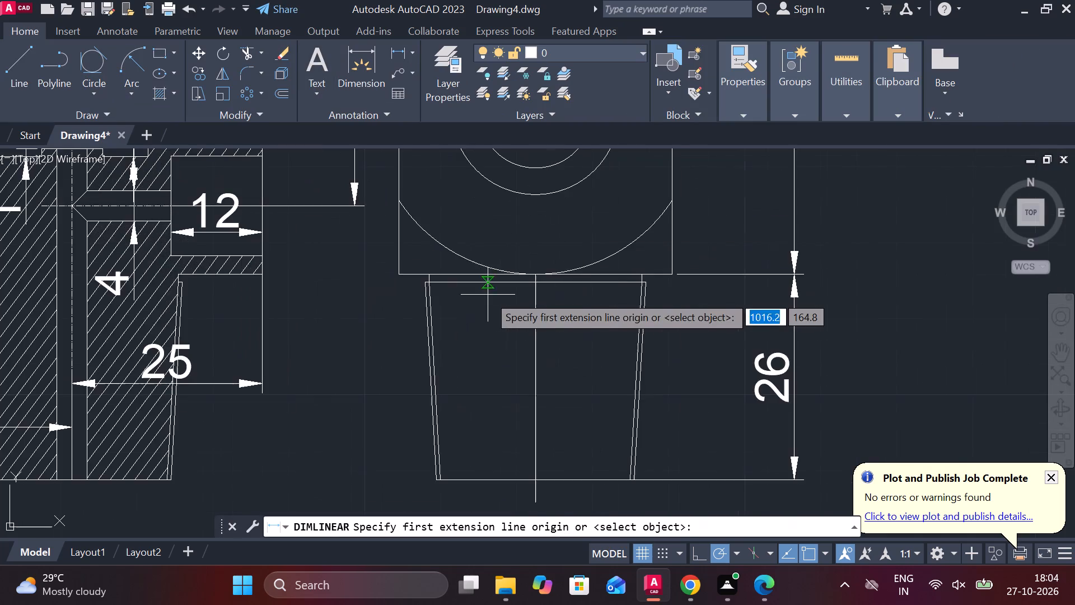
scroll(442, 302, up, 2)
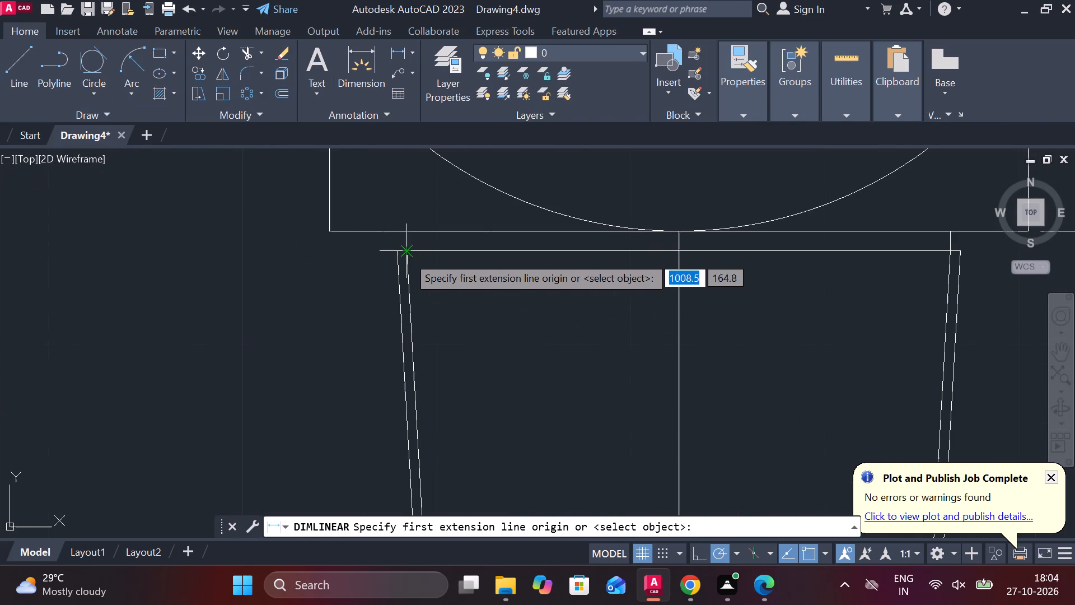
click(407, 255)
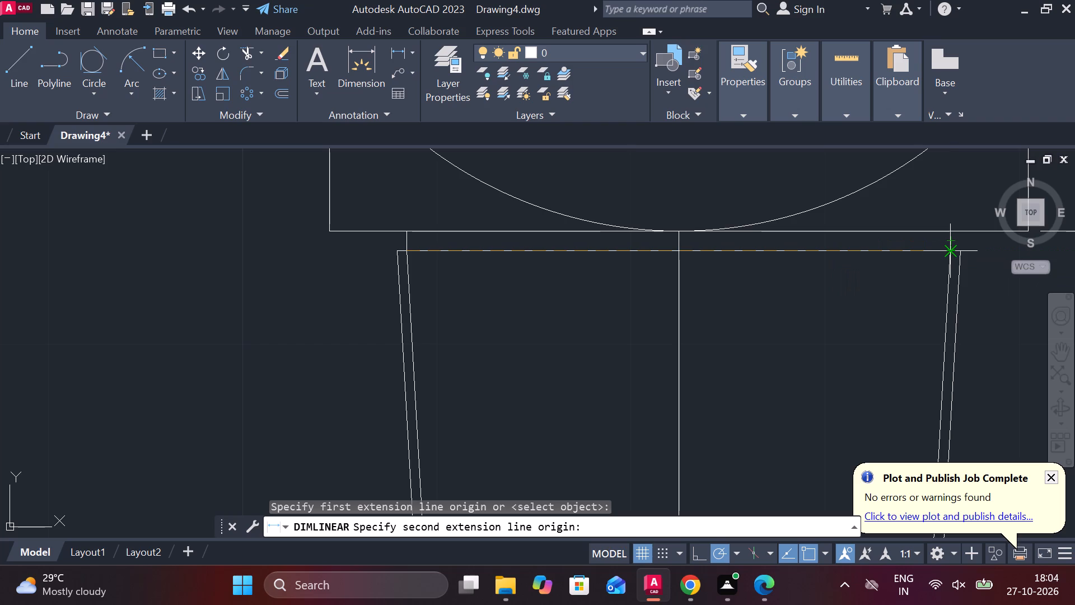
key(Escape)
Add a horizontal linear dimension between the outer top corners of the side view's tapered end, placed inside the taper.
key(space)
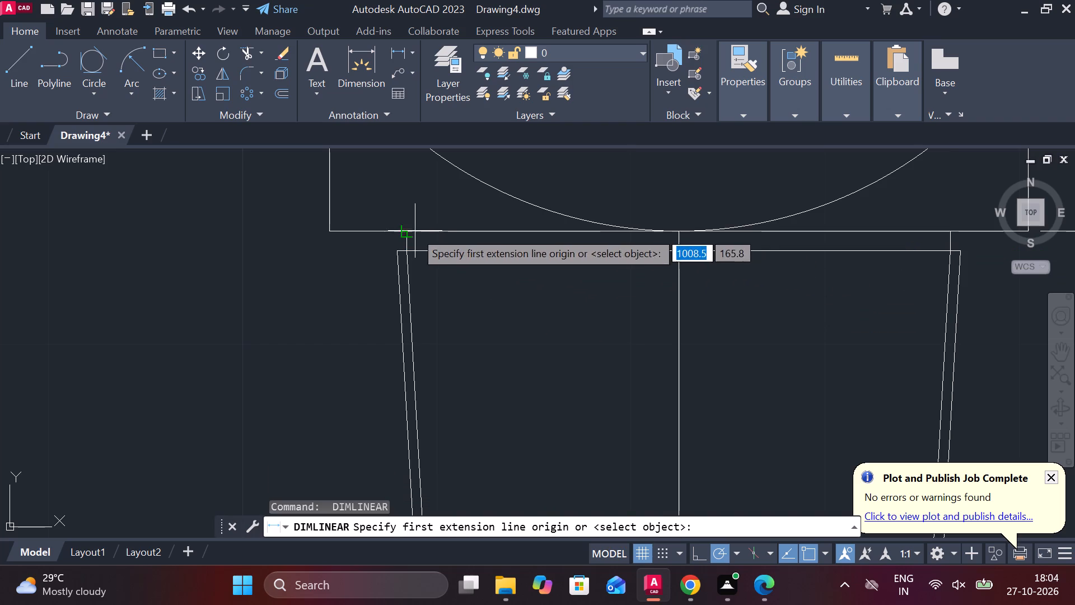
click(398, 250)
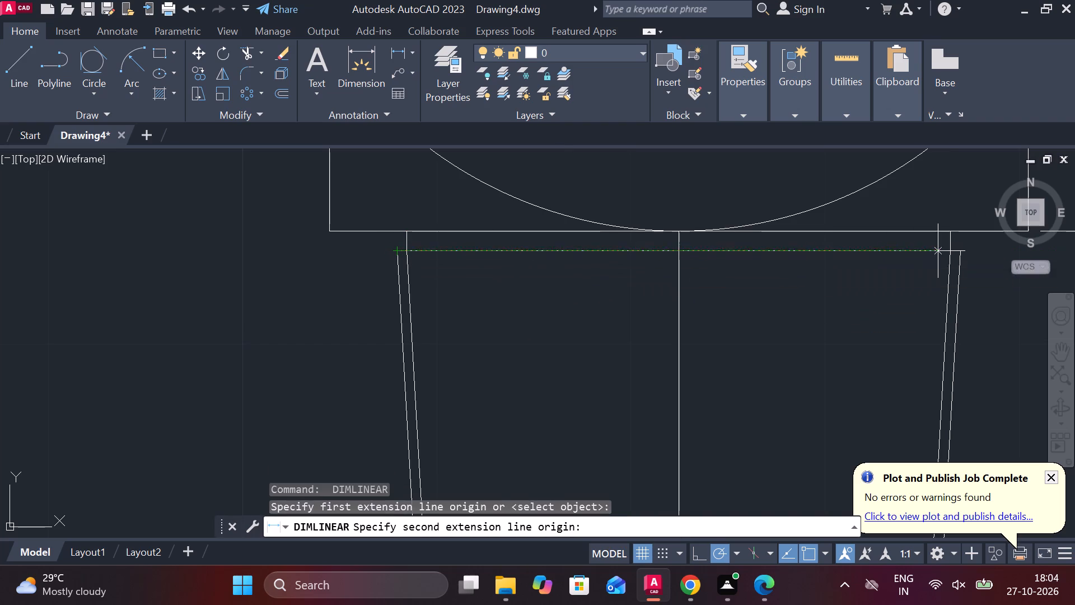
click(960, 250)
scroll(829, 333, down, 1)
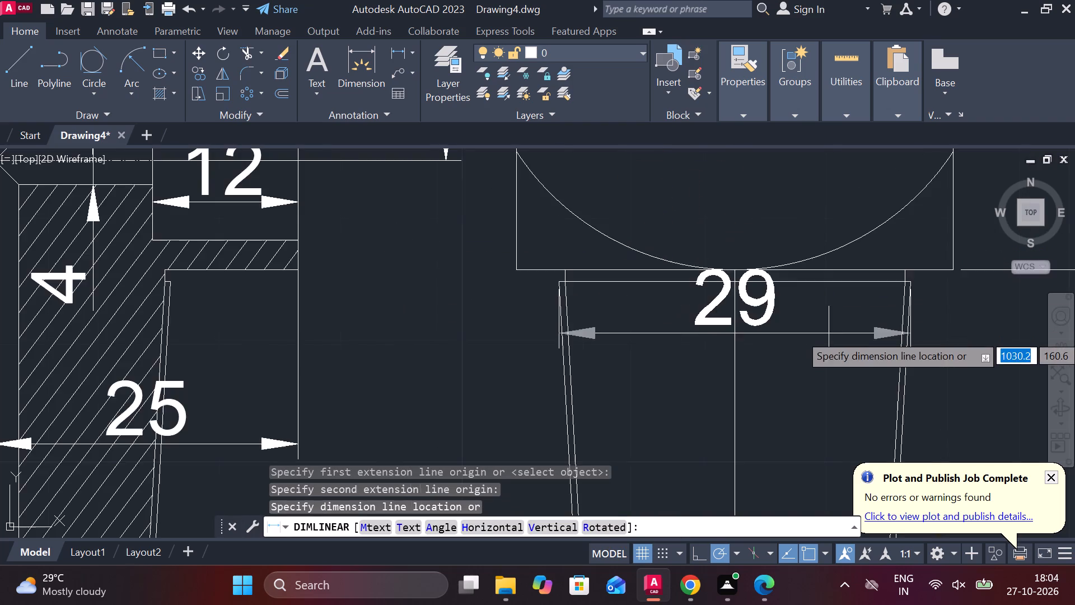
middle_drag(820, 332, 802, 239)
click(792, 292)
Add a horizontal linear dimension between the outer bottom corners of the side view's tapered end, placed below its bottom edge.
scroll(775, 336, down, 1)
middle_drag(764, 370, 728, 240)
scroll(600, 353, up, 2)
key(space)
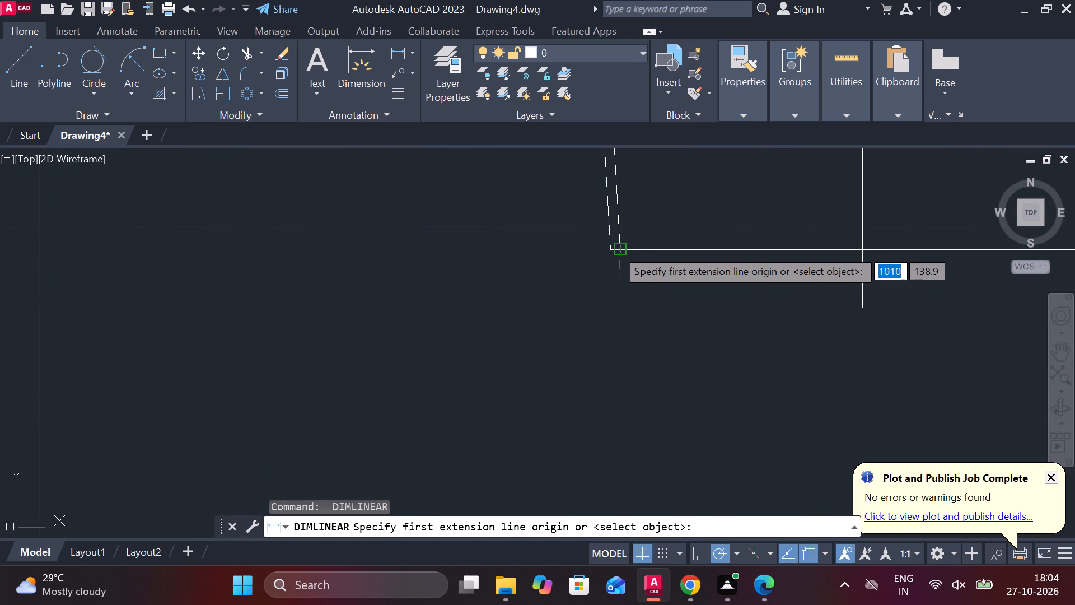
scroll(605, 267, up, 3)
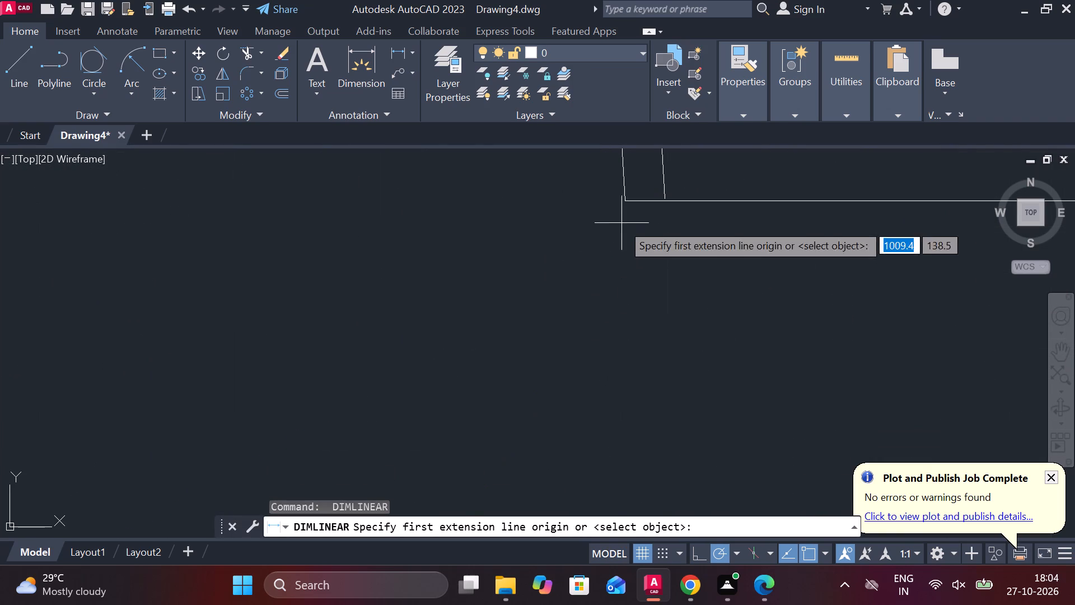
click(619, 206)
scroll(619, 218, down, 3)
middle_drag(660, 274, 621, 298)
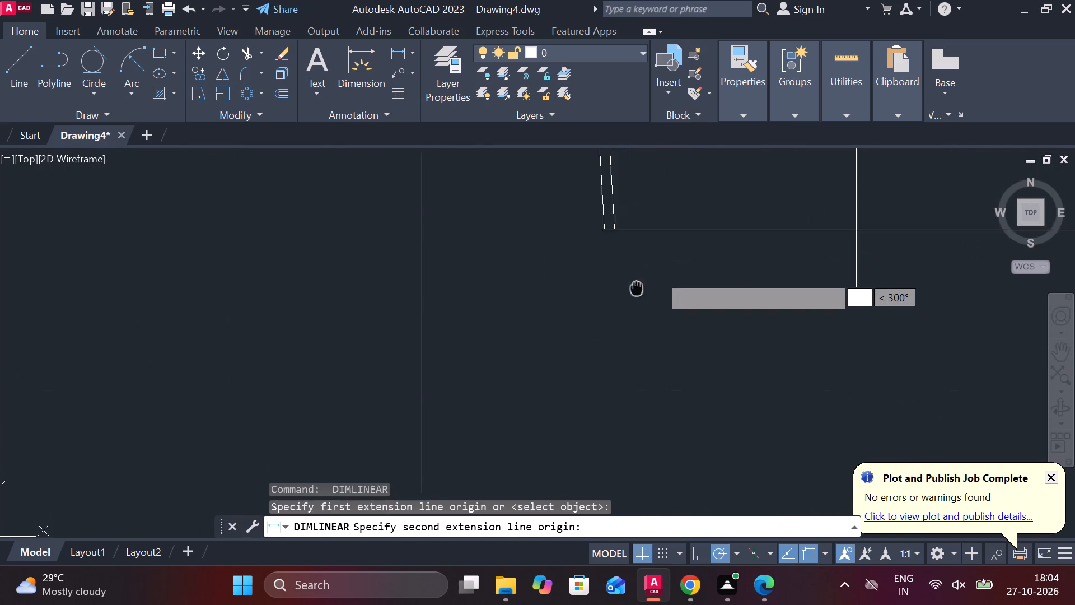
middle_drag(621, 298, 377, 417)
scroll(462, 388, down, 2)
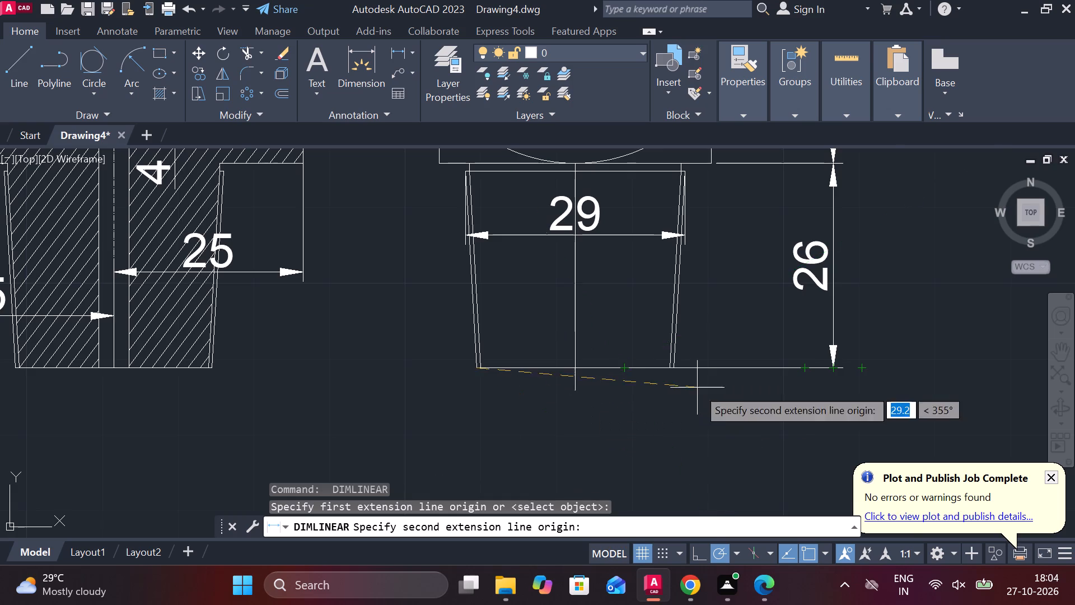
scroll(730, 376, up, 2)
click(583, 356)
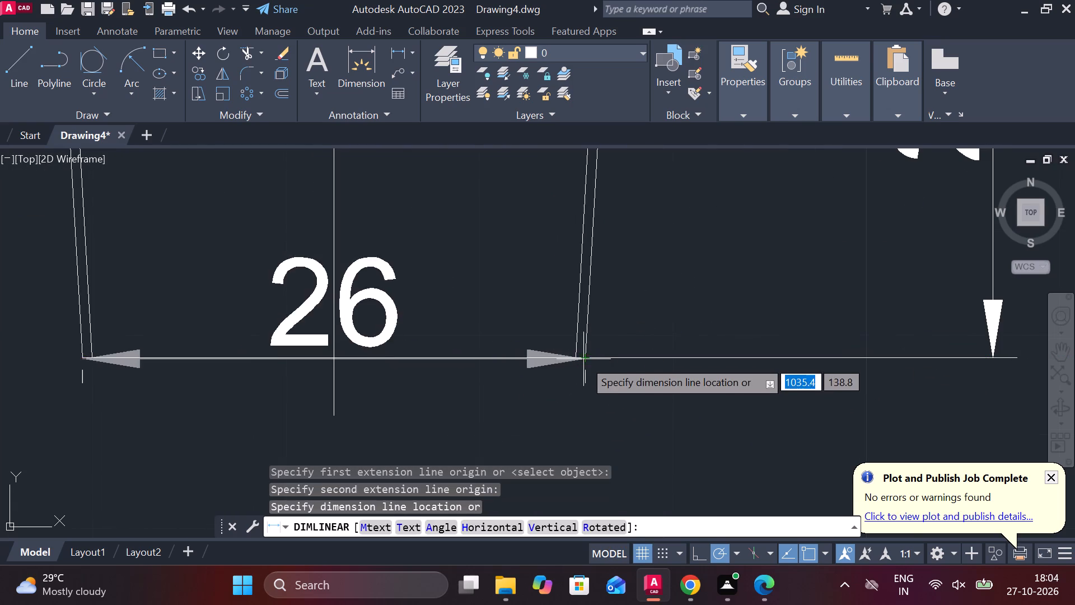
scroll(583, 360, down, 2)
middle_drag(573, 388, 579, 371)
click(592, 406)
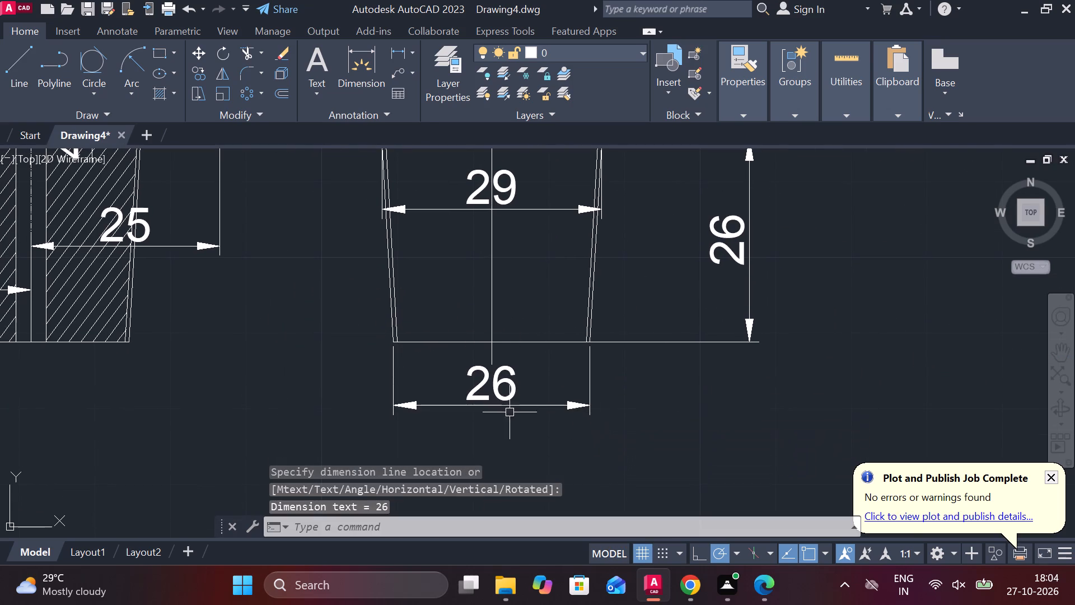
Add a diameter symbol before the 26 and 29 width dimensions of the side view's tapered end.
double_click(491, 379)
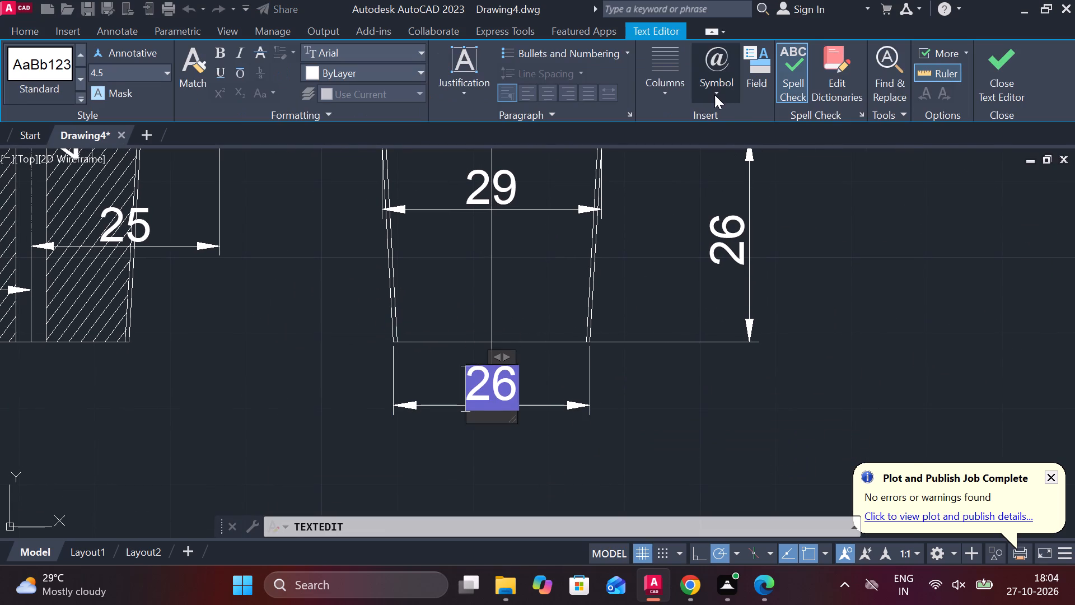
click(714, 95)
click(730, 160)
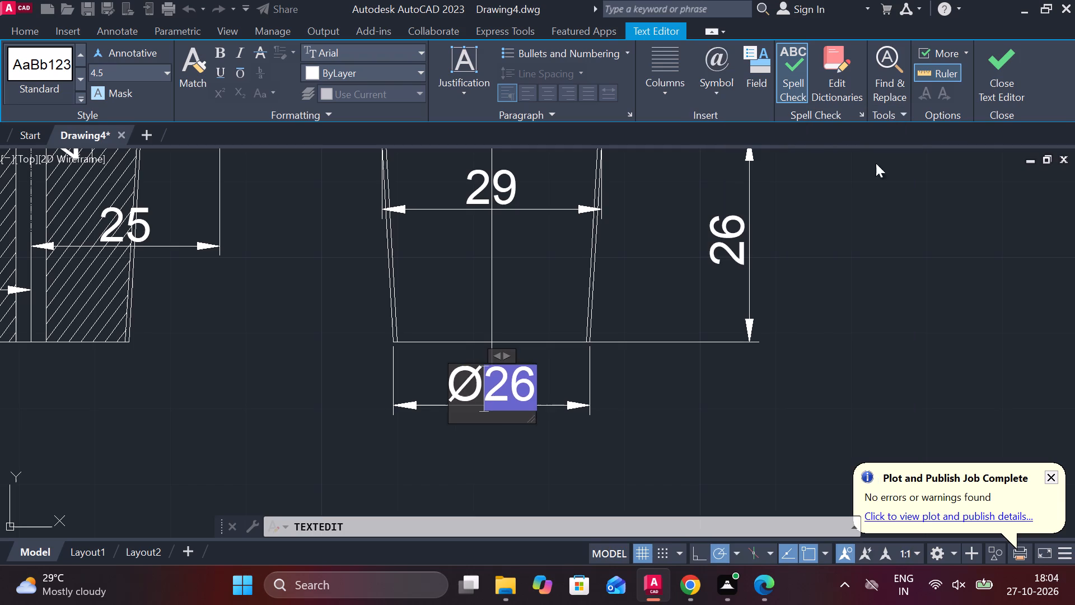
click(1006, 80)
middle_drag(575, 241, 588, 317)
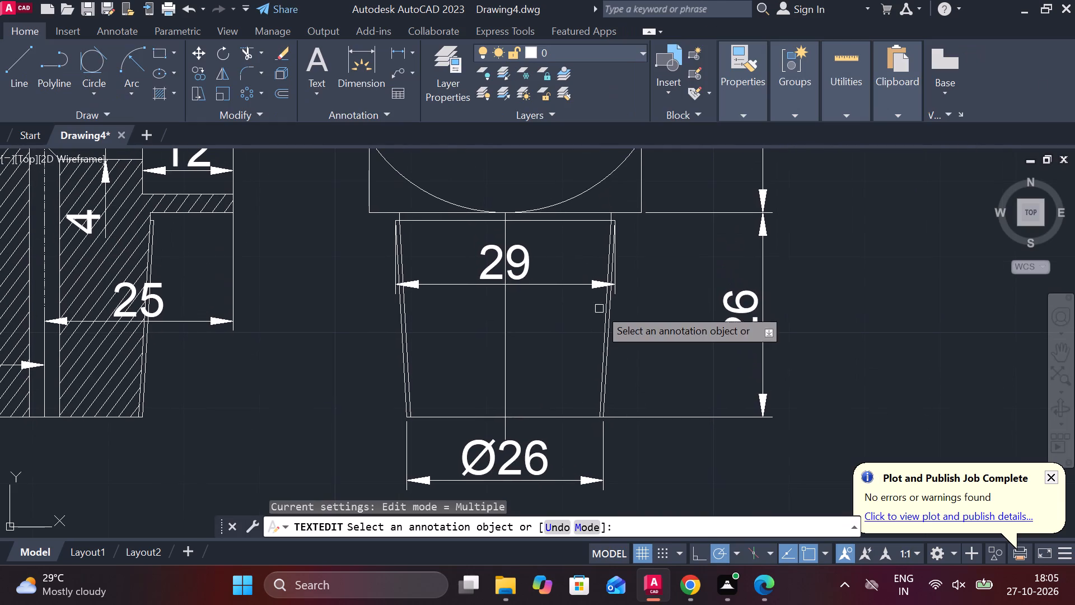
triple_click(522, 269)
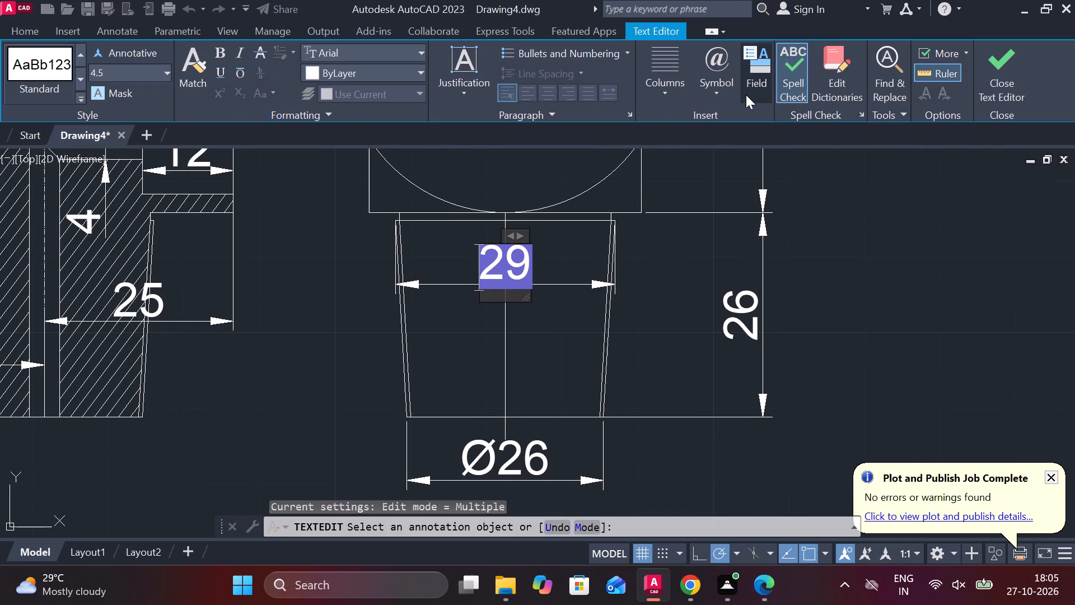
click(728, 94)
click(761, 161)
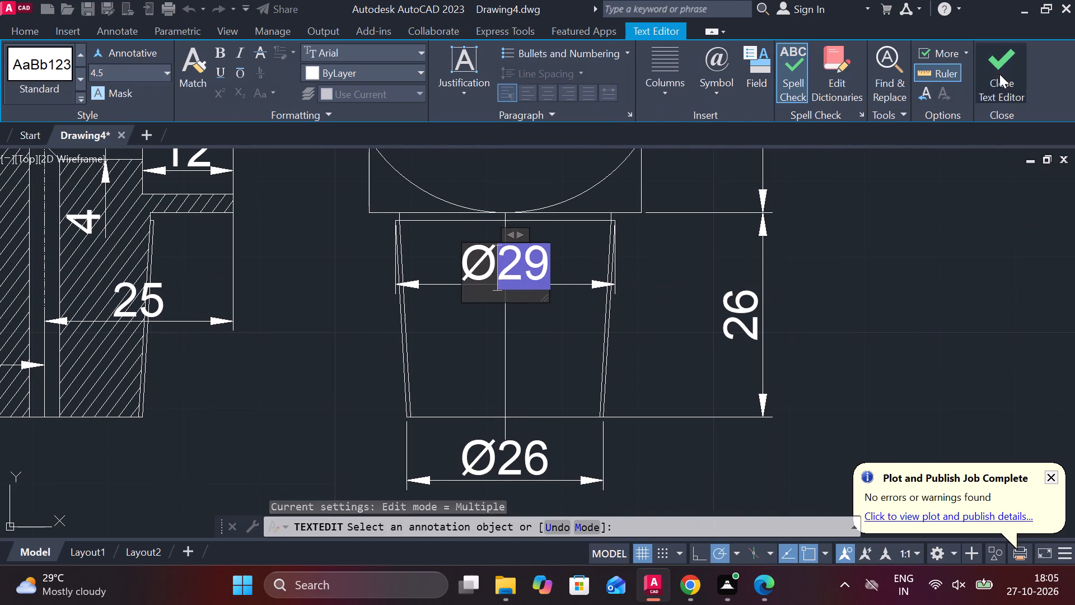
click(999, 74)
scroll(770, 302, down, 2)
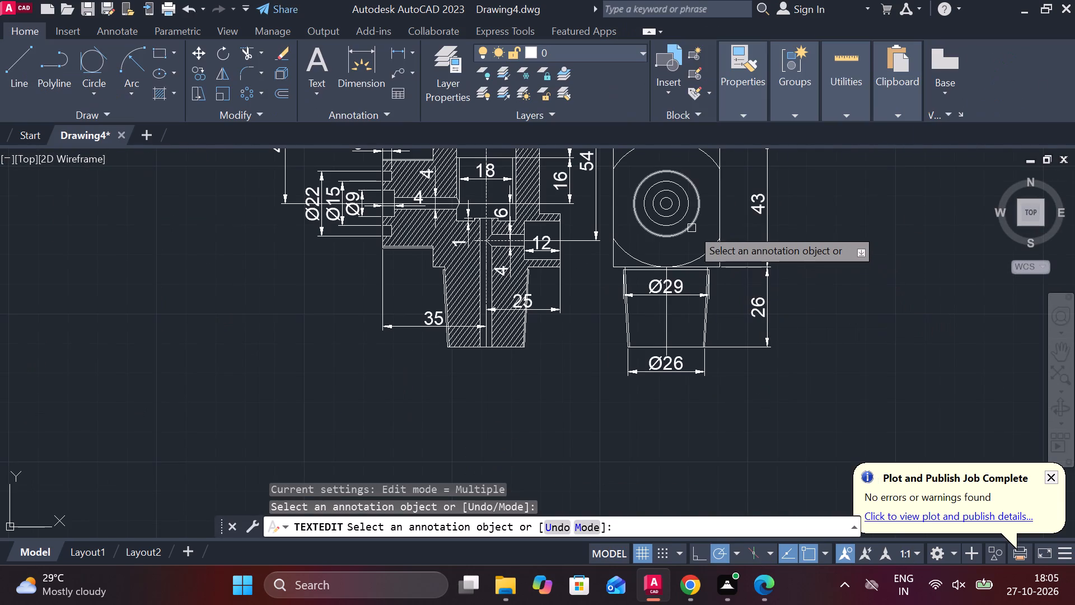
scroll(691, 228, down, 1)
scroll(757, 234, up, 2)
key(Escape)
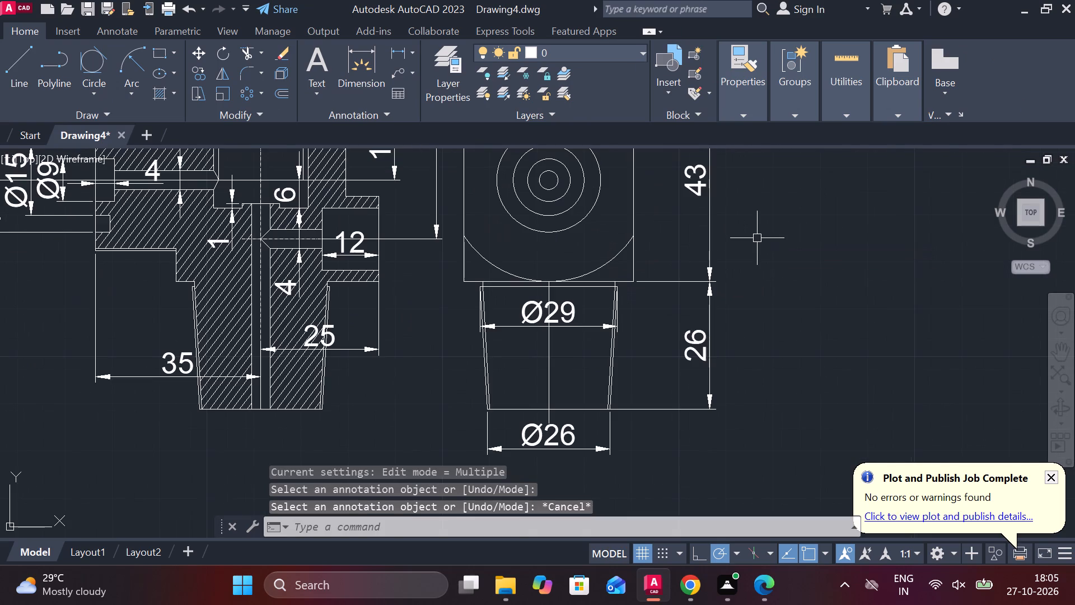
Create a vertical centerline between the two outer side edges of the side view's main body.
text(CE)
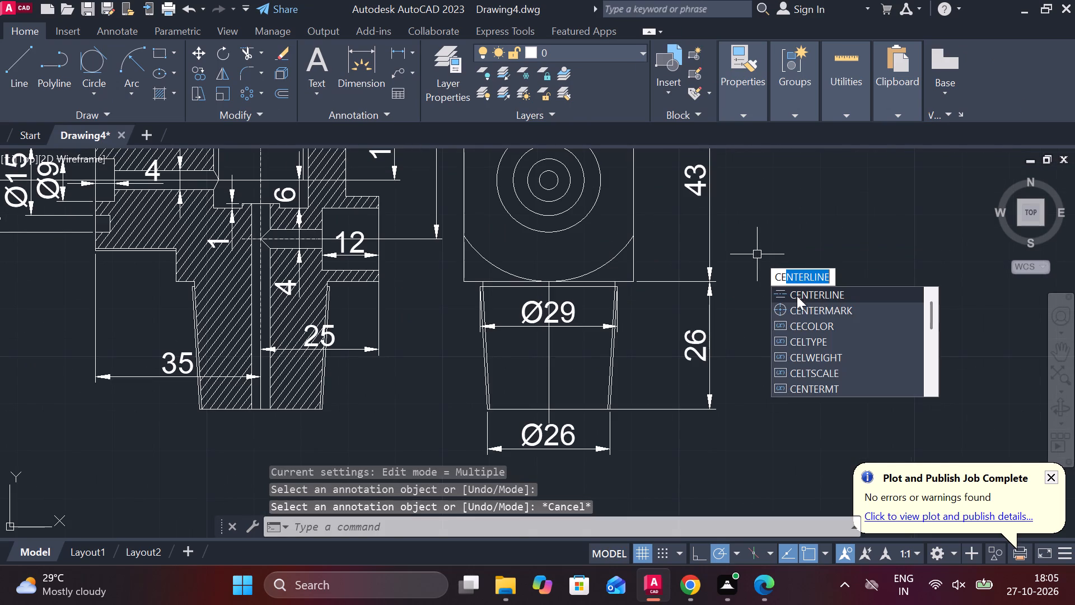
click(807, 299)
click(630, 177)
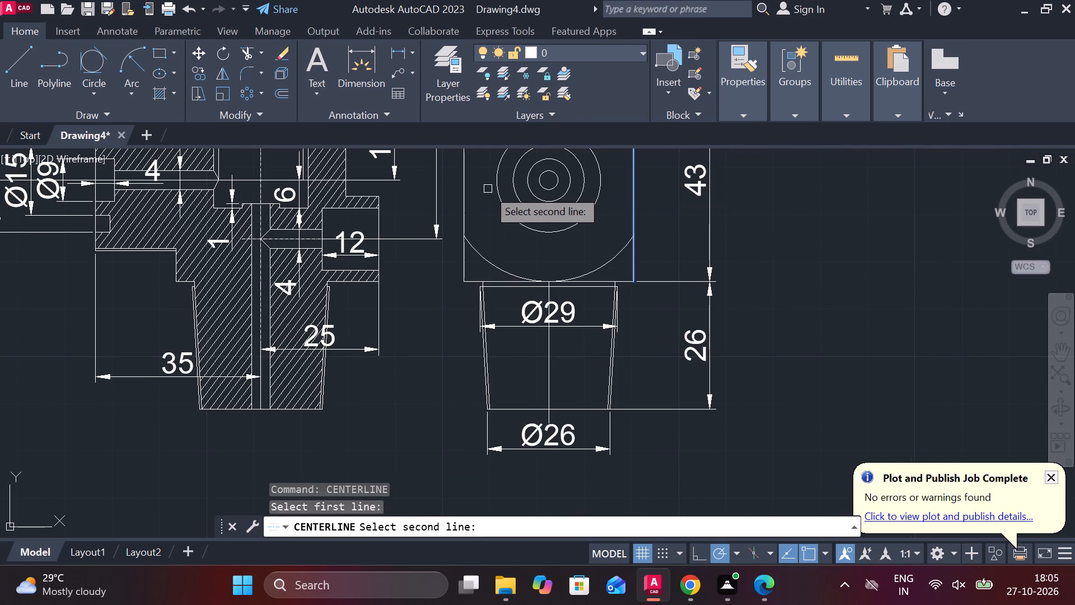
click(465, 196)
Stretch the upper end of the side view's centerline up through the collar to just above its top edge.
scroll(621, 279, down, 1)
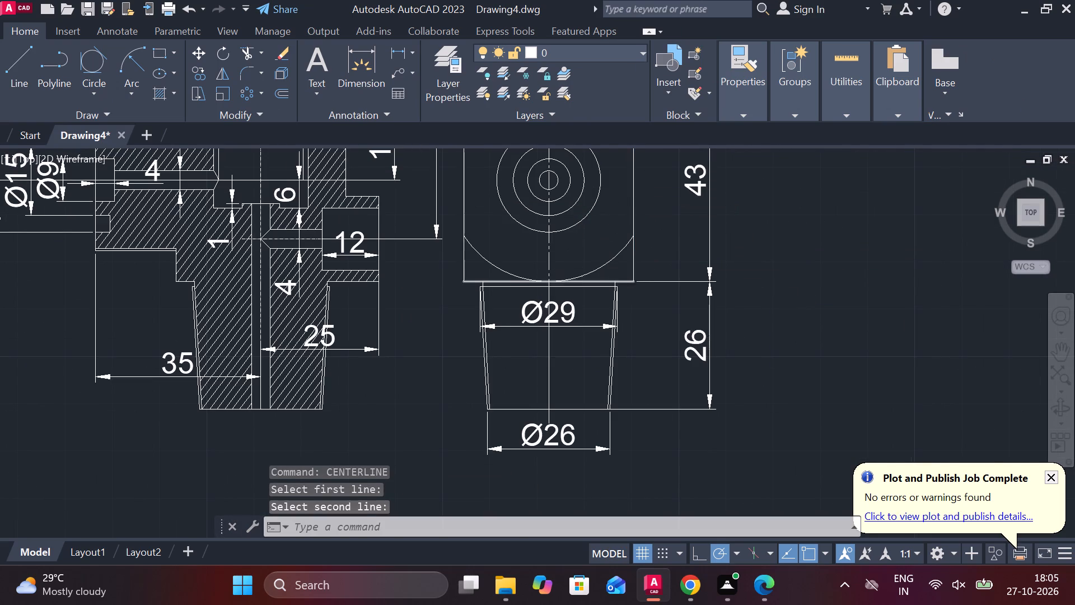
scroll(621, 279, down, 1)
middle_drag(719, 203, 728, 343)
scroll(618, 345, up, 3)
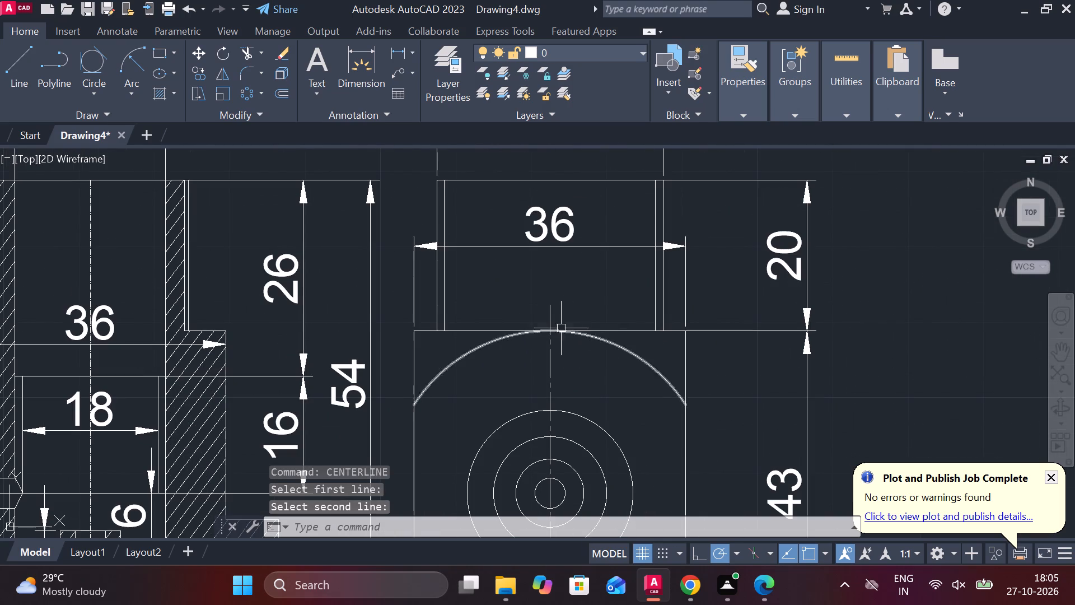
click(550, 317)
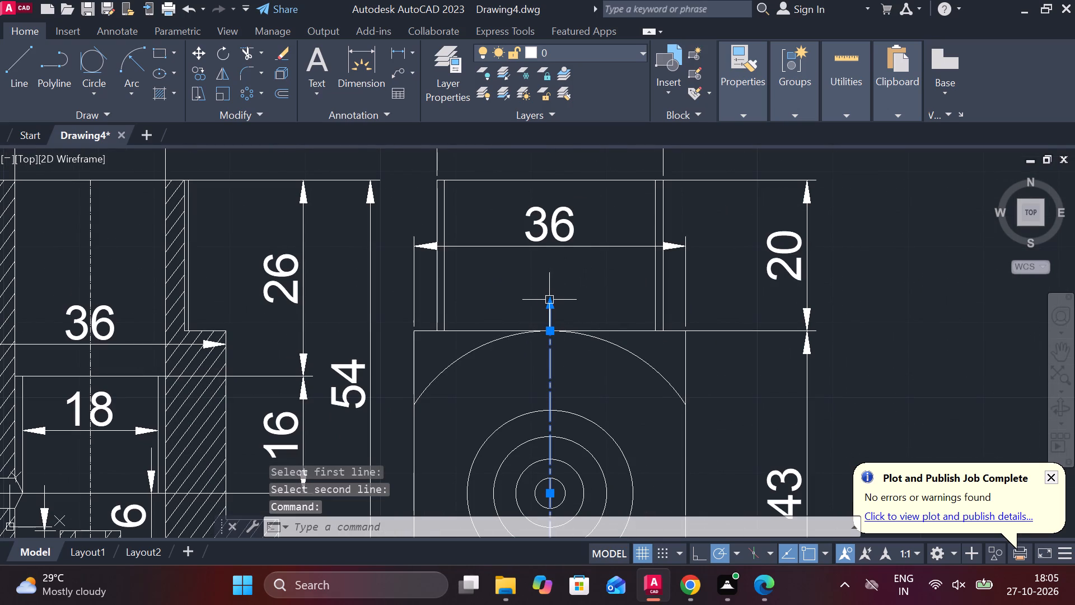
click(551, 304)
middle_drag(565, 234, 562, 400)
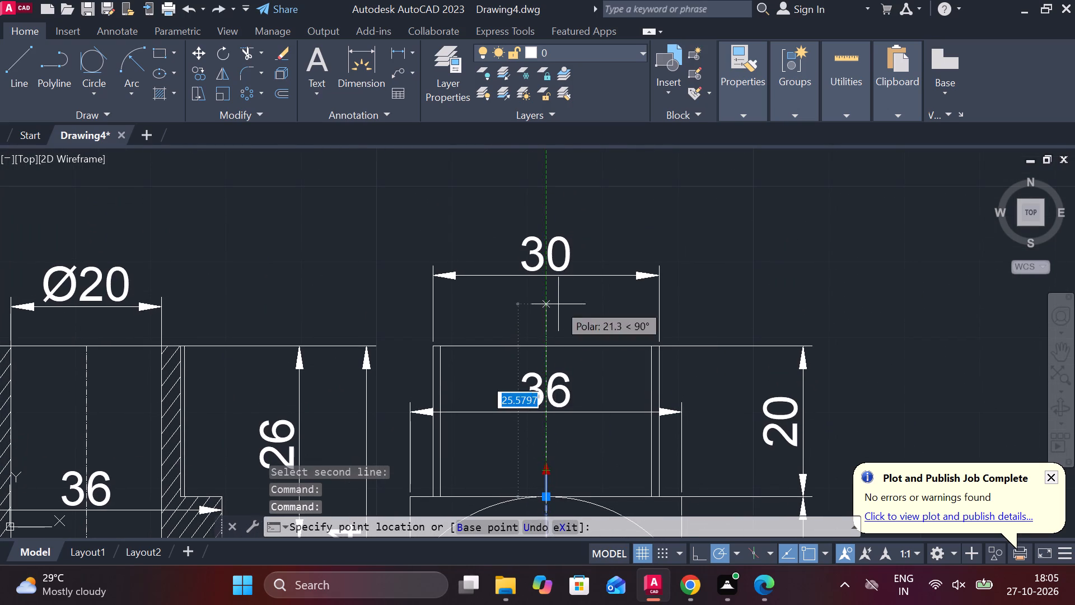
click(558, 303)
key(Escape)
Add a multileader reading 1 at text height 10, pointing to the outer edge of the side view's tapered end.
scroll(845, 327, down, 2)
middle_drag(845, 327, 689, 222)
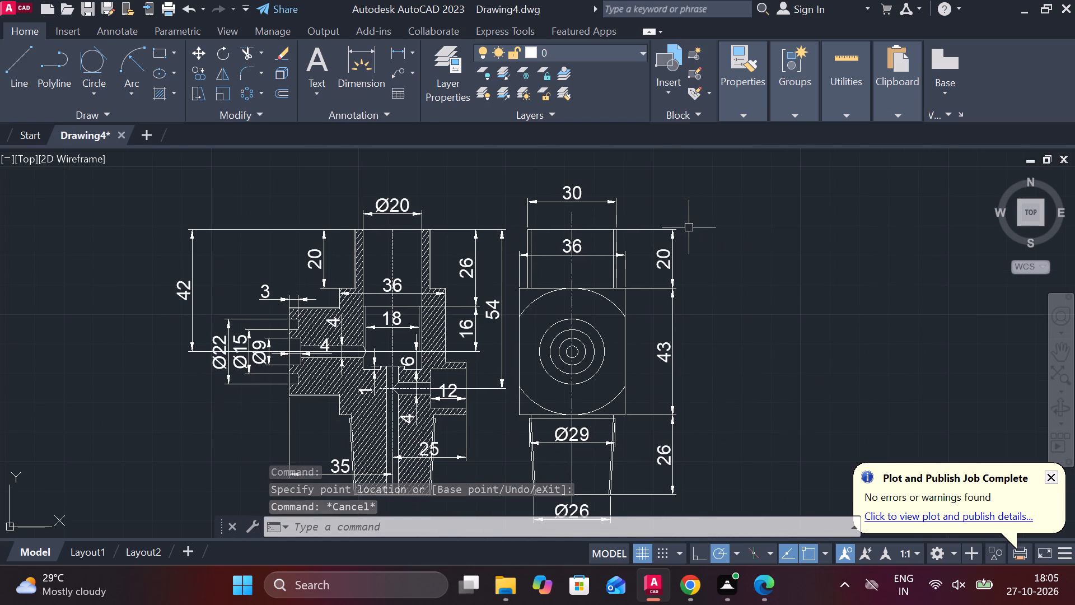
middle_drag(706, 296, 710, 267)
middle_drag(670, 353, 666, 313)
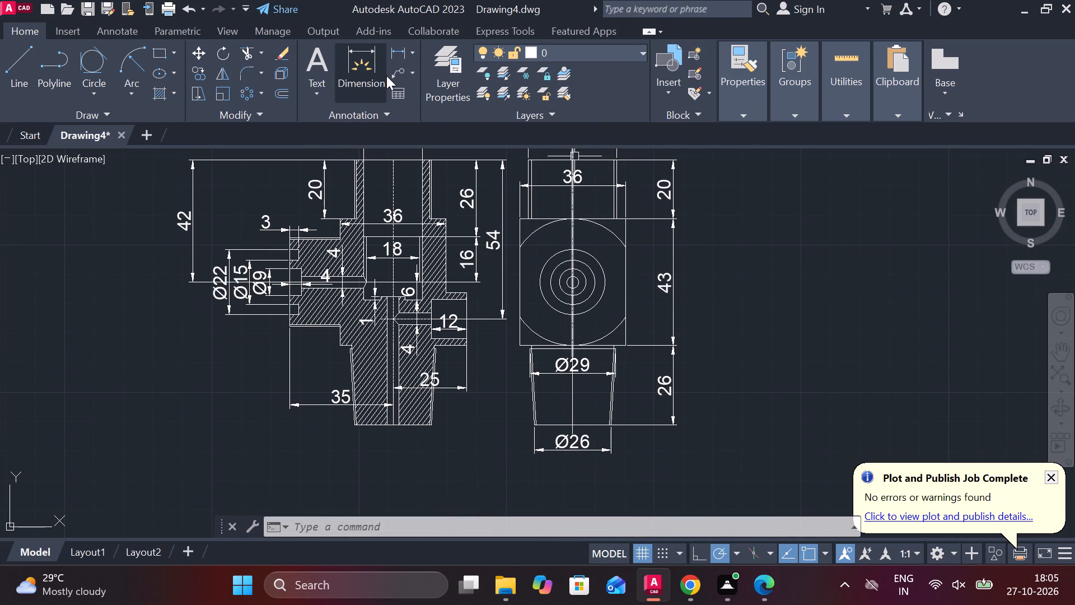
click(398, 70)
click(532, 367)
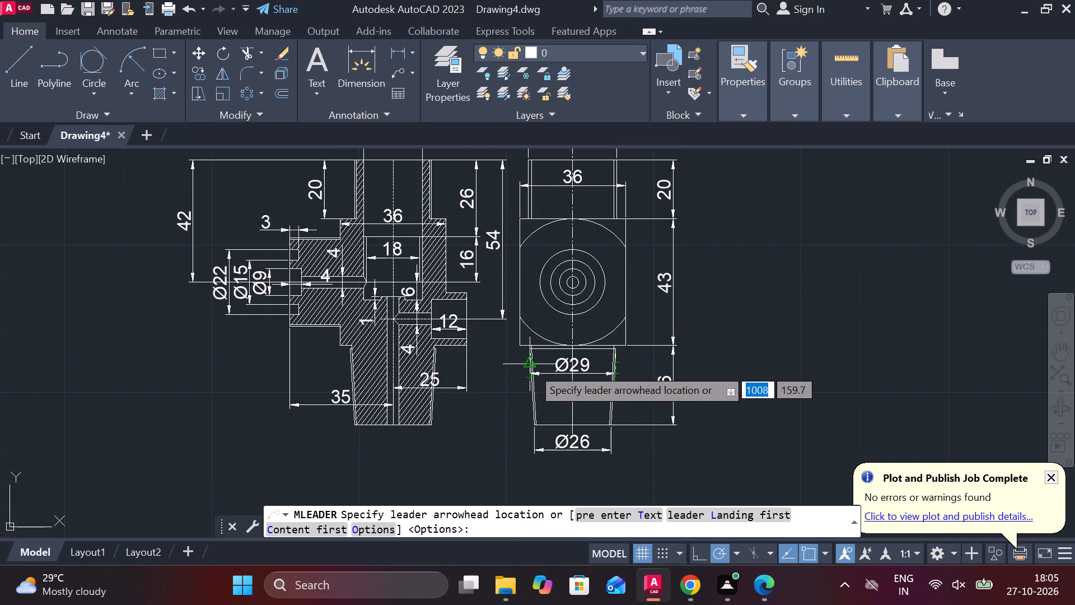
click(462, 448)
middle_drag(483, 448, 468, 410)
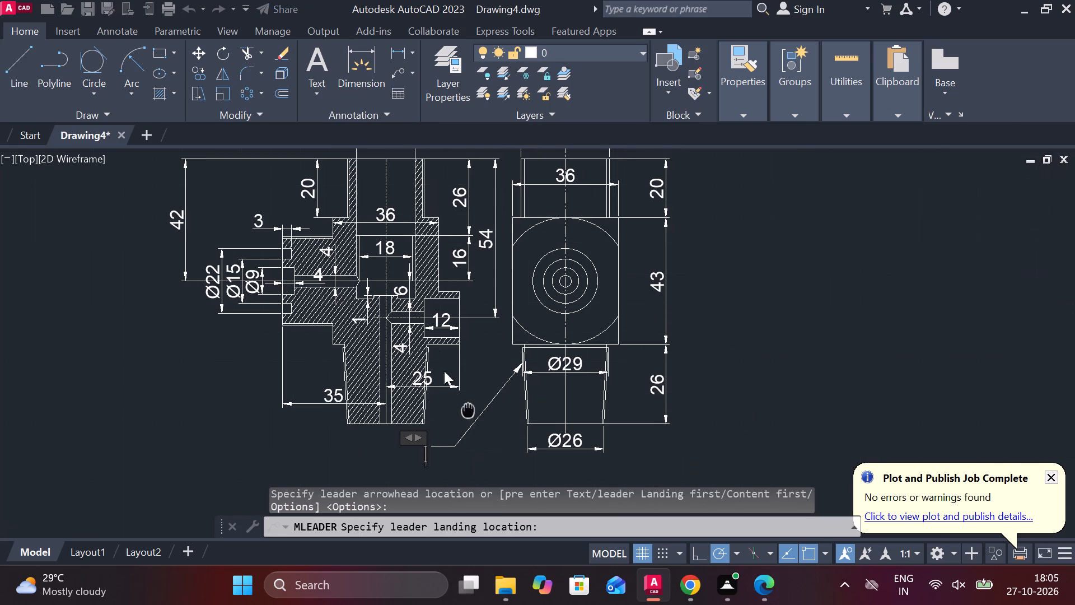
click(118, 70)
text(19)
key(BackSpace)
key(0)
key(Return)
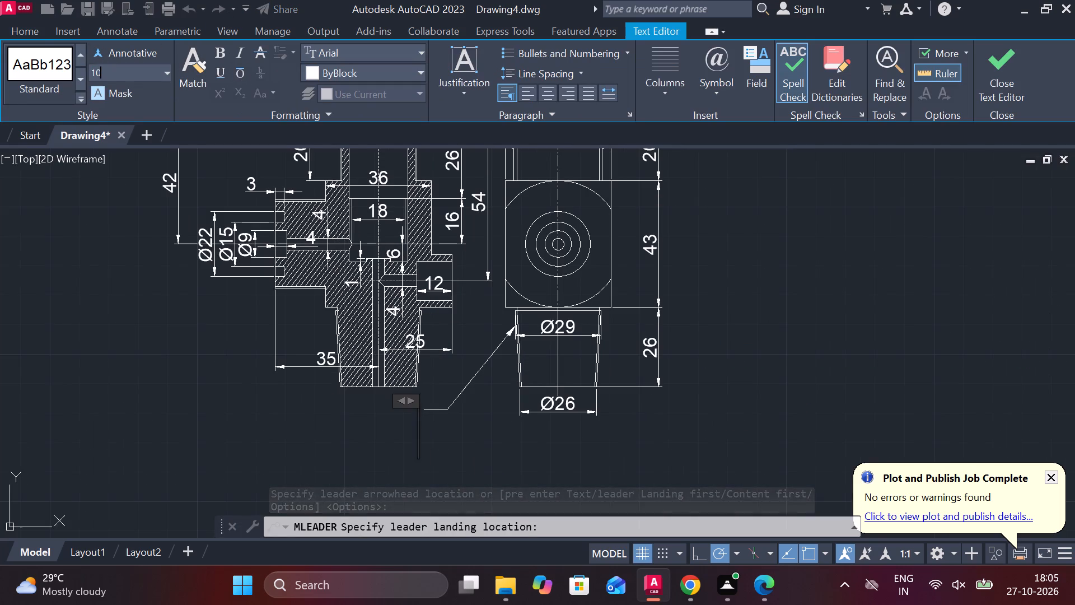
key(1)
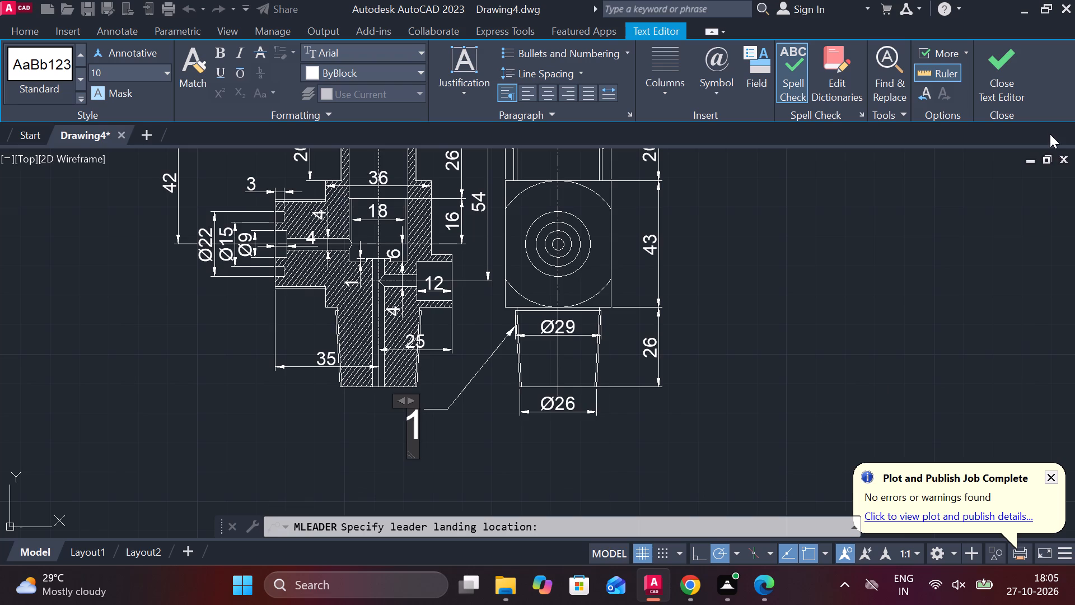
click(1006, 82)
Move the dimensioned section and side views with their part 1 leader into the space below part drawings 4 and 6.
scroll(762, 275, down, 1)
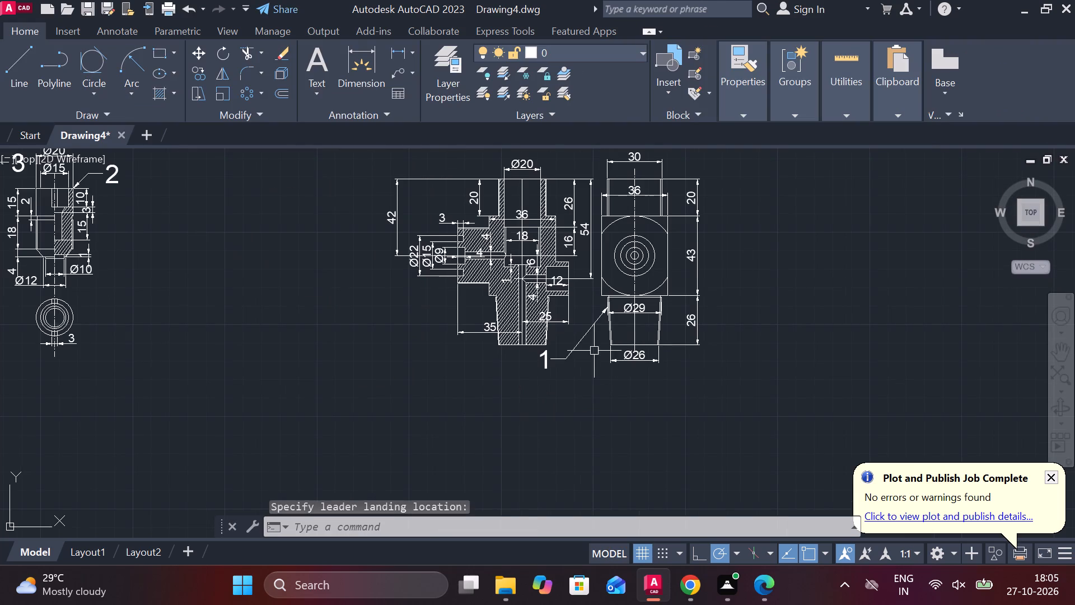
middle_drag(595, 353, 576, 420)
drag(235, 172, 320, 195)
middle_drag(684, 353, 677, 352)
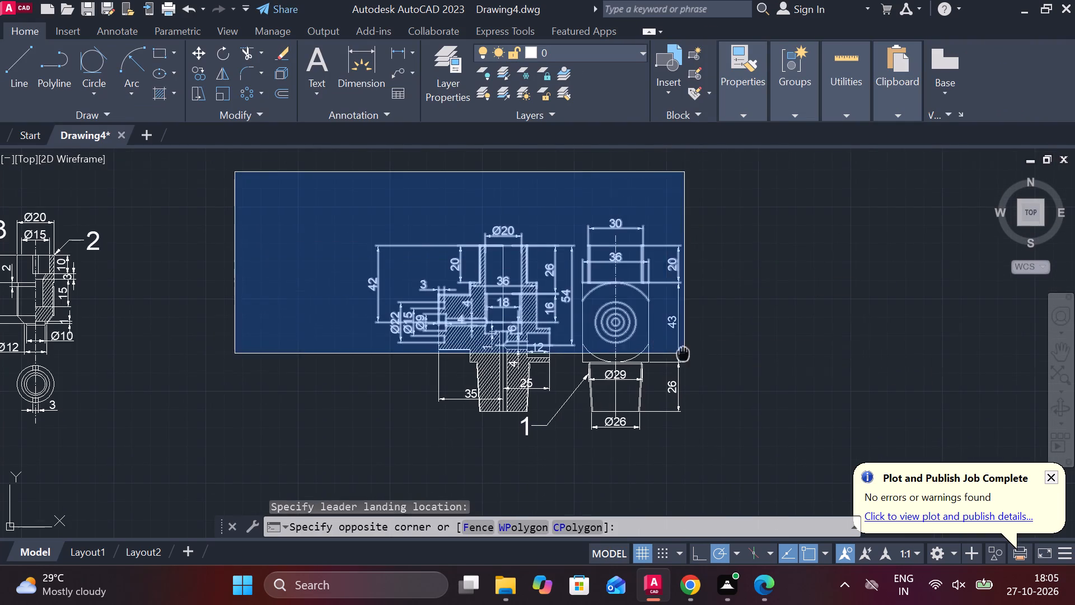
middle_drag(677, 352, 529, 259)
click(597, 374)
key(m)
key(Return)
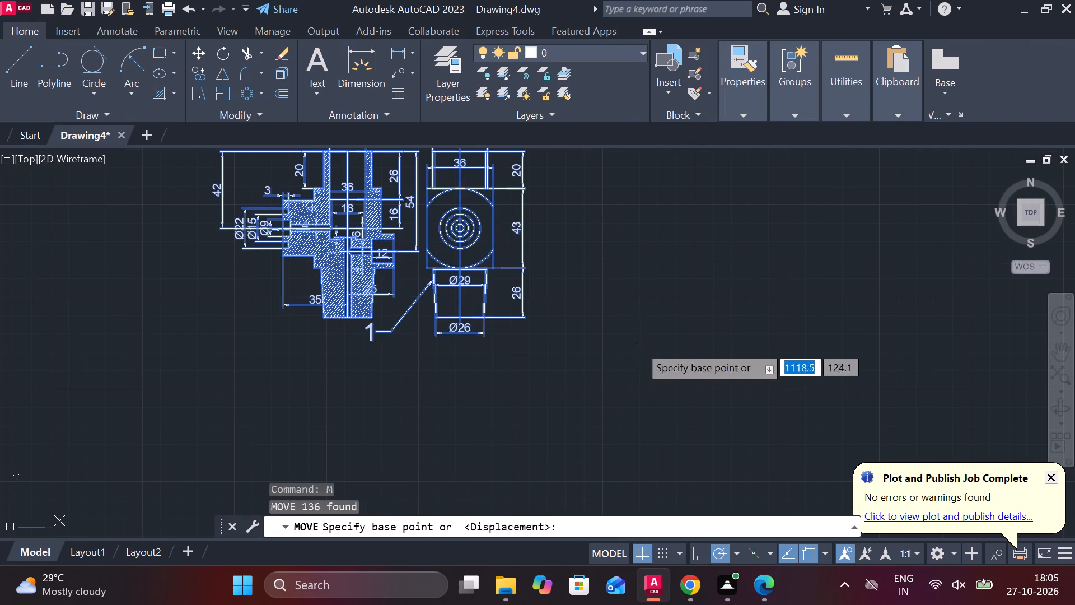
click(660, 334)
scroll(654, 327, down, 2)
scroll(432, 434, up, 1)
middle_drag(591, 402, 765, 371)
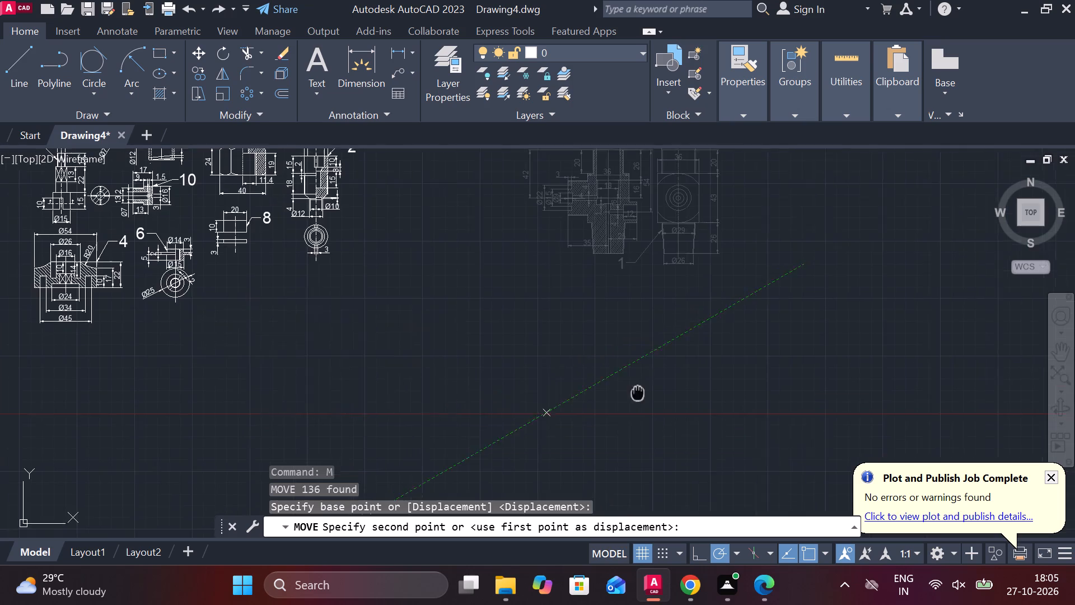
middle_drag(765, 371, 862, 360)
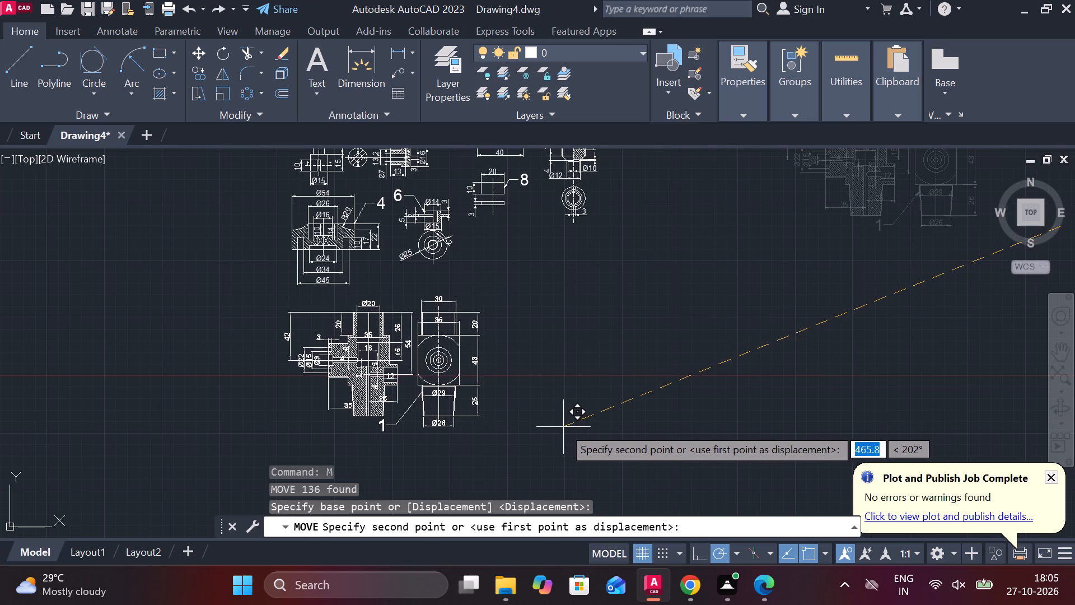
click(558, 422)
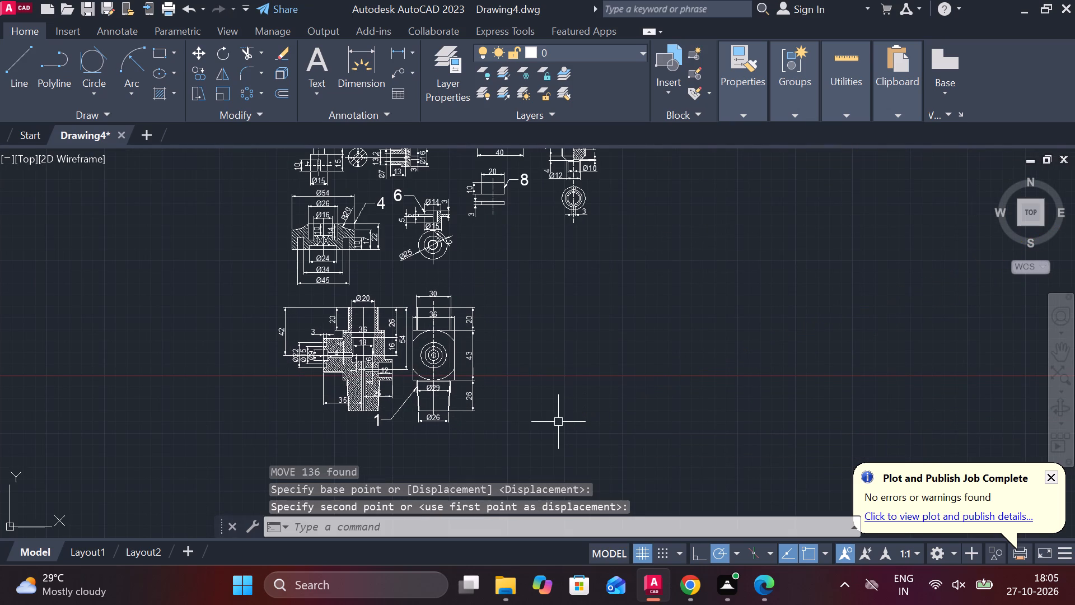
Examine the arranged part drawings, the undimensioned part copies and the undimensioned hatched section of the stepped body.
scroll(606, 396, down, 1)
scroll(559, 329, up, 1)
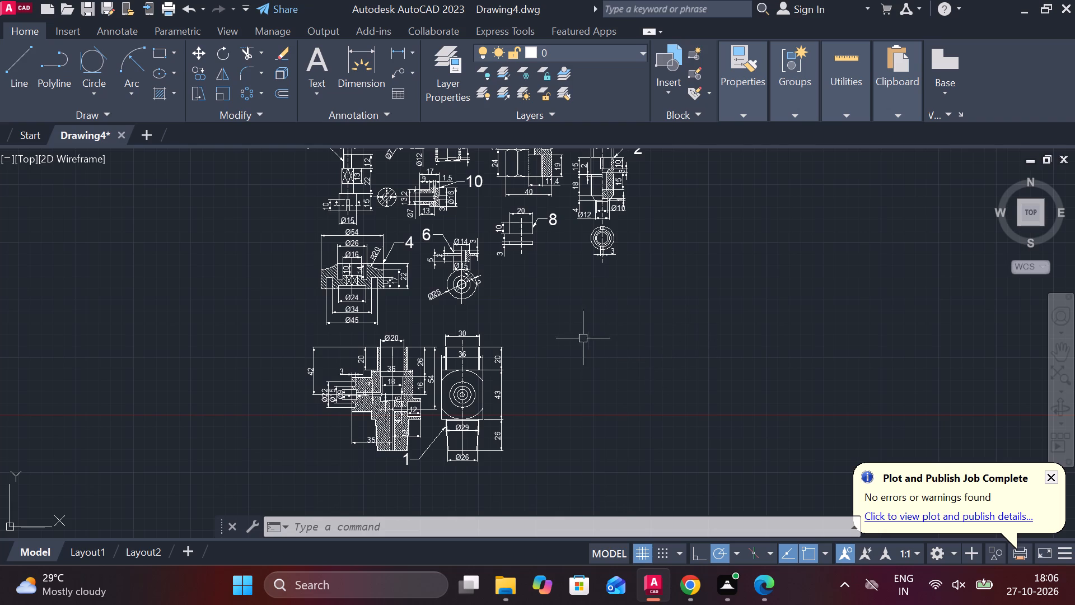
scroll(568, 387, up, 2)
middle_drag(593, 392, 886, 280)
scroll(977, 246, down, 2)
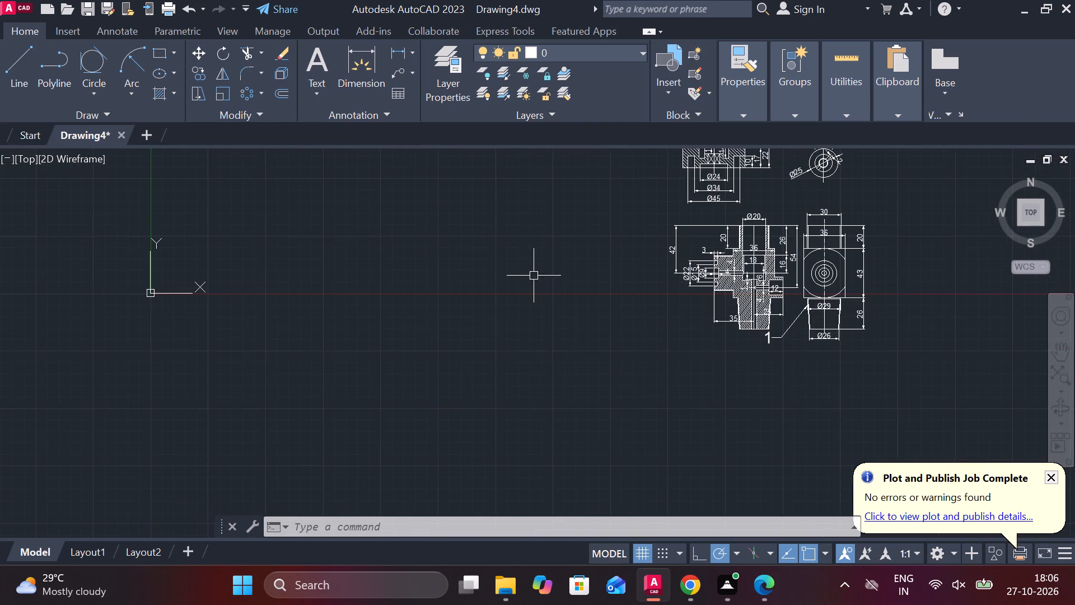
middle_drag(565, 300, 707, 418)
scroll(647, 332, down, 2)
scroll(541, 241, up, 2)
middle_drag(645, 225, 633, 424)
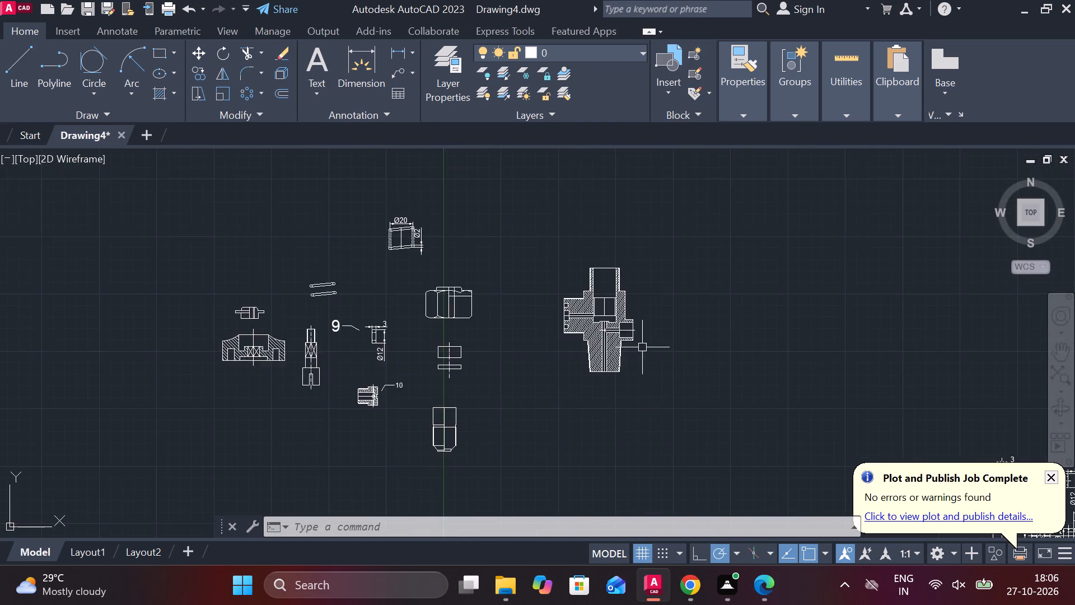
scroll(642, 346, up, 2)
middle_drag(641, 352, 649, 352)
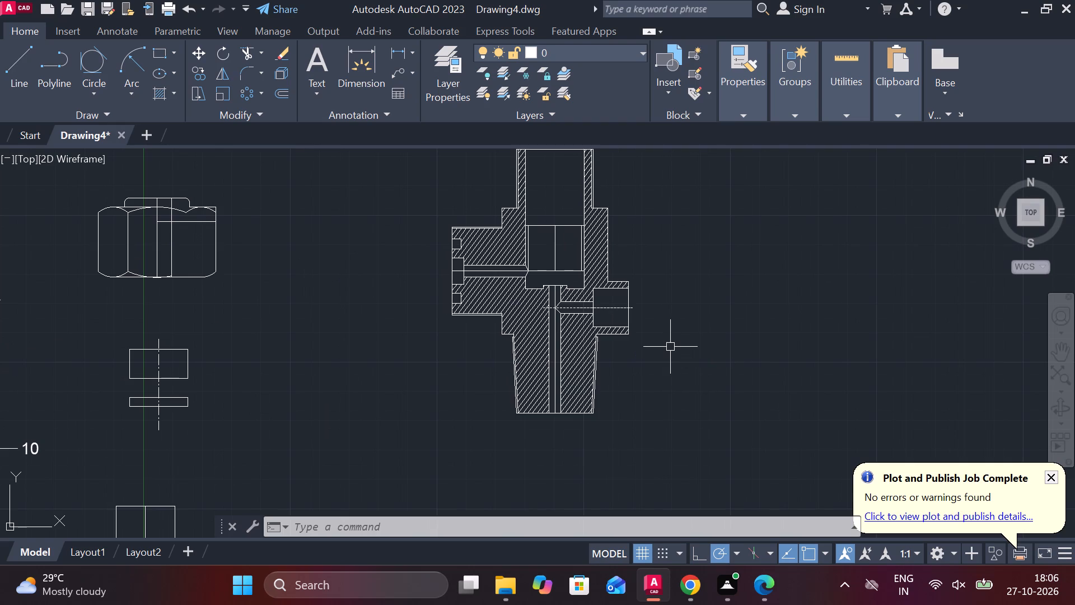
Stretch the vertical line in the hatched body's bore up to the top edge's midpoint and down to the lower passage's top edge.
middle_drag(520, 271, 551, 332)
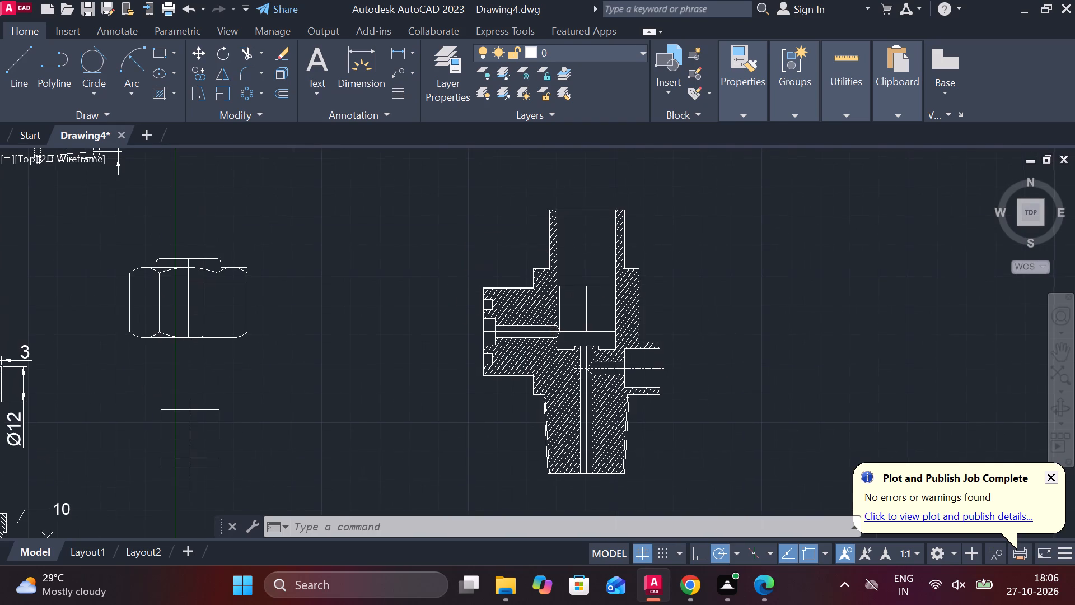
click(584, 306)
click(589, 285)
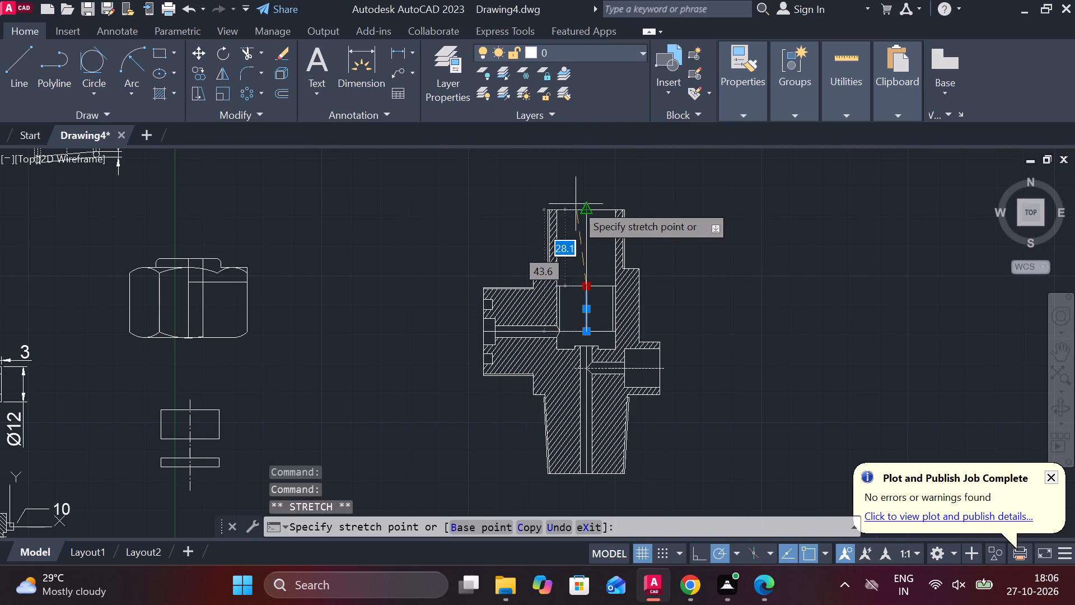
click(581, 204)
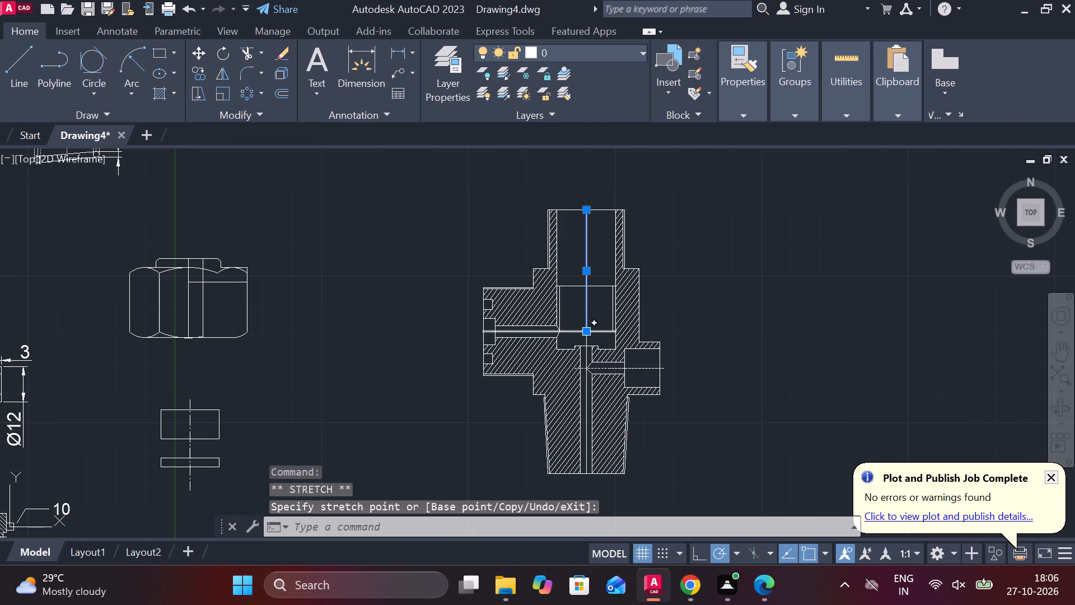
click(590, 335)
scroll(581, 351, up, 2)
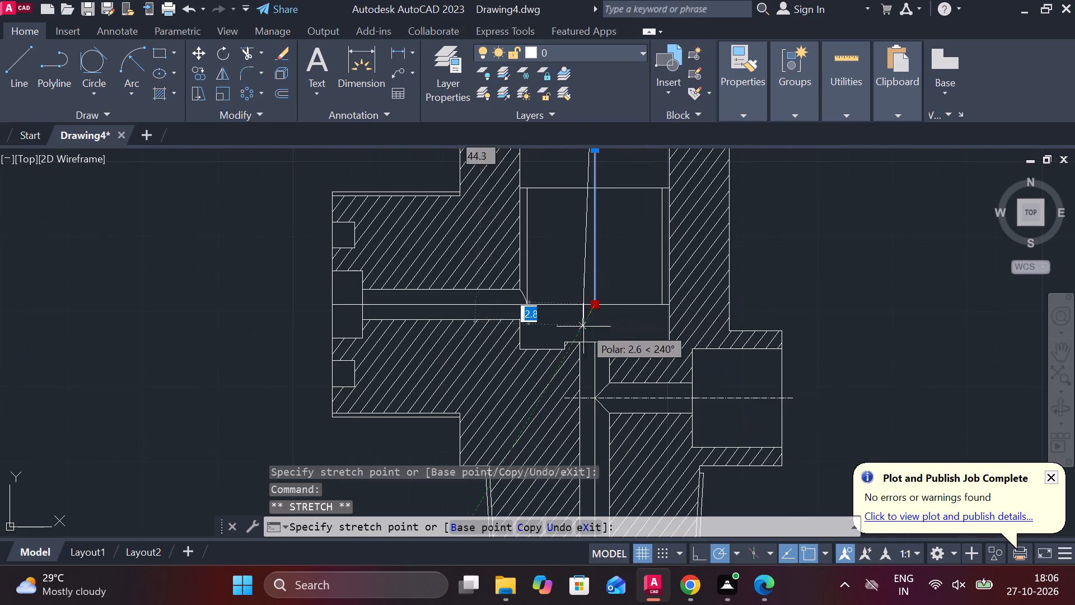
click(595, 340)
scroll(668, 311, down, 2)
key(Escape)
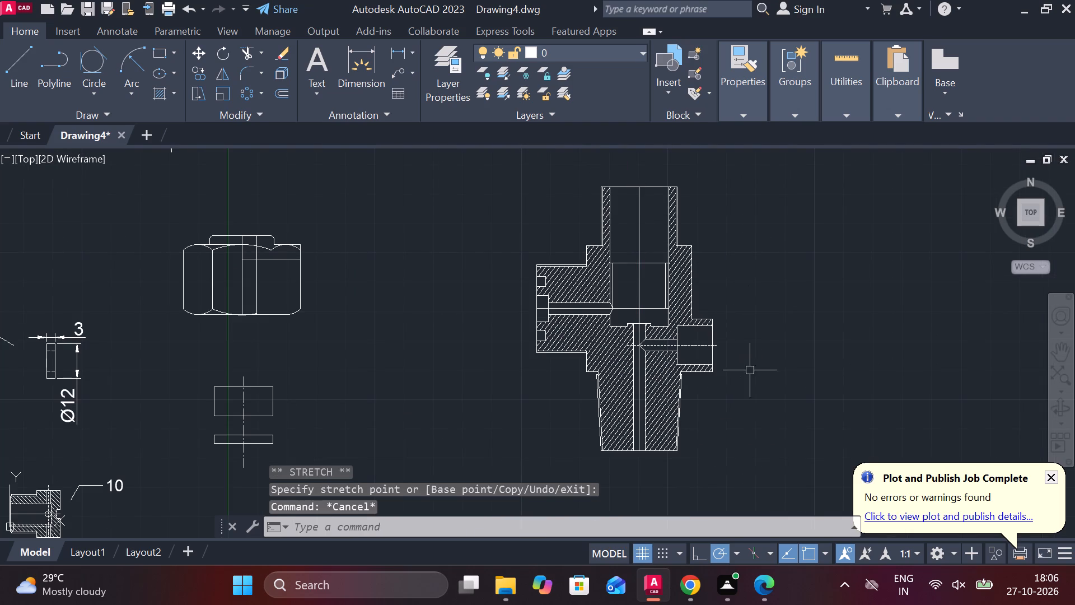
Move the undimensioned hatched cap section with its centerline from the loose part copies to the far side of the hatched stepped body.
middle_drag(473, 373, 531, 386)
middle_drag(487, 364, 498, 352)
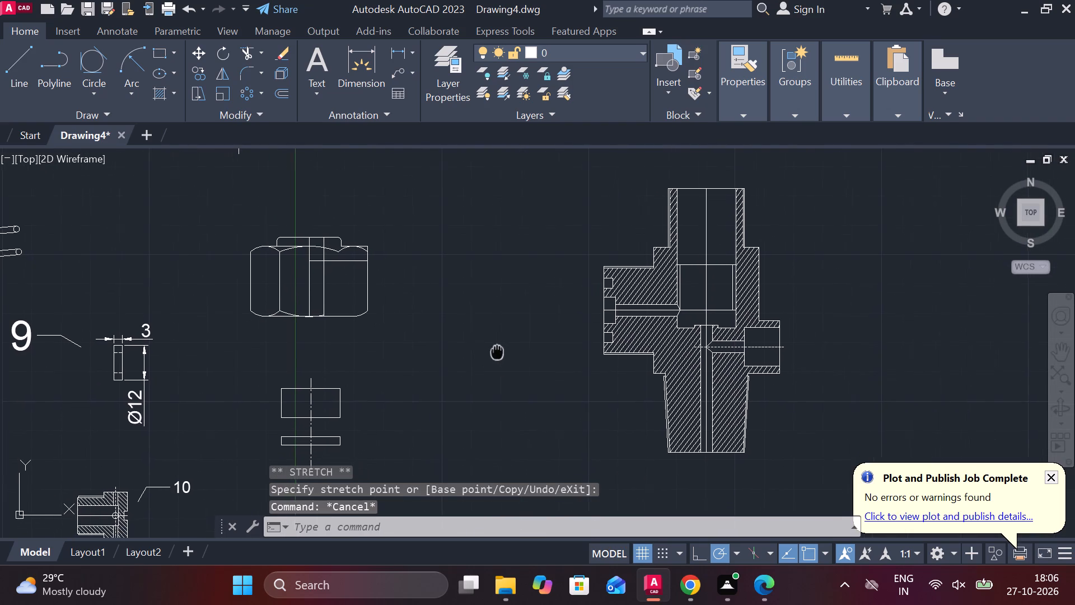
middle_drag(498, 352, 500, 352)
middle_drag(510, 351, 582, 331)
scroll(582, 335, down, 1)
middle_drag(409, 441, 461, 400)
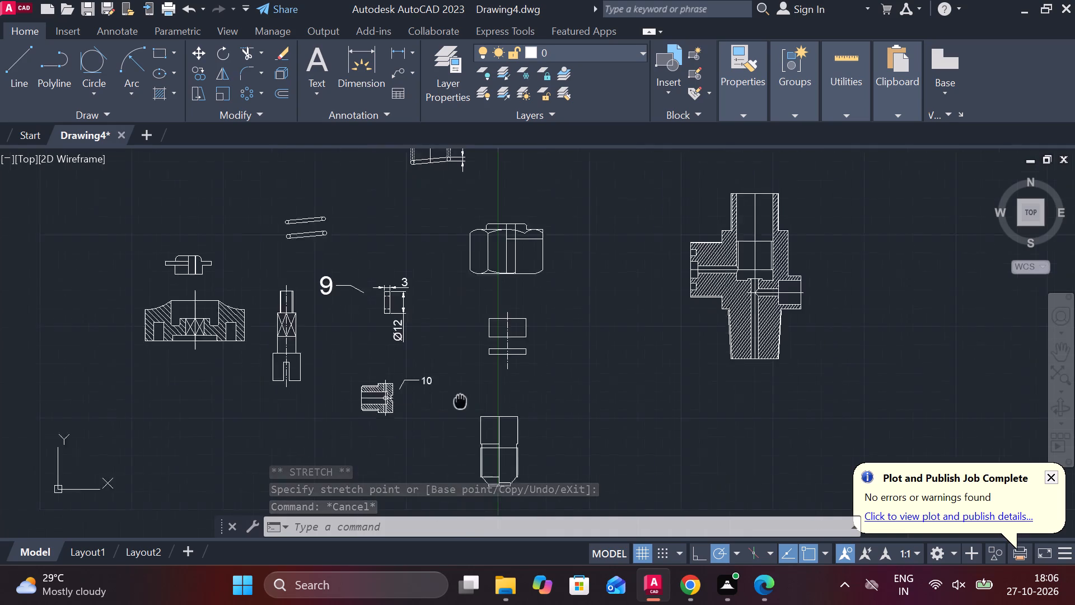
middle_drag(461, 400, 526, 397)
middle_drag(387, 353, 602, 362)
scroll(443, 315, up, 1)
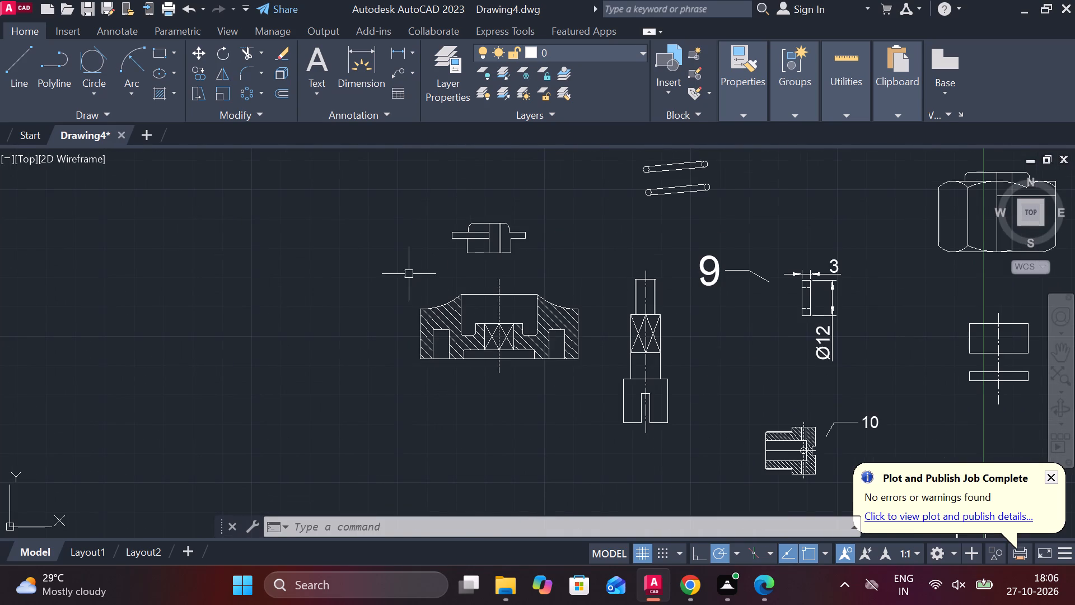
click(394, 277)
click(591, 403)
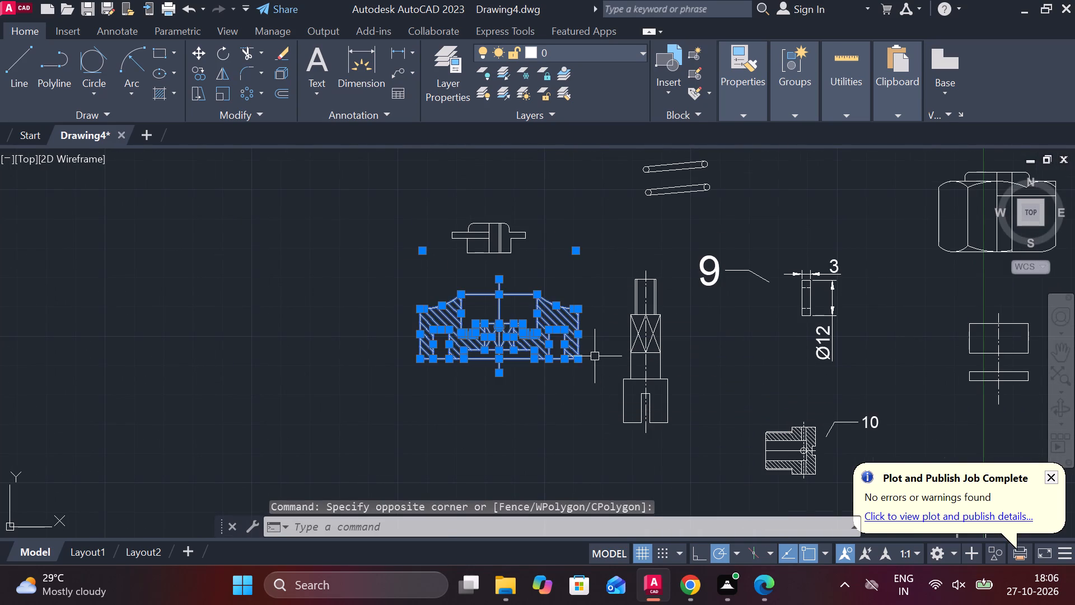
key(m)
key(Return)
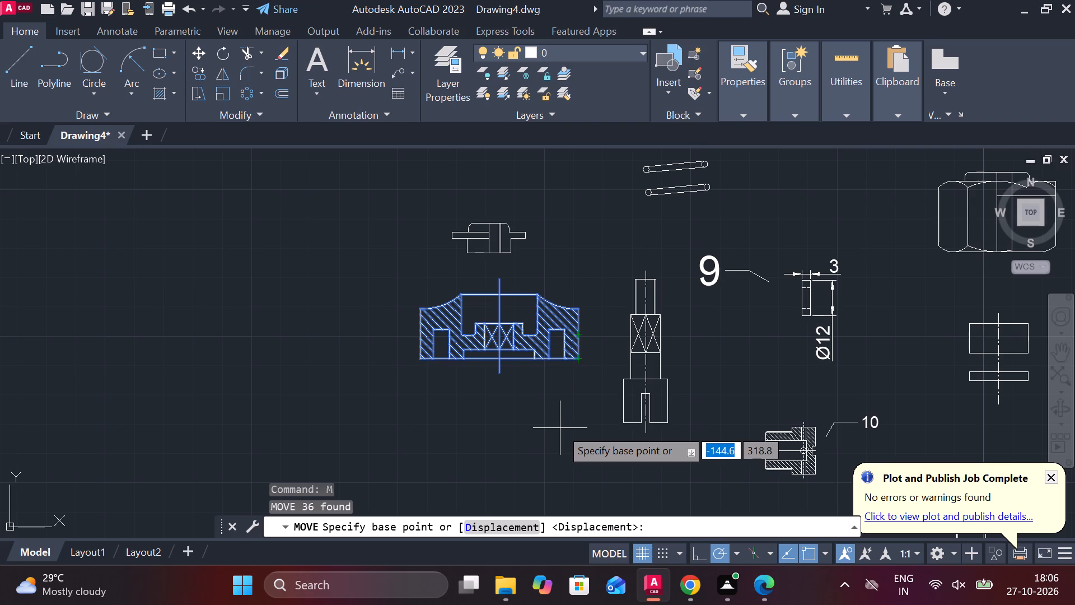
click(496, 360)
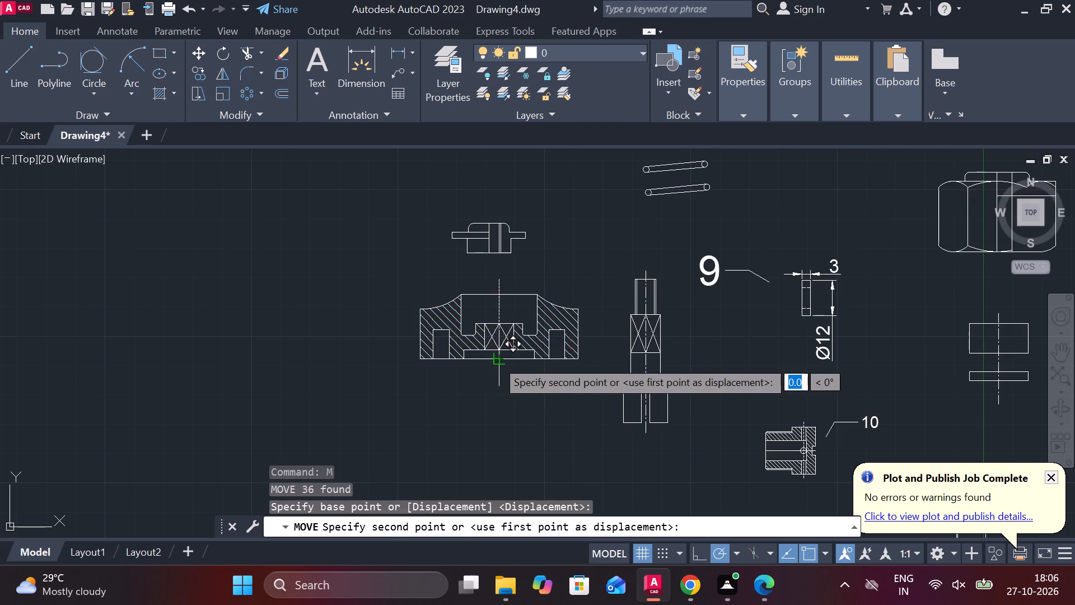
scroll(496, 360, down, 2)
middle_drag(687, 347, 568, 369)
scroll(717, 278, up, 3)
middle_drag(735, 310, 735, 310)
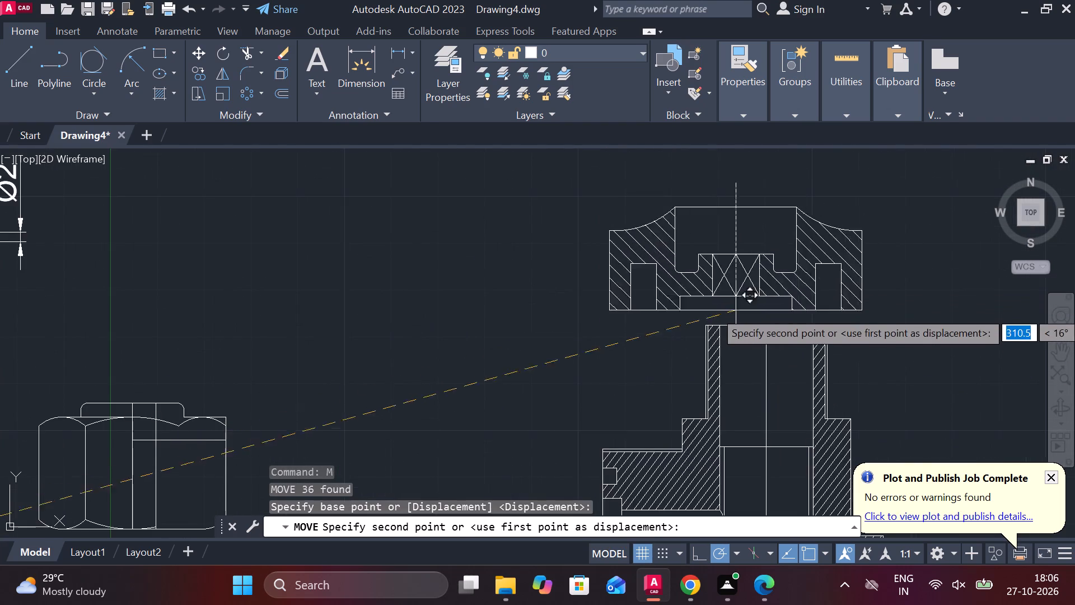
middle_drag(735, 310, 608, 273)
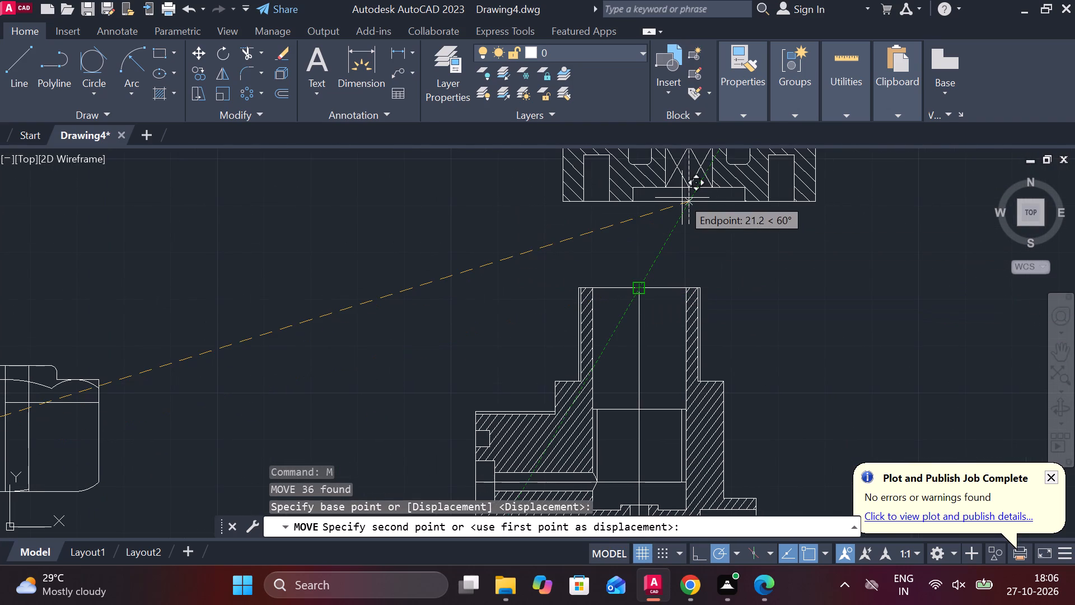
scroll(728, 218, down, 1)
middle_drag(713, 212, 567, 164)
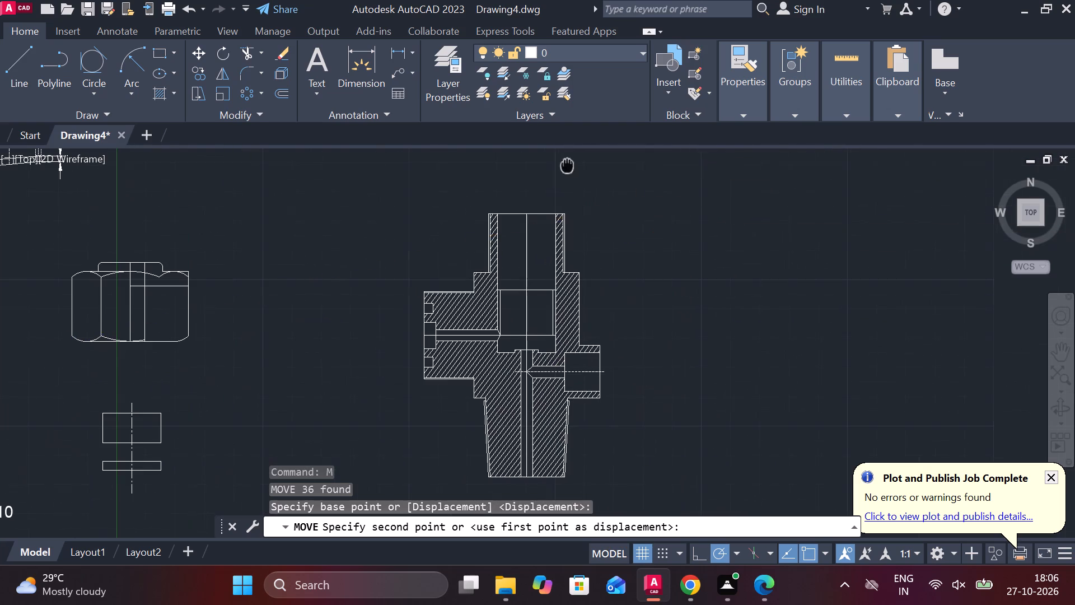
click(822, 247)
Move the undimensioned slotted spindle with its centerline into the space between the hatched stepped body and the cap section.
scroll(826, 253, down, 3)
scroll(614, 255, up, 2)
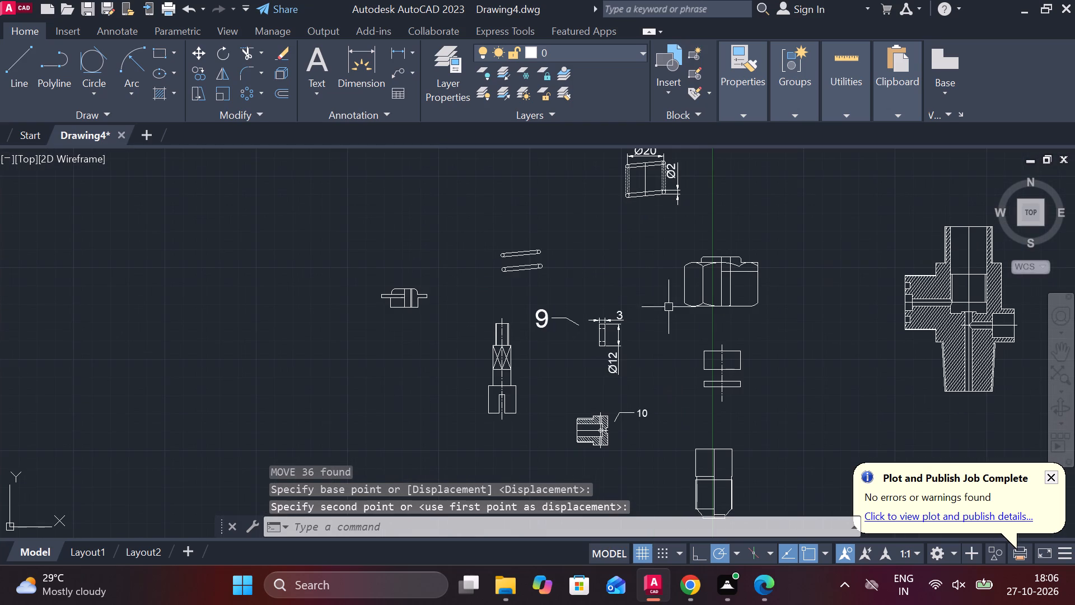
middle_drag(667, 387, 529, 328)
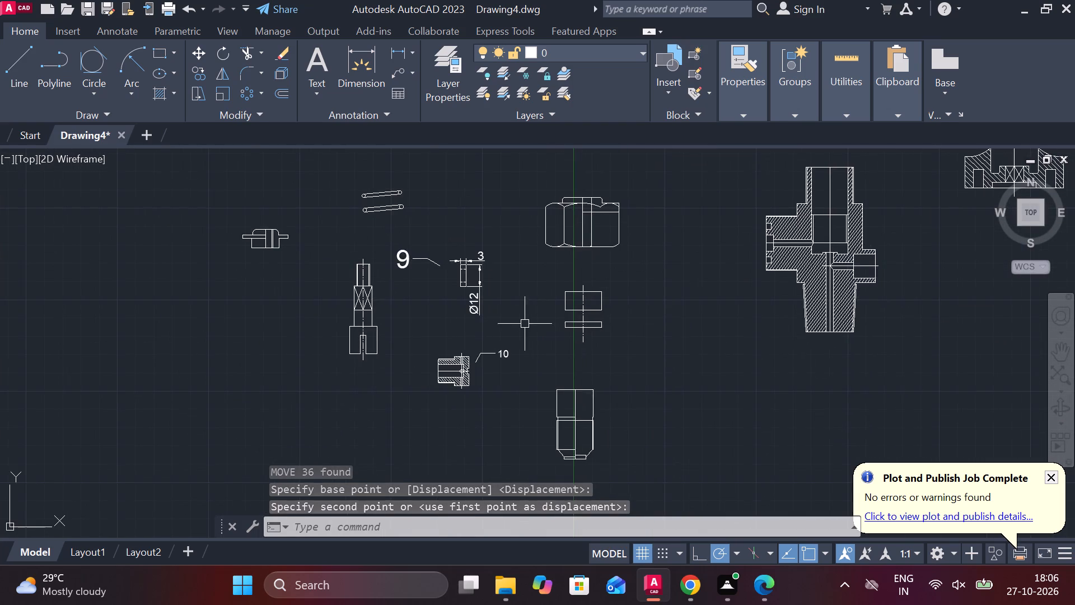
middle_drag(419, 300, 543, 366)
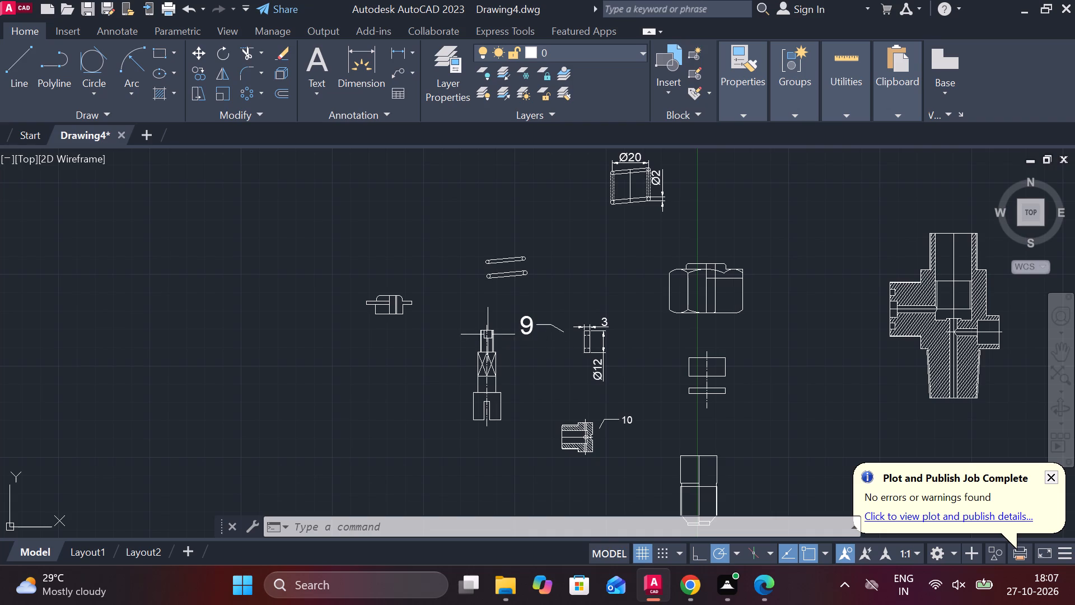
middle_drag(604, 328, 399, 316)
middle_drag(506, 388, 519, 423)
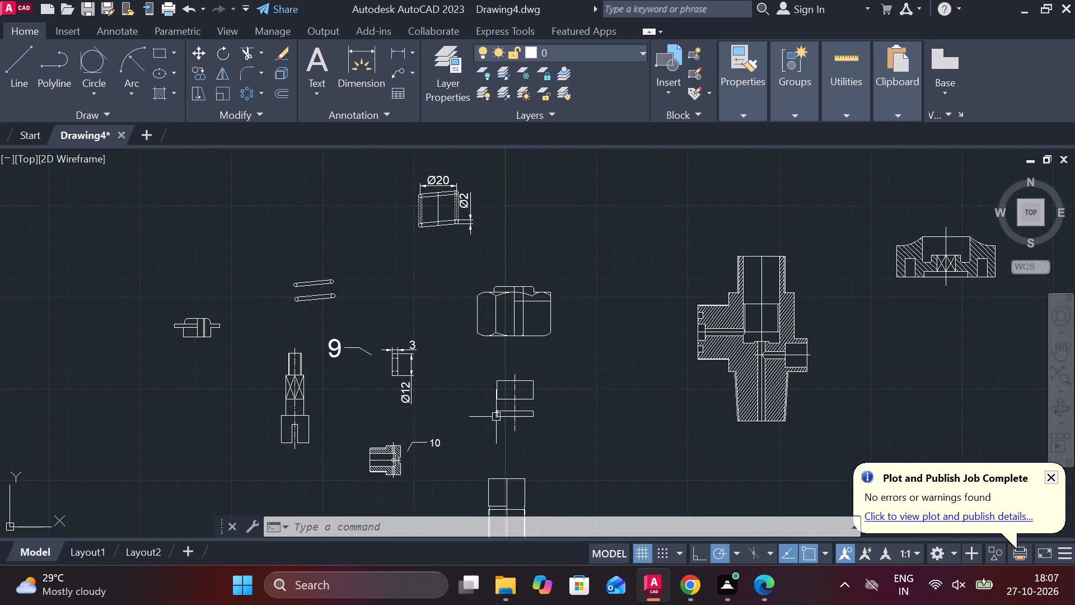
middle_drag(311, 395, 372, 387)
scroll(333, 360, up, 1)
click(335, 315)
drag(335, 315, 338, 325)
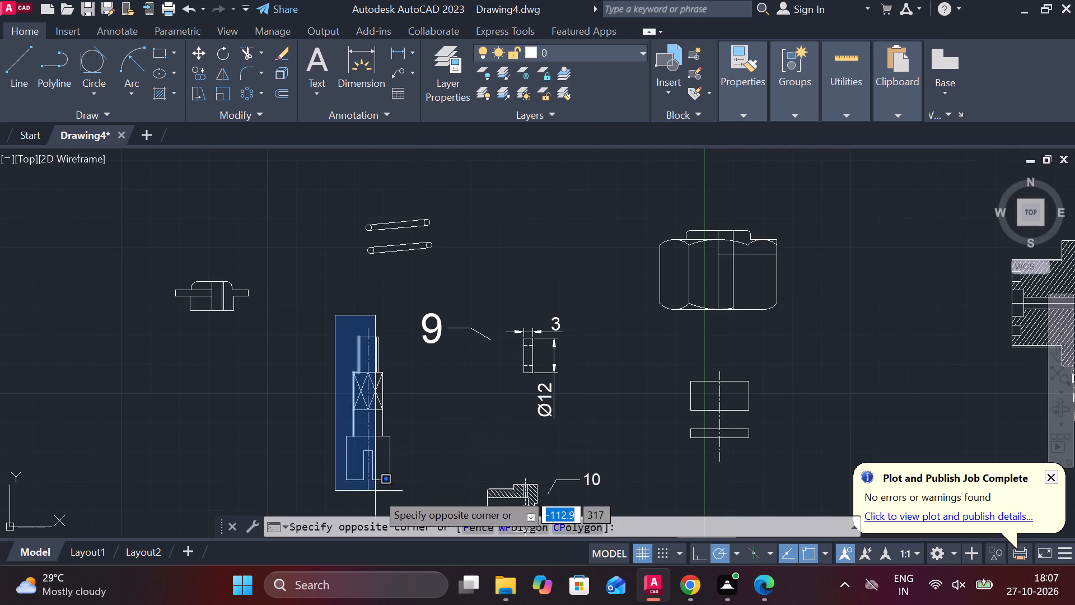
click(406, 496)
key(m)
key(Return)
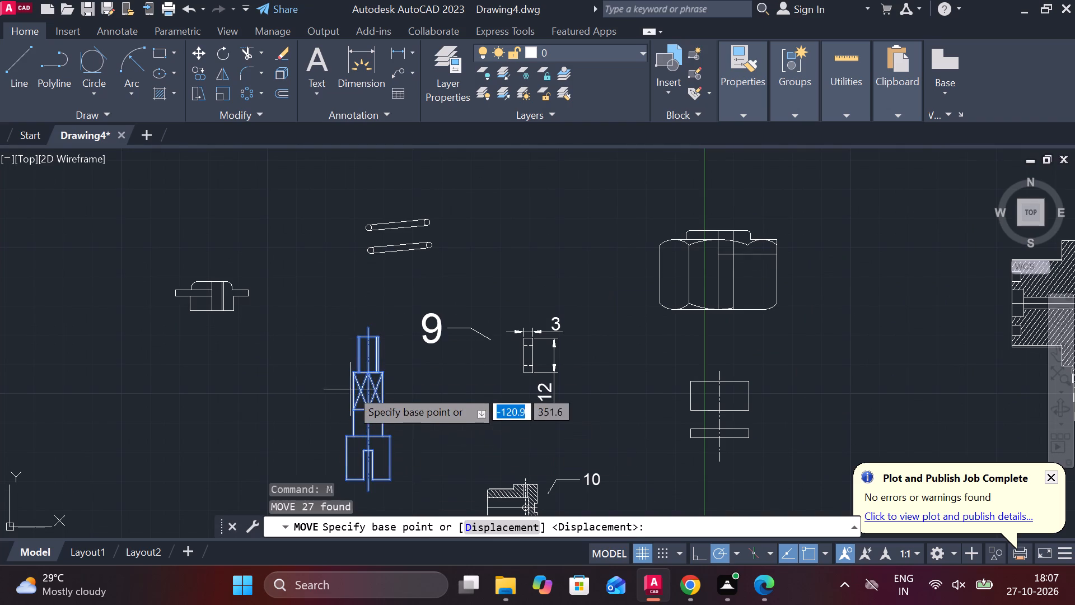
click(371, 410)
scroll(409, 389, down, 1)
middle_drag(614, 383, 590, 379)
middle_drag(507, 395, 221, 390)
scroll(519, 304, up, 2)
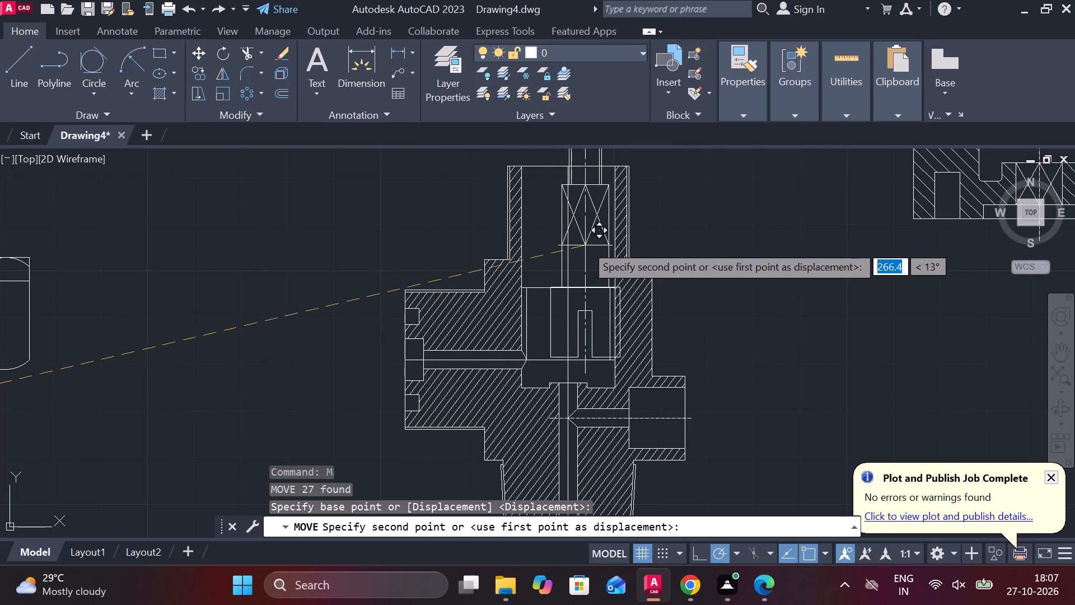
middle_drag(585, 232, 555, 274)
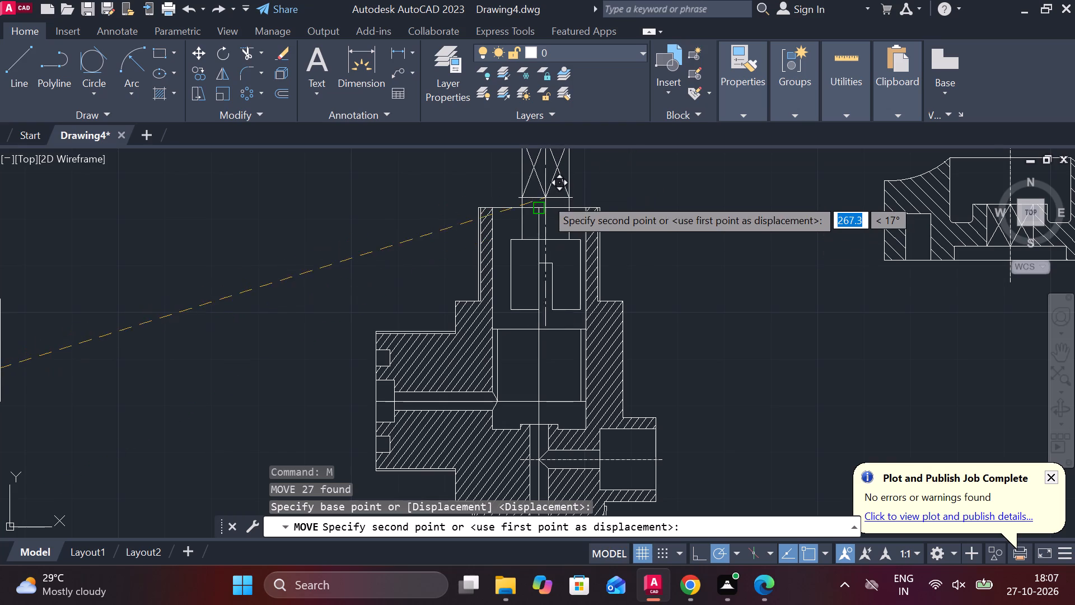
scroll(540, 203, down, 1)
middle_drag(540, 203, 537, 265)
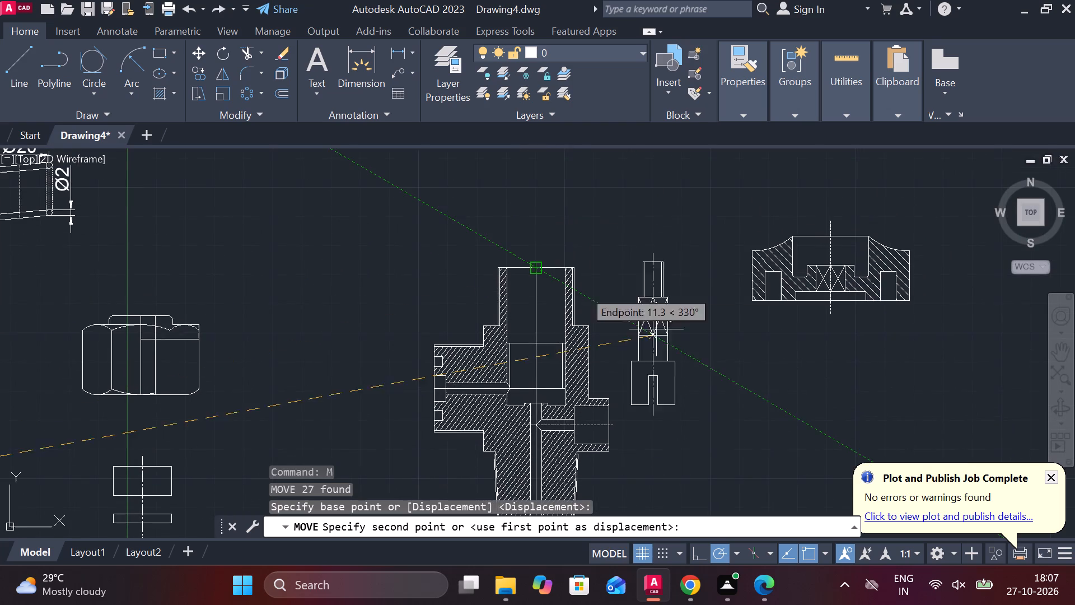
middle_drag(683, 393, 493, 378)
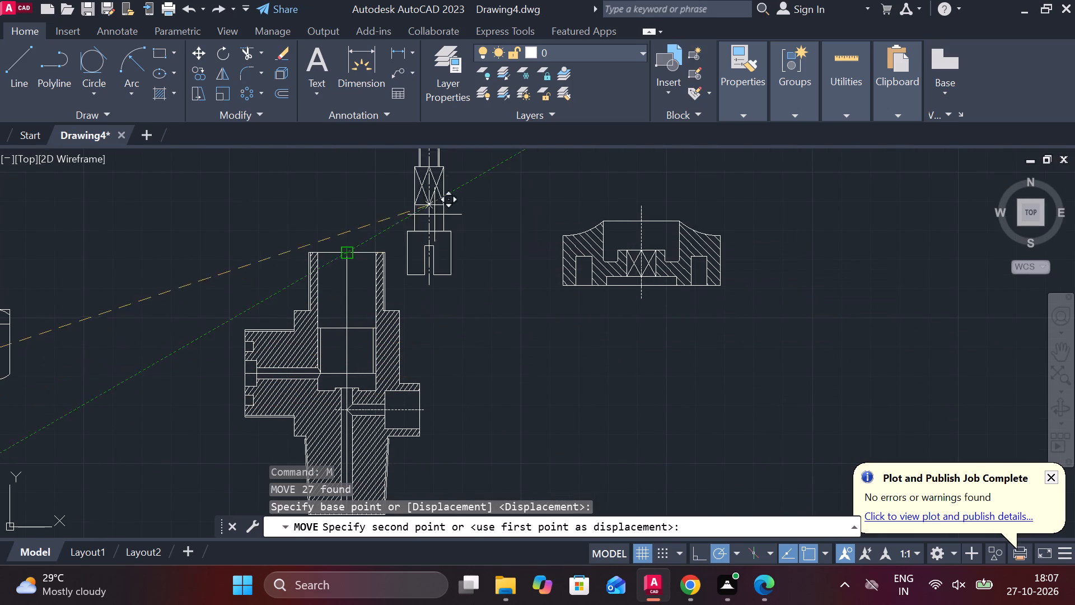
middle_drag(368, 250, 471, 259)
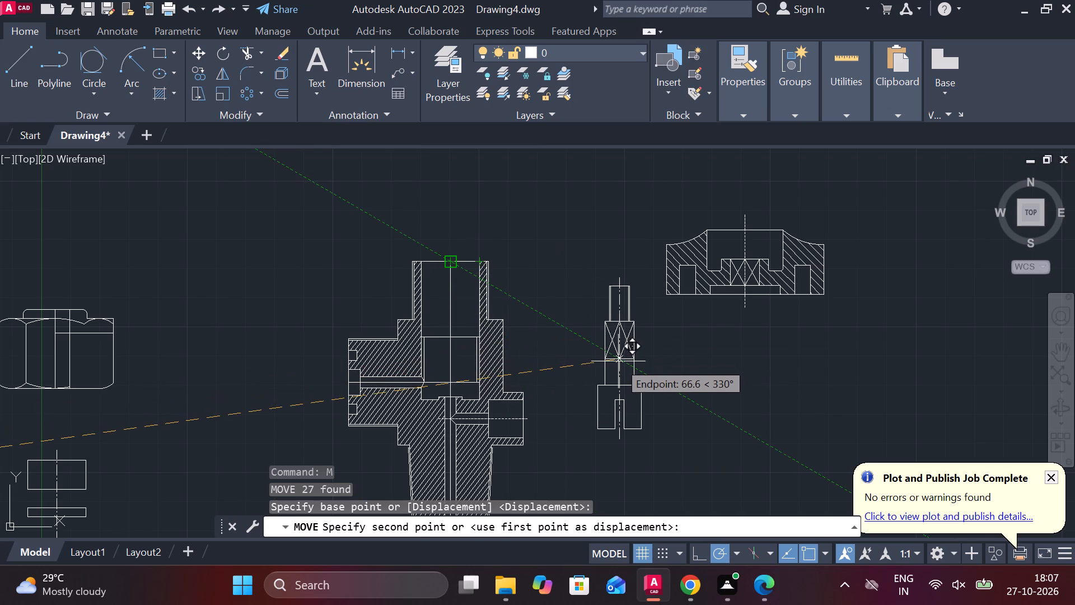
click(618, 359)
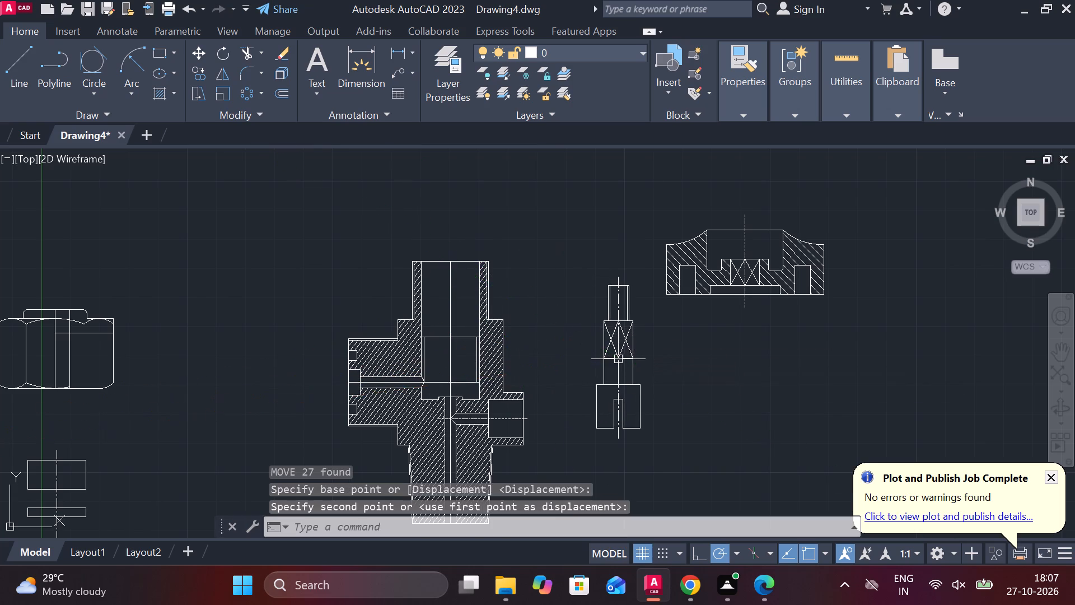
Move the undimensioned chamfer-ended cylindrical plug into the hatched body's bore, placing its bottom midpoint at the top of the central vertical passage.
scroll(631, 355, down, 3)
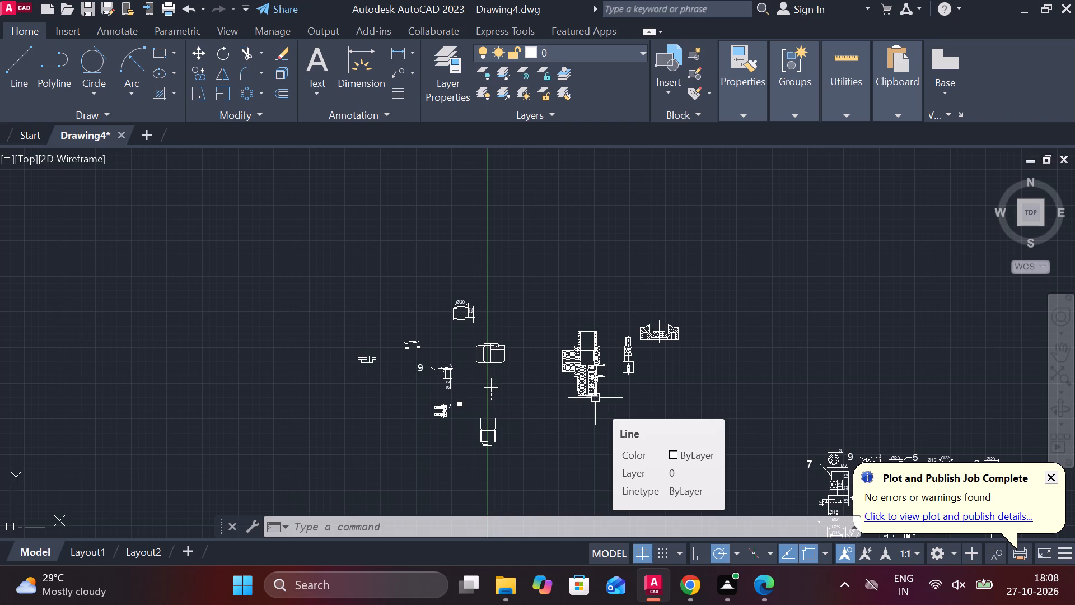
scroll(458, 391, up, 1)
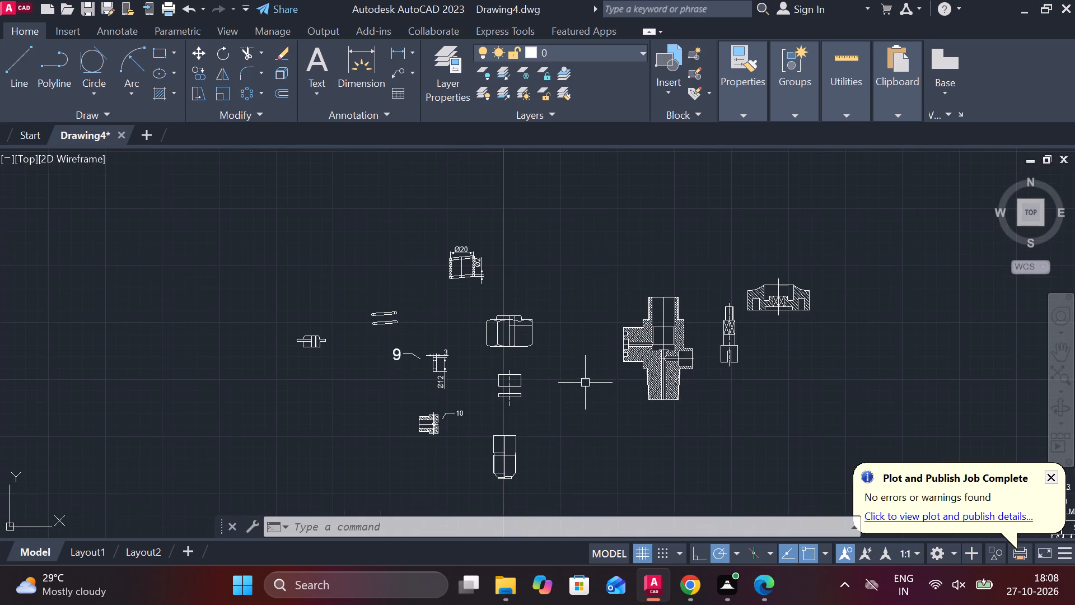
scroll(672, 397, up, 2)
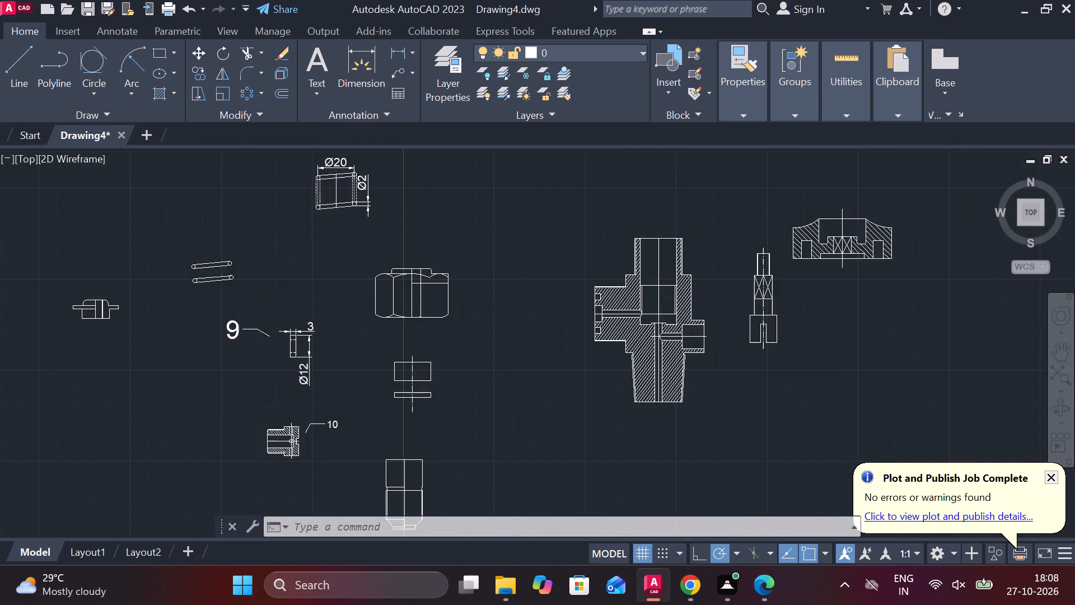
middle_drag(553, 388, 513, 421)
middle_drag(513, 421, 502, 448)
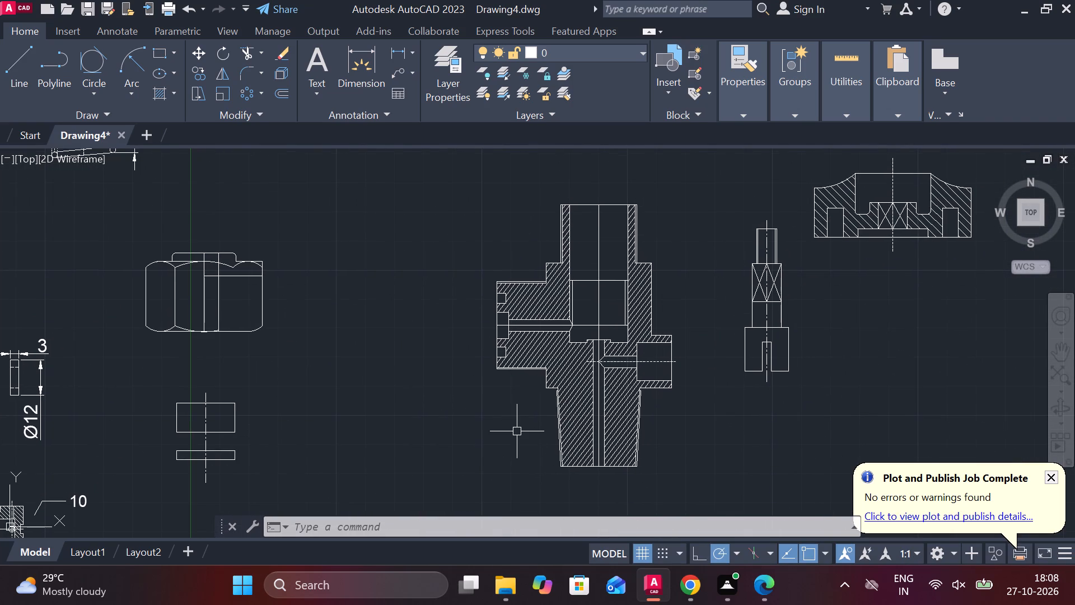
scroll(517, 430, down, 1)
middle_drag(468, 420, 647, 333)
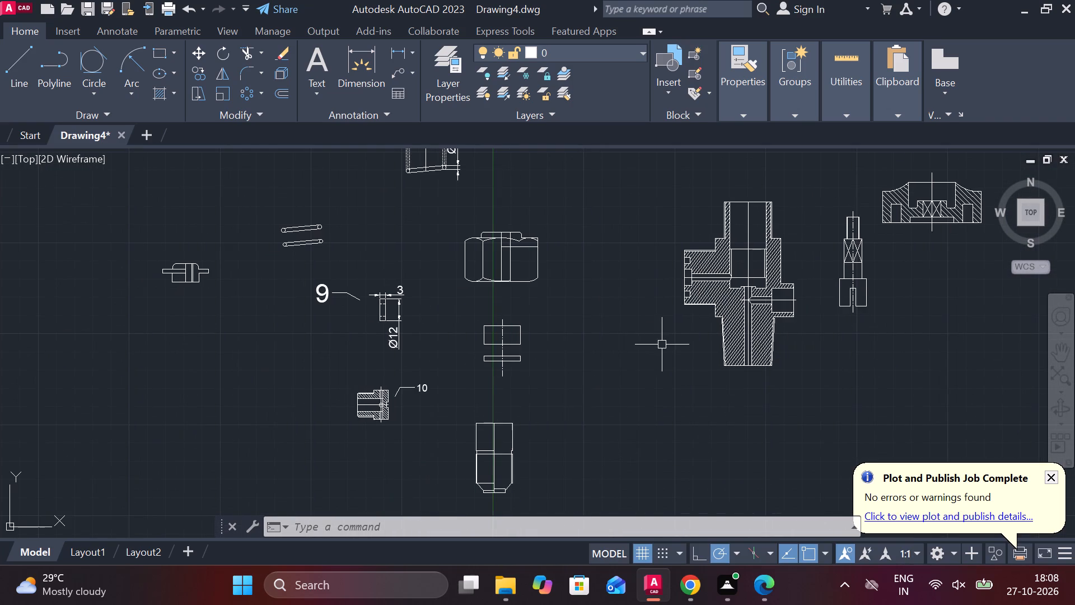
middle_drag(613, 371, 613, 313)
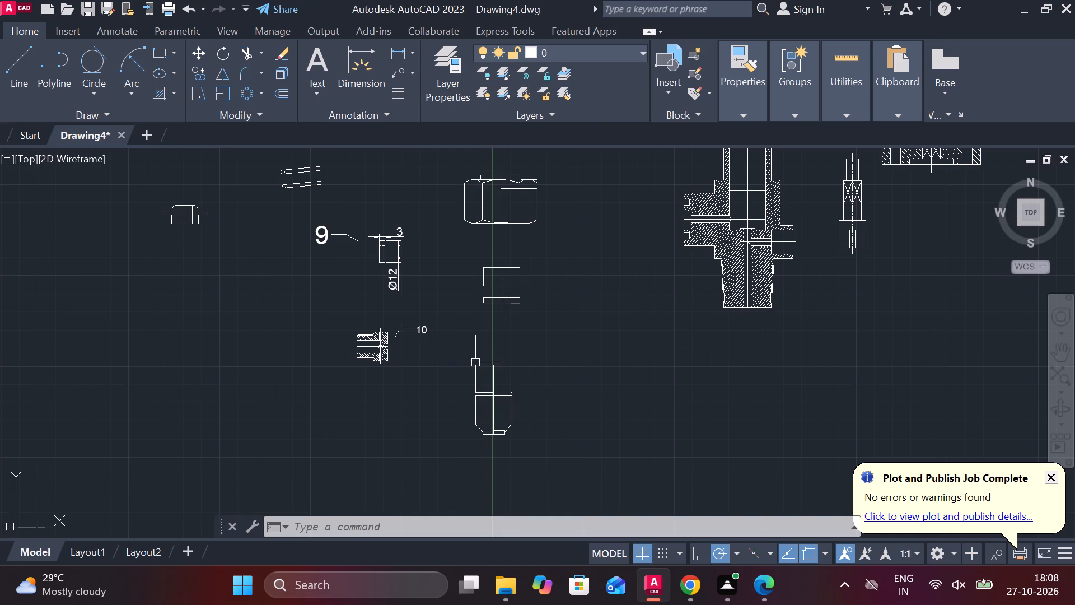
scroll(481, 375, up, 1)
middle_drag(480, 373, 467, 351)
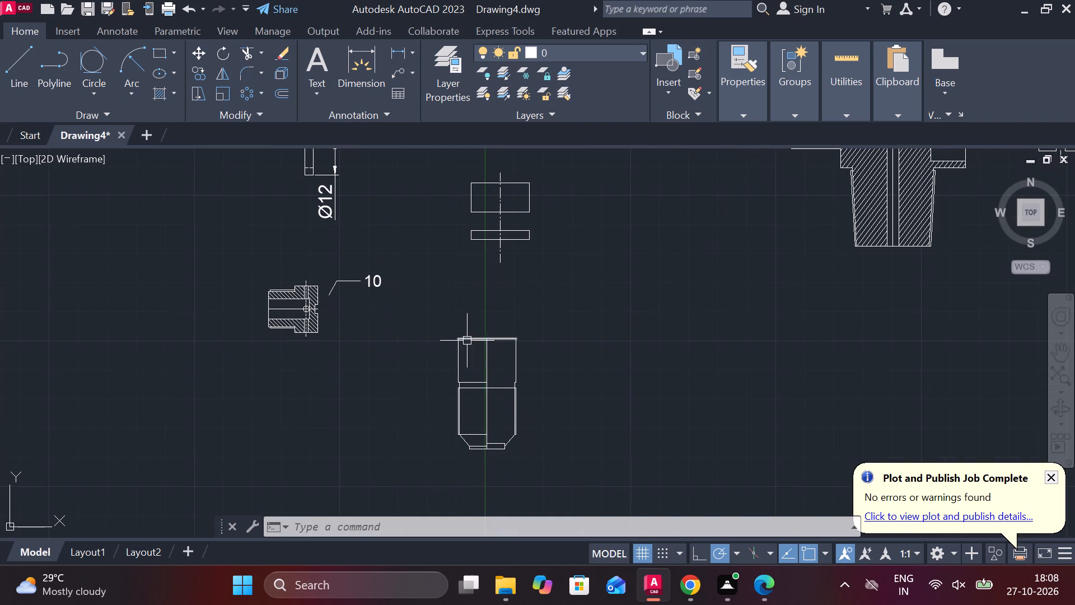
click(437, 328)
click(539, 458)
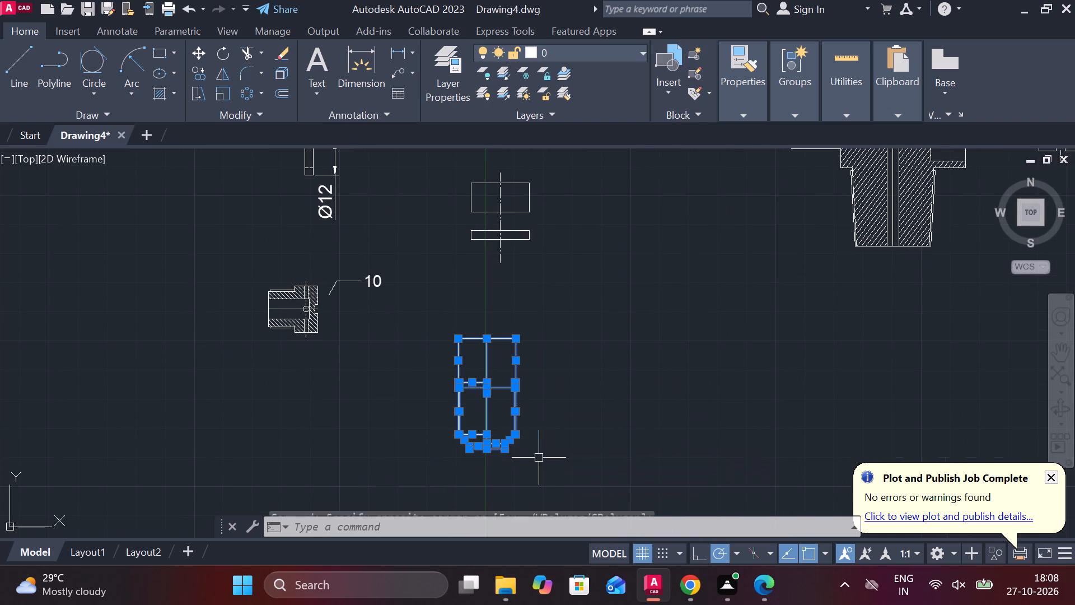
key(m)
key(Return)
click(488, 451)
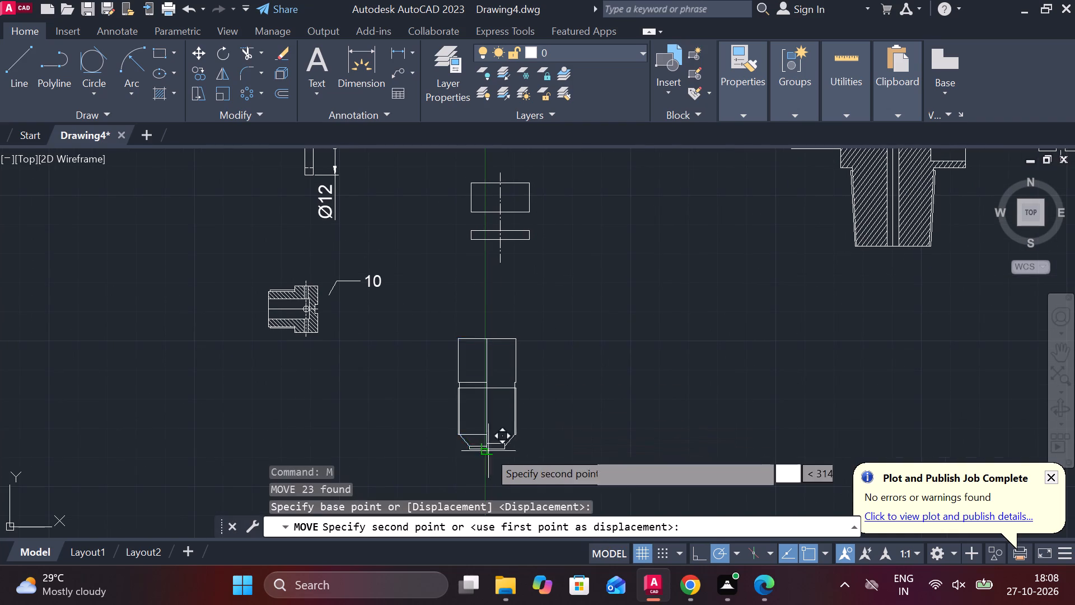
middle_drag(587, 353, 452, 476)
middle_drag(672, 330, 578, 395)
scroll(671, 315, up, 2)
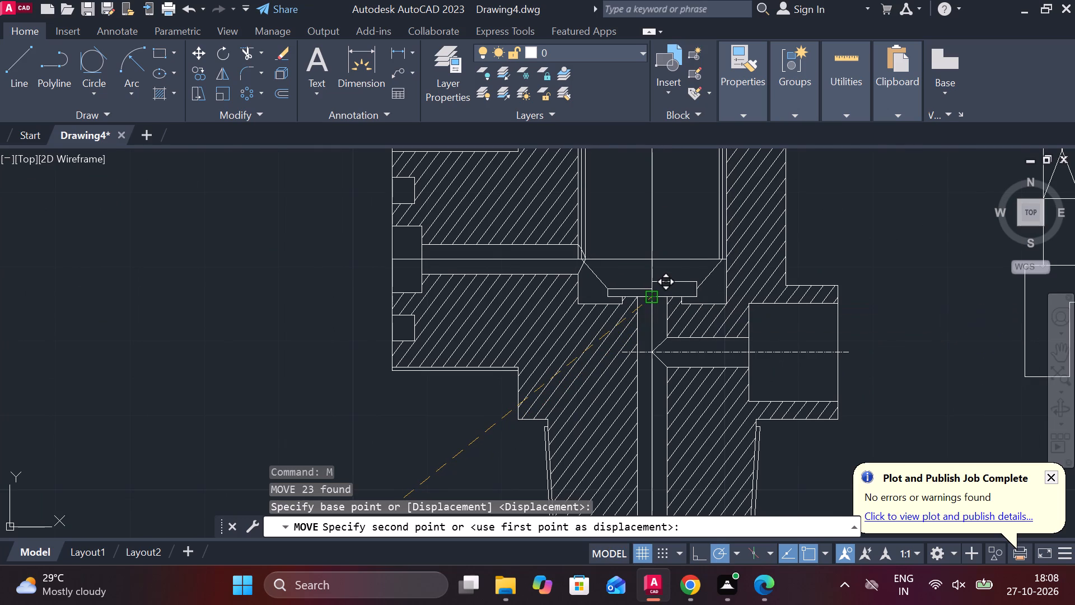
click(652, 296)
Draw lines about 6 mm outward from the plug's axis and down to the chamfer's end, matching the disc's taller half at its base.
scroll(780, 295, down, 1)
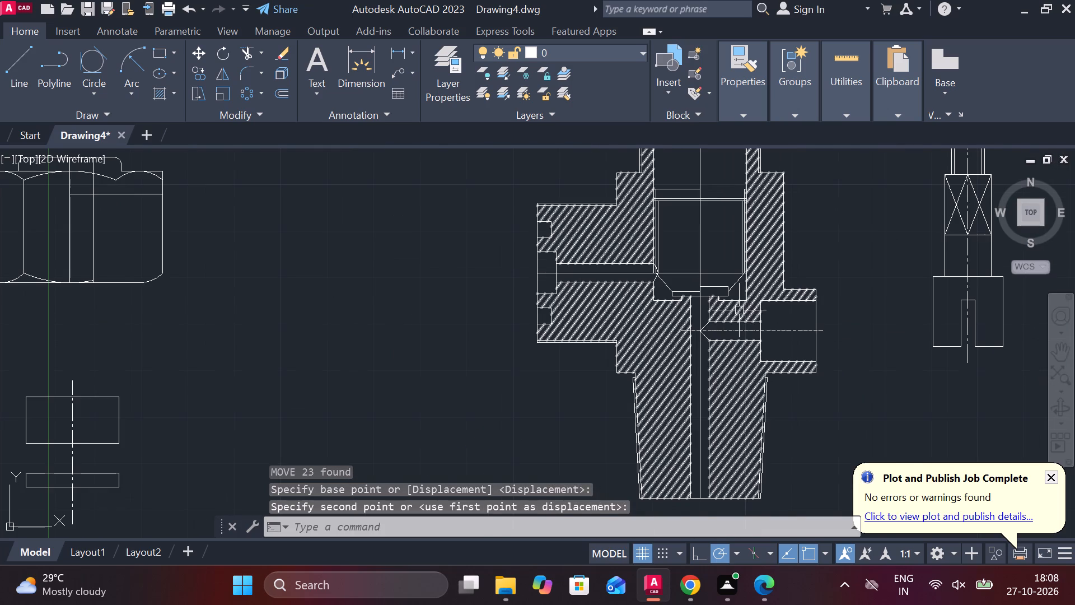
scroll(735, 311, up, 2)
middle_drag(721, 294, 700, 342)
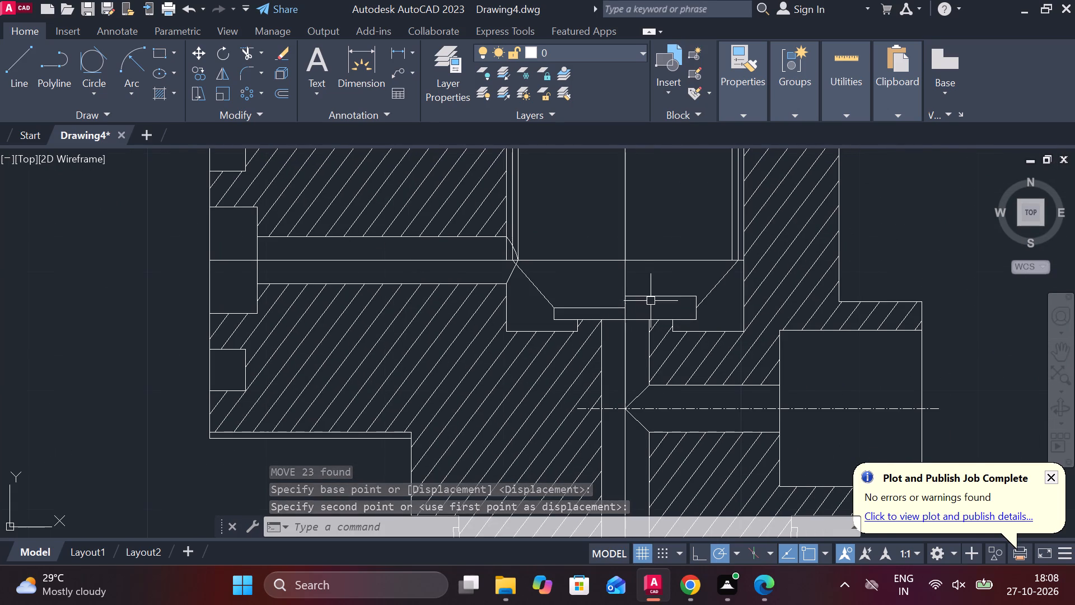
key(l)
key(Return)
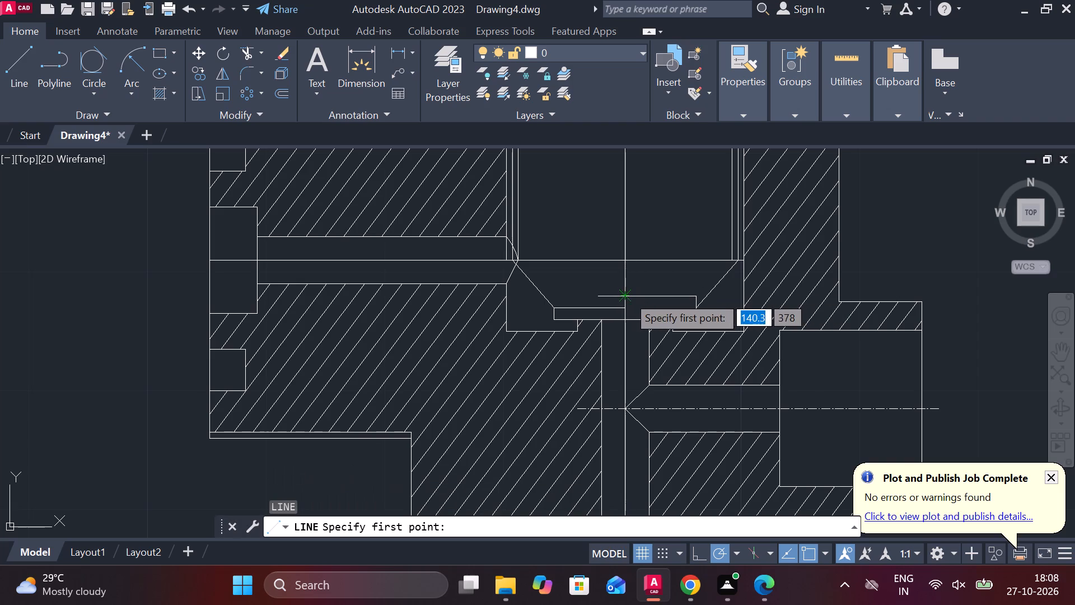
click(627, 295)
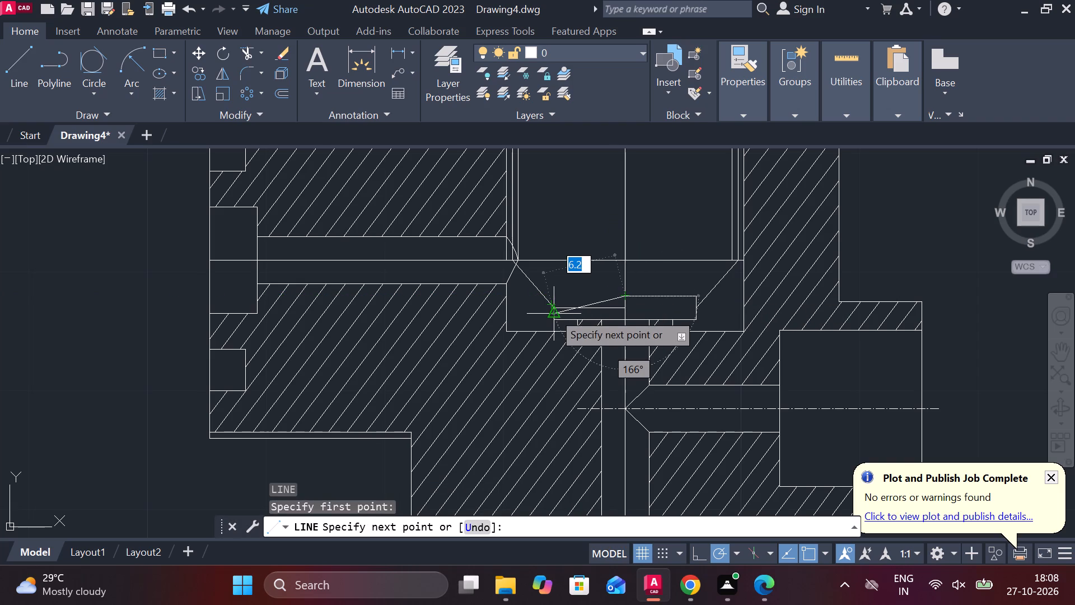
click(557, 286)
click(557, 300)
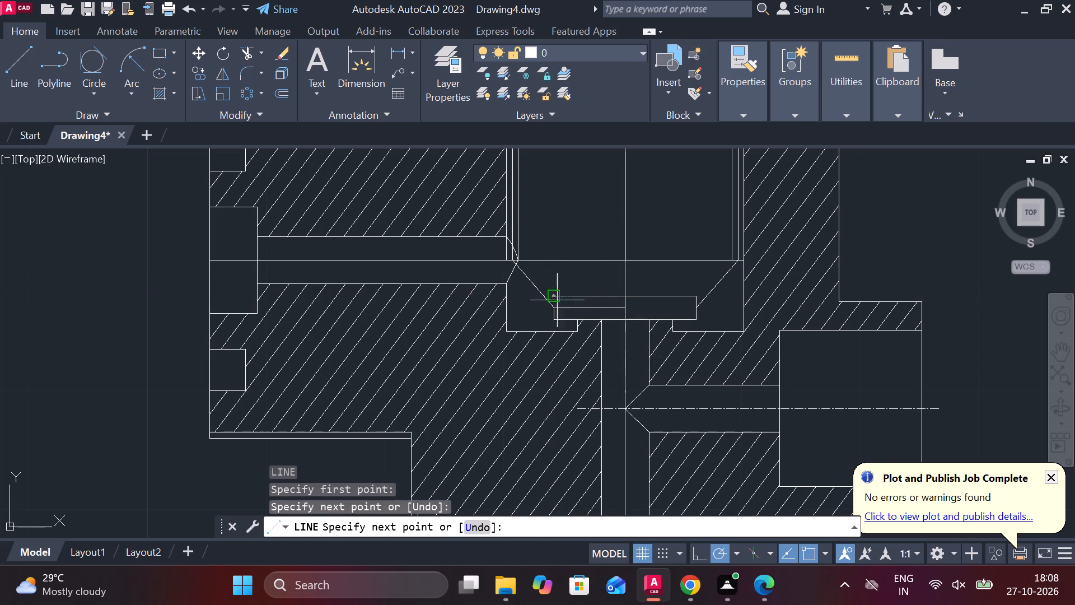
click(550, 308)
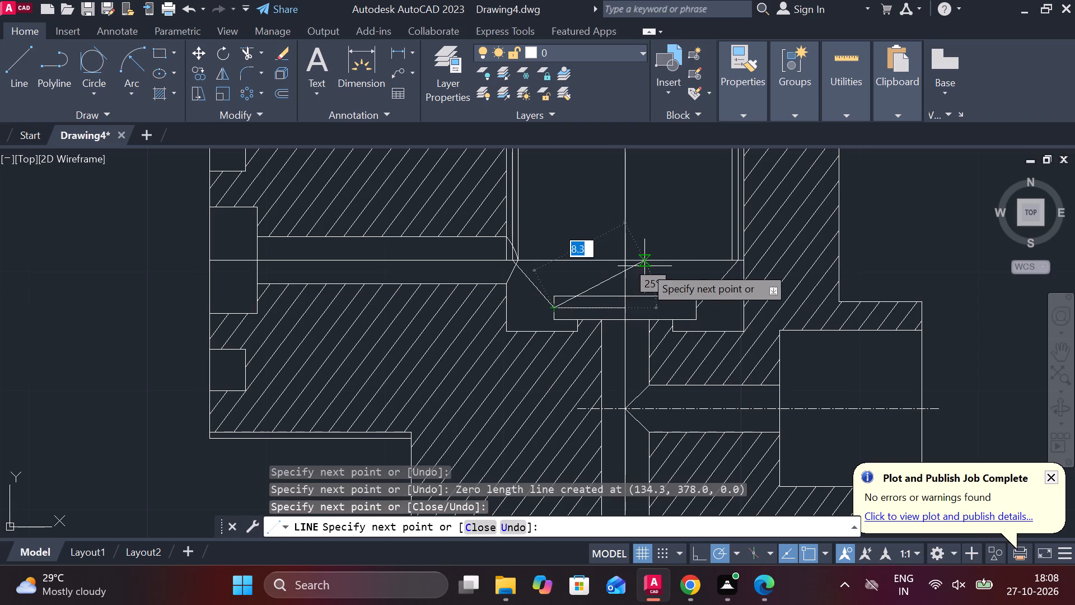
key(Escape)
Trim away the lower horizontal line inside the newly raised half of the disc at the plug's base.
text(TR)
key(space)
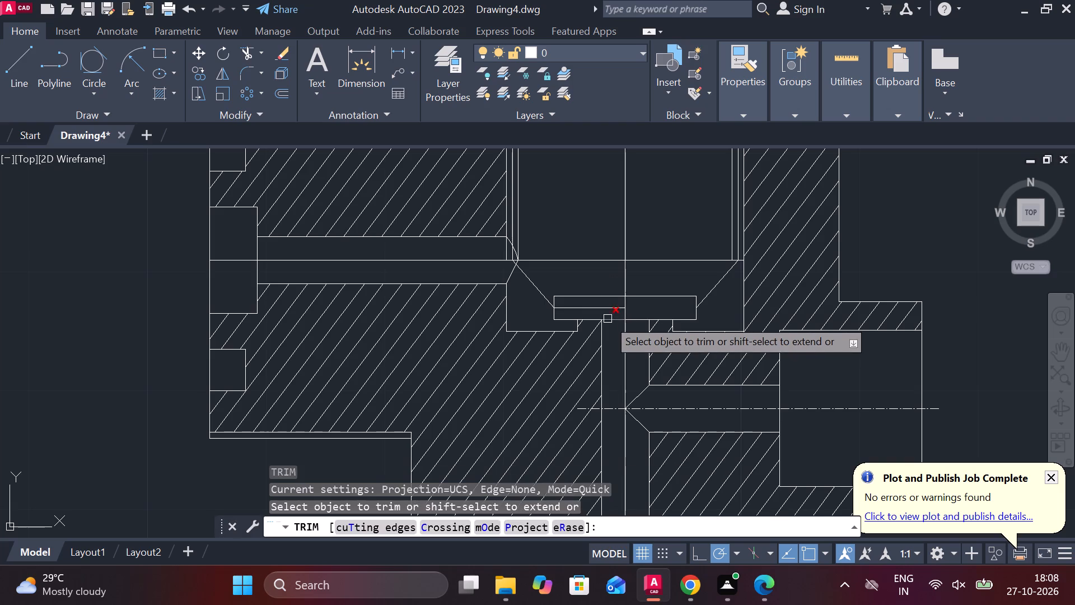
click(597, 306)
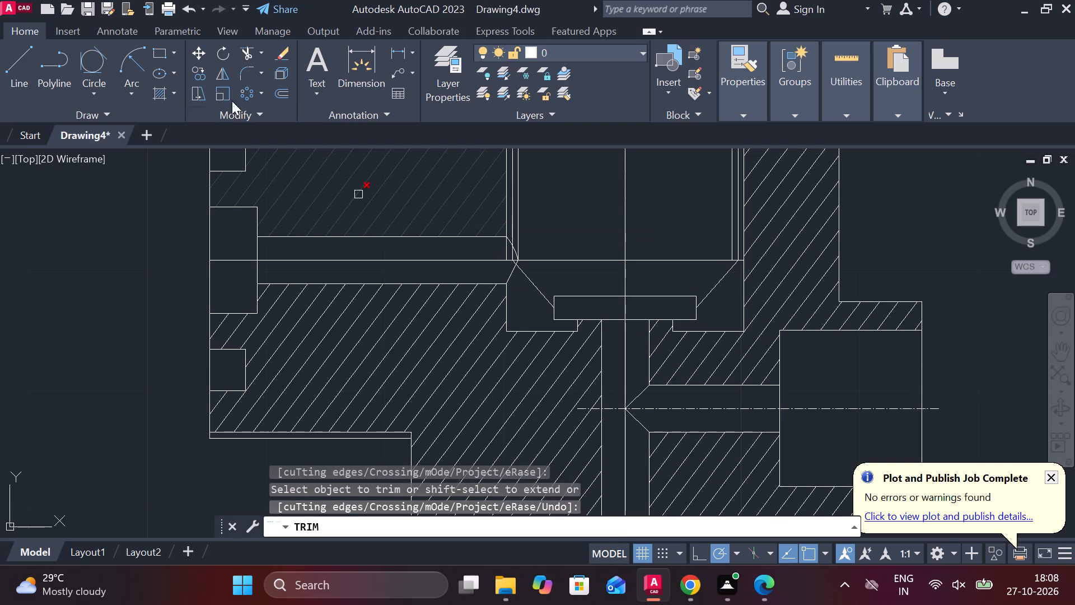
Hatch both halves of the thin disc at the plug's base with the ANSI38 pattern.
click(158, 94)
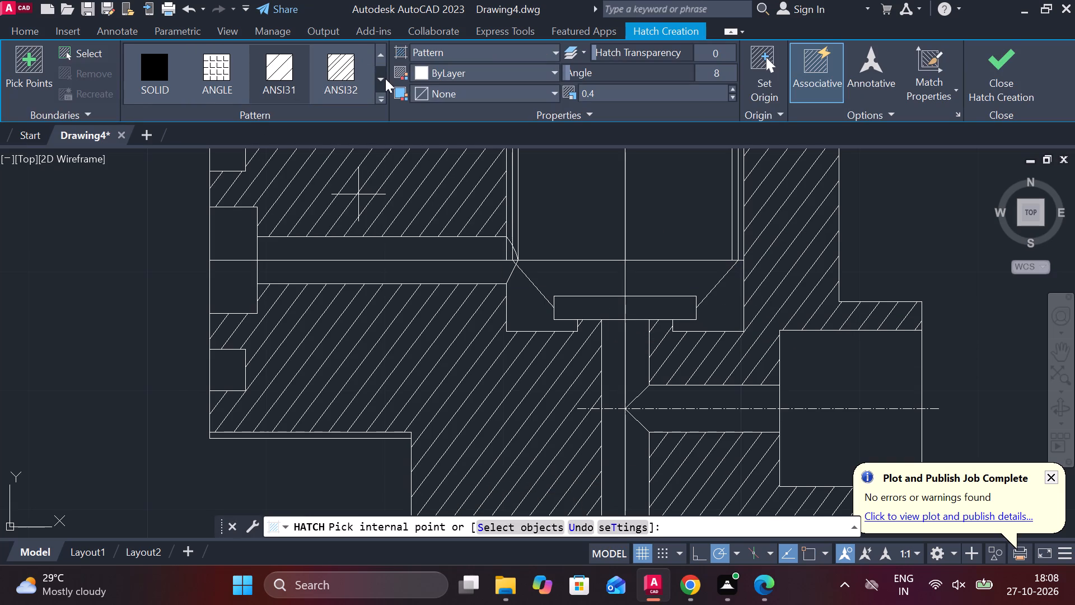
click(385, 78)
click(223, 66)
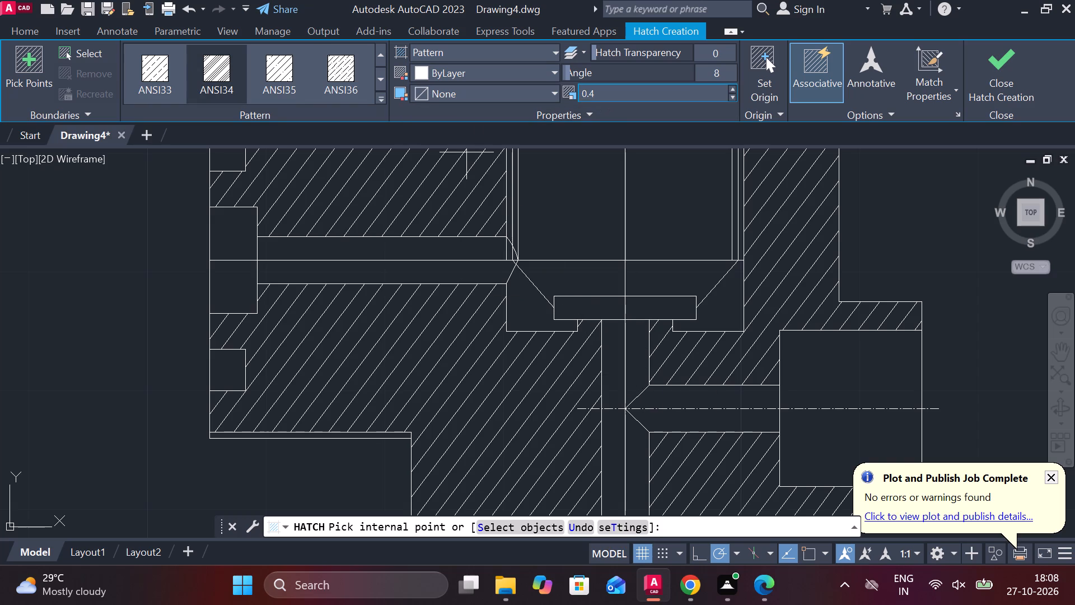
click(380, 81)
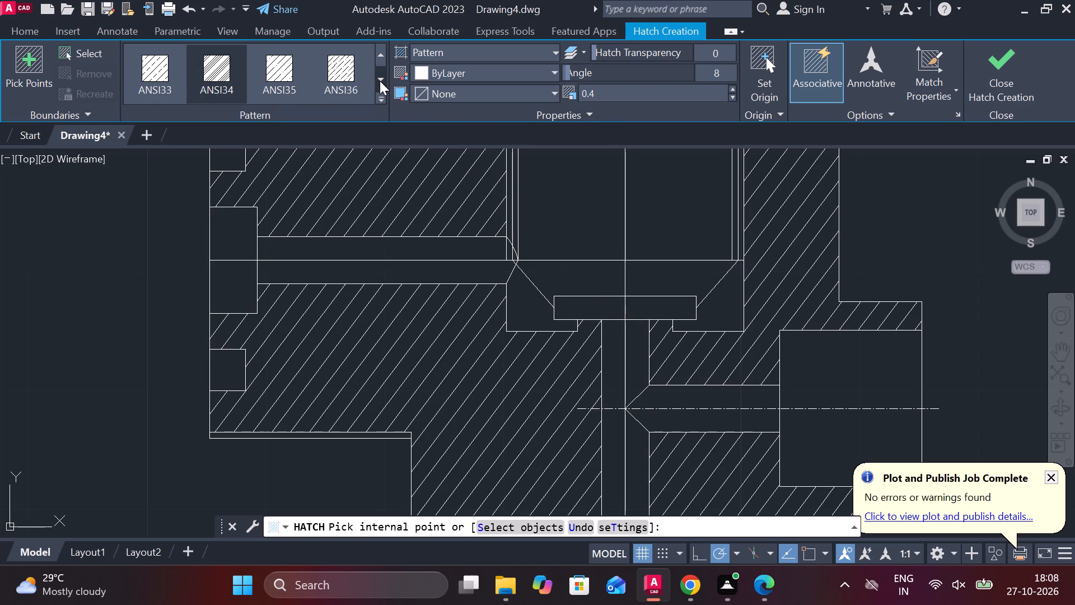
click(212, 71)
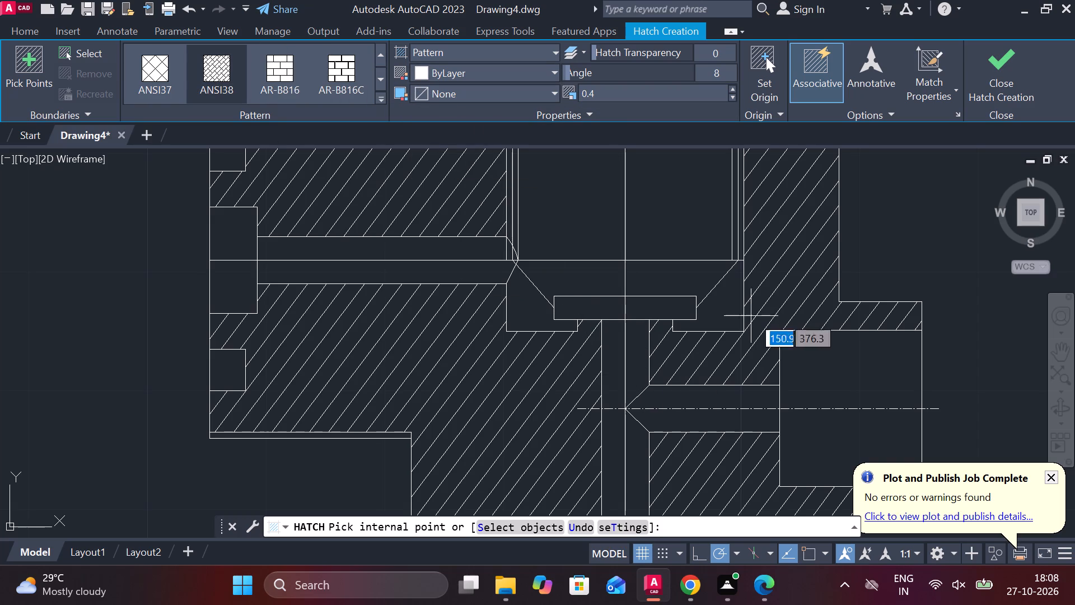
click(679, 310)
click(612, 308)
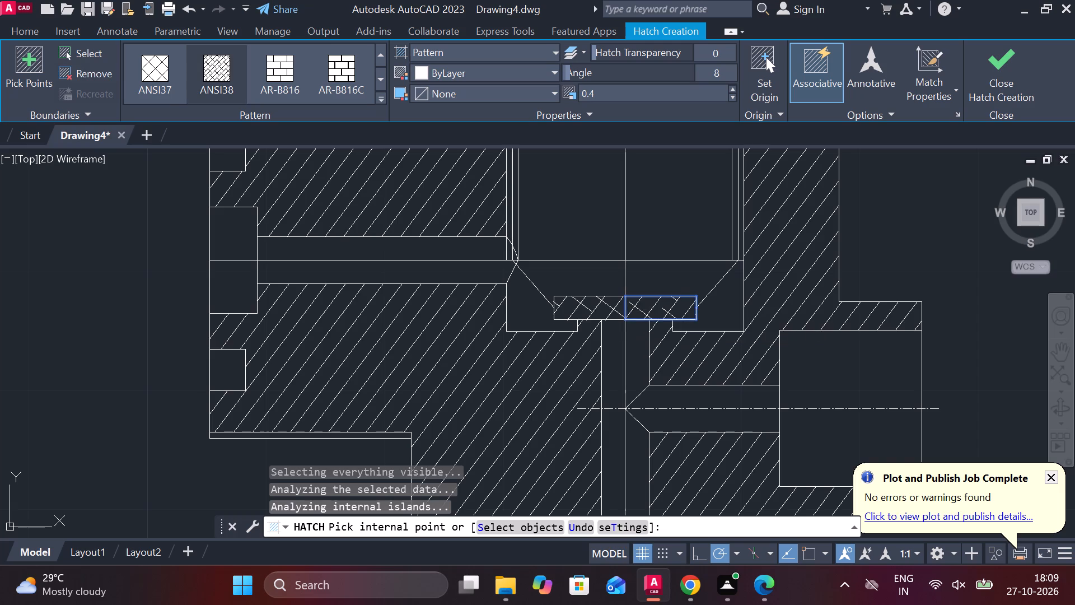
click(1003, 87)
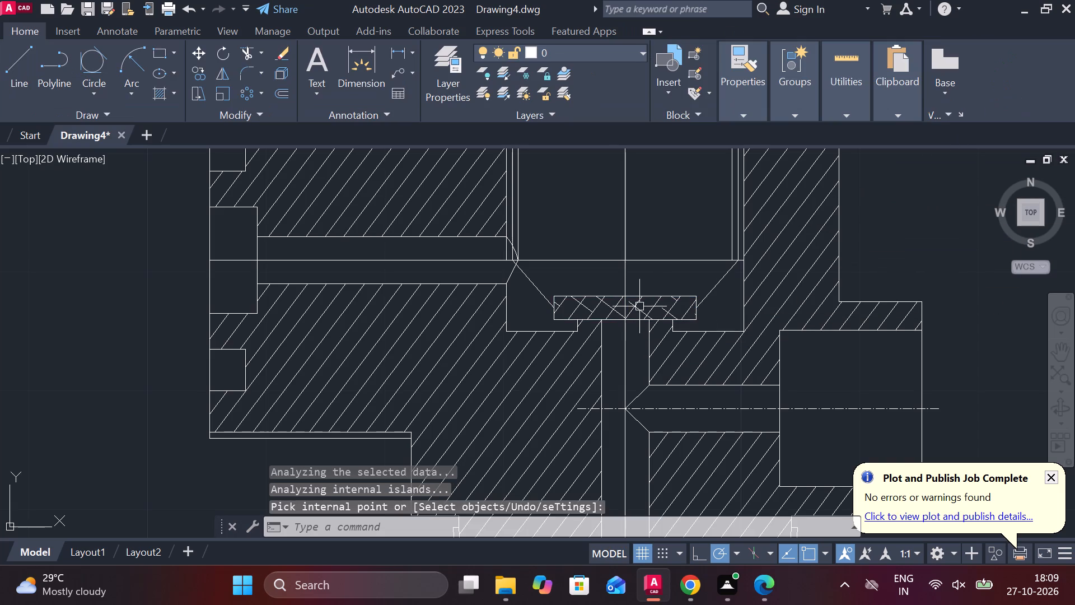
scroll(643, 305, down, 2)
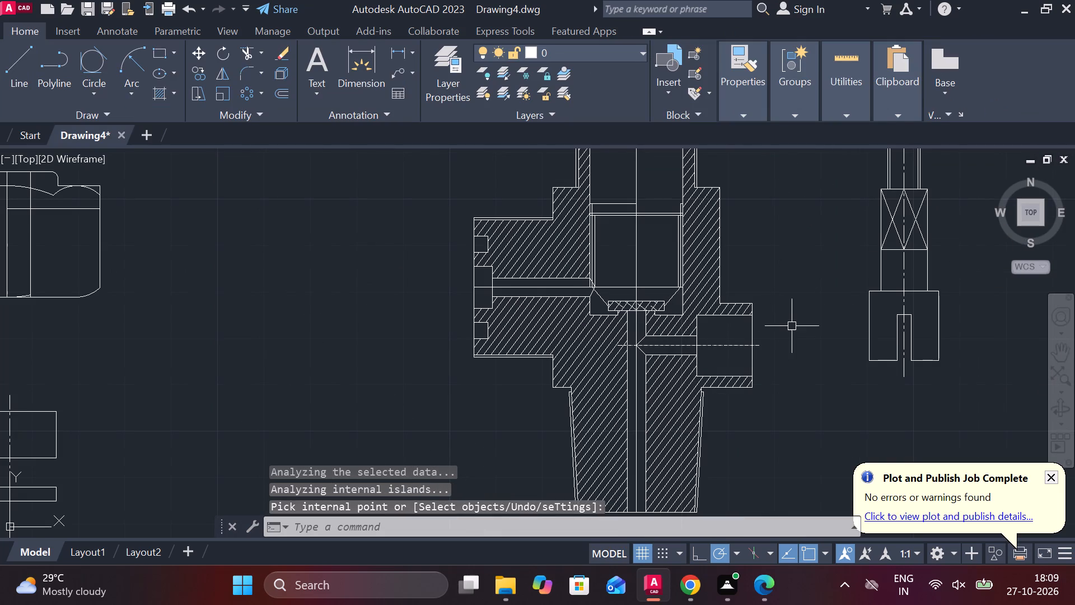
middle_drag(772, 278, 740, 370)
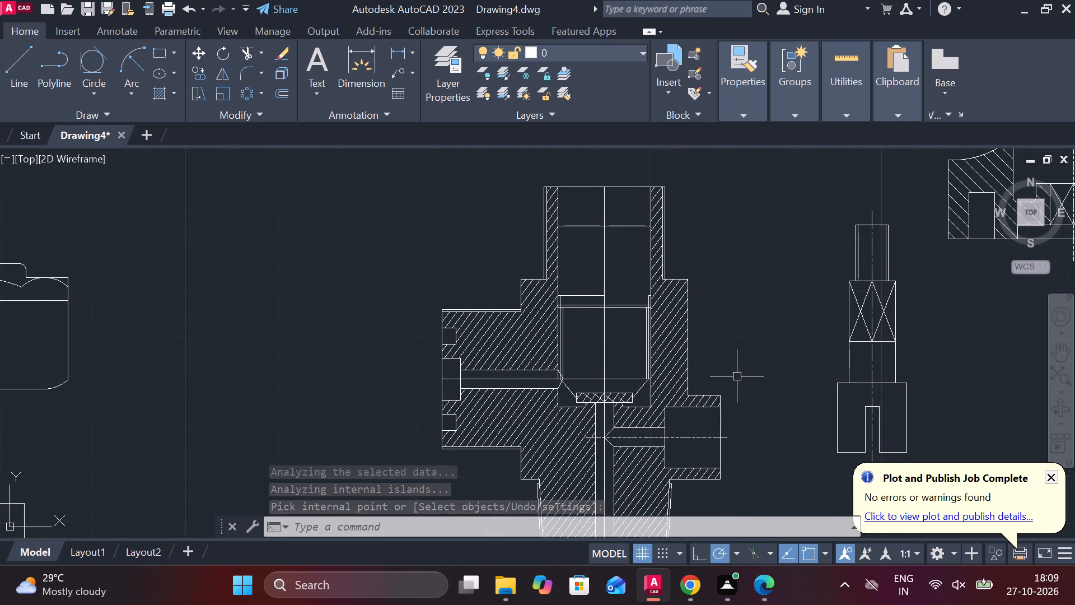
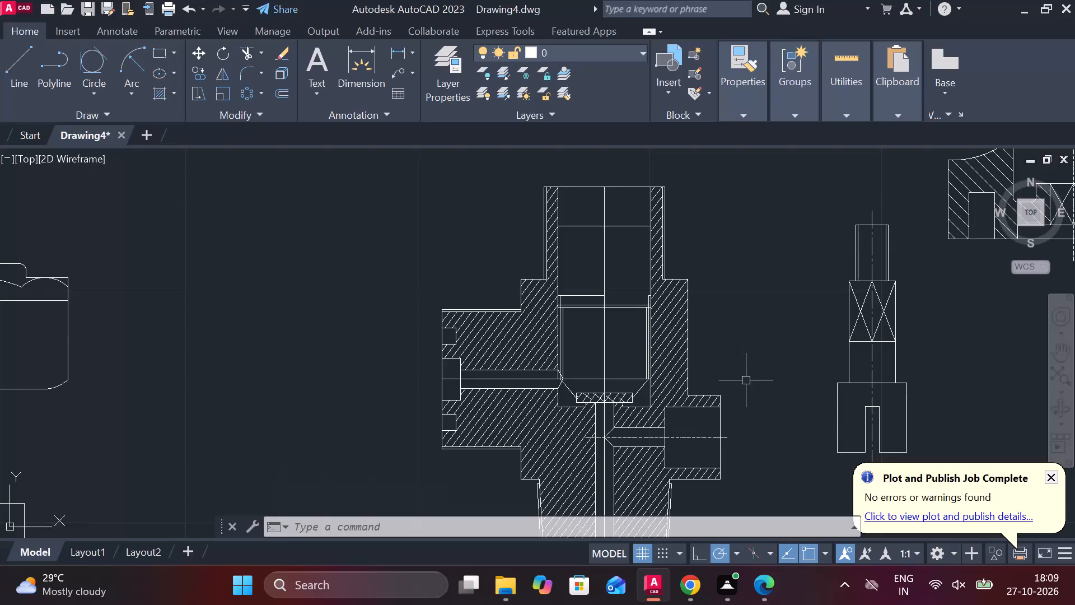
Erase the horizontal line inside the hexagonal nut view, just below its upper chamfer arcs.
middle_click(750, 380)
scroll(750, 380, down, 2)
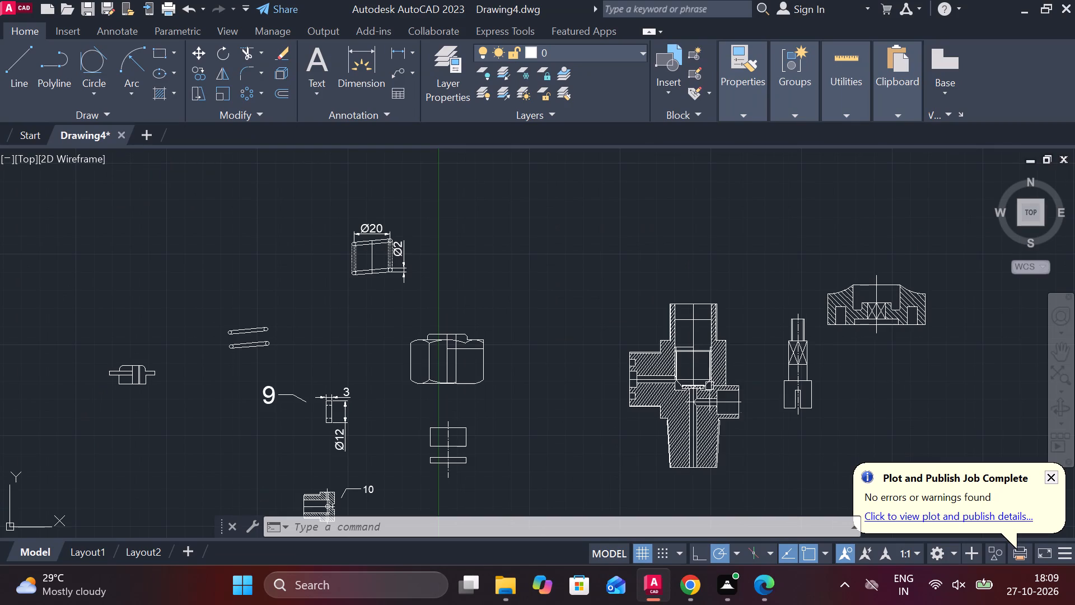
scroll(459, 352, up, 2)
middle_drag(464, 357, 480, 361)
scroll(512, 324, up, 2)
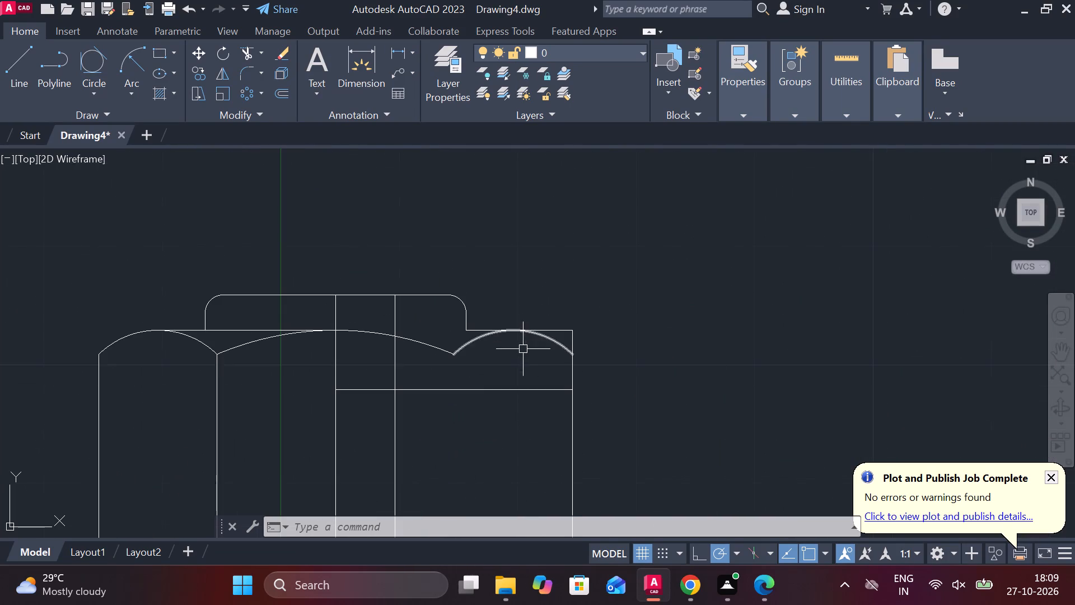
click(498, 390)
text(E)
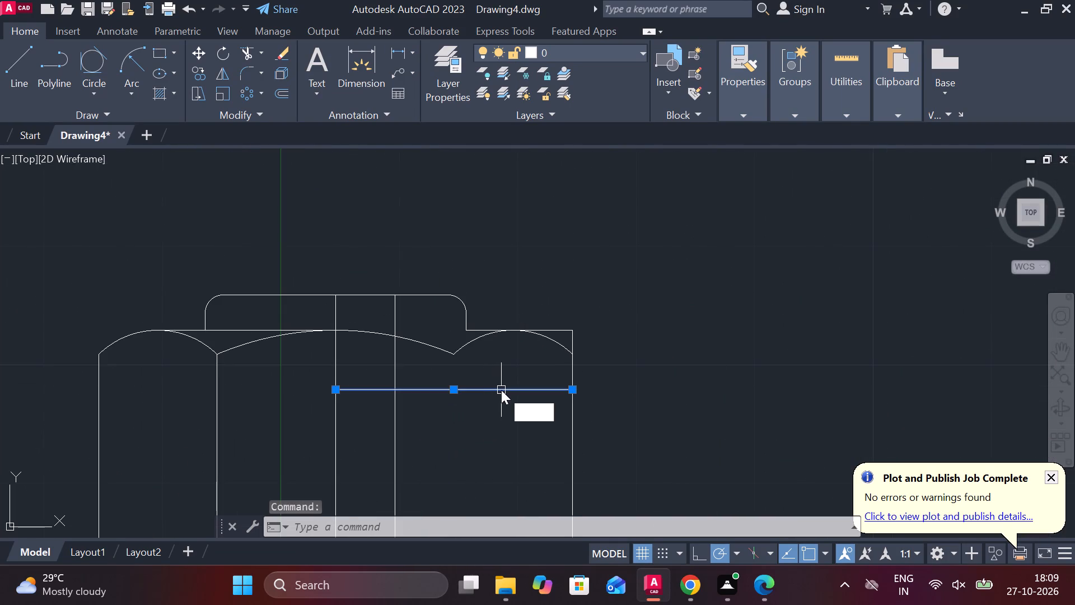
key(space)
scroll(501, 390, down, 1)
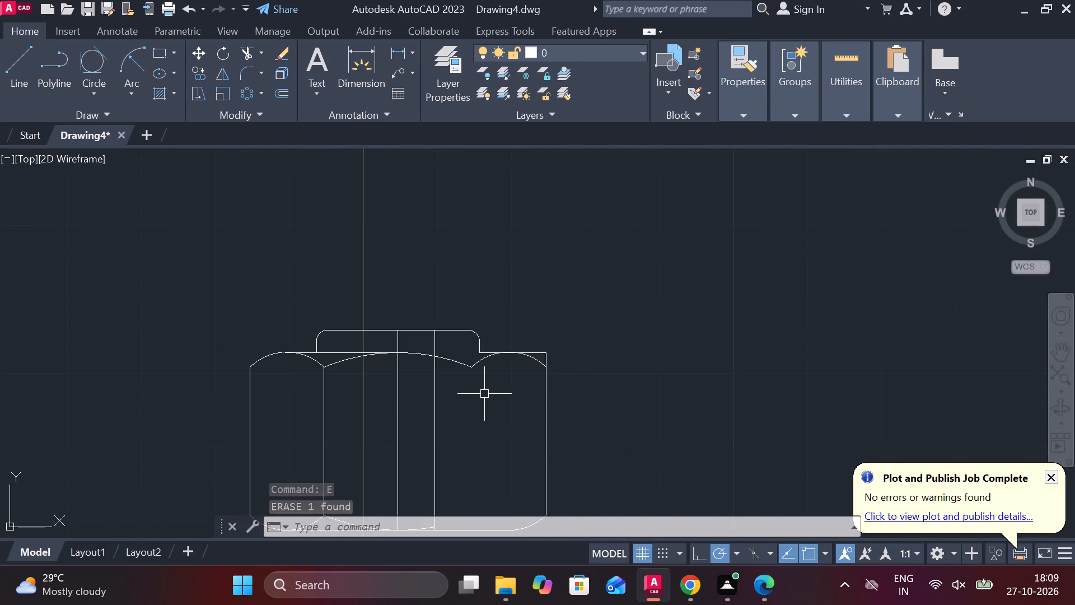
Trim the inner portions of the chamfer arcs along the top of the nut, leaving its outer corner curves.
middle_drag(356, 373, 386, 378)
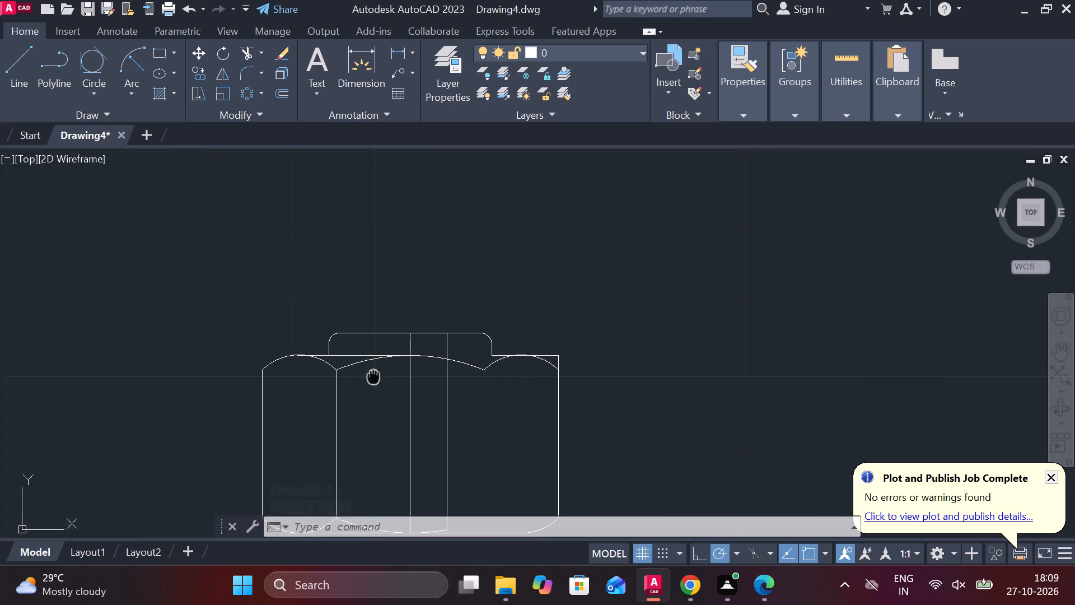
middle_drag(386, 378, 434, 378)
text(TR)
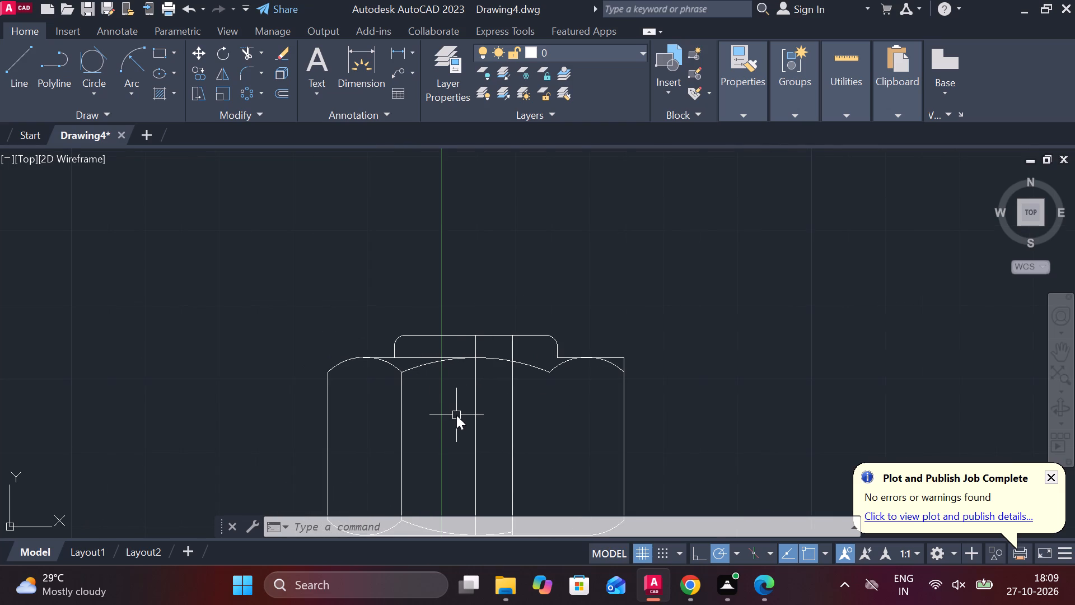
key(space)
click(395, 366)
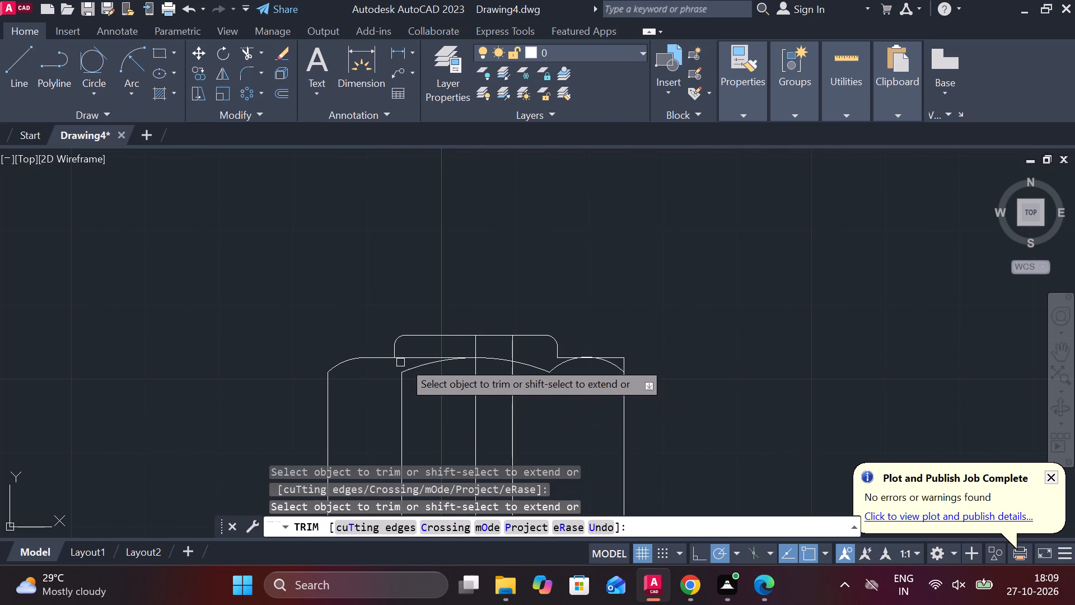
click(411, 353)
click(411, 360)
click(417, 365)
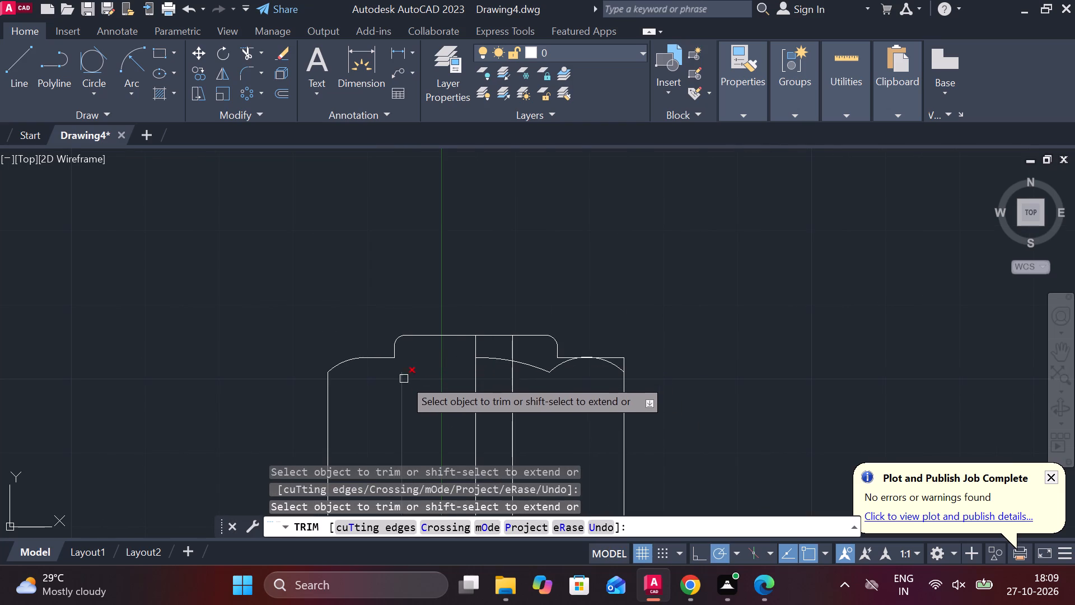
middle_drag(410, 380, 424, 335)
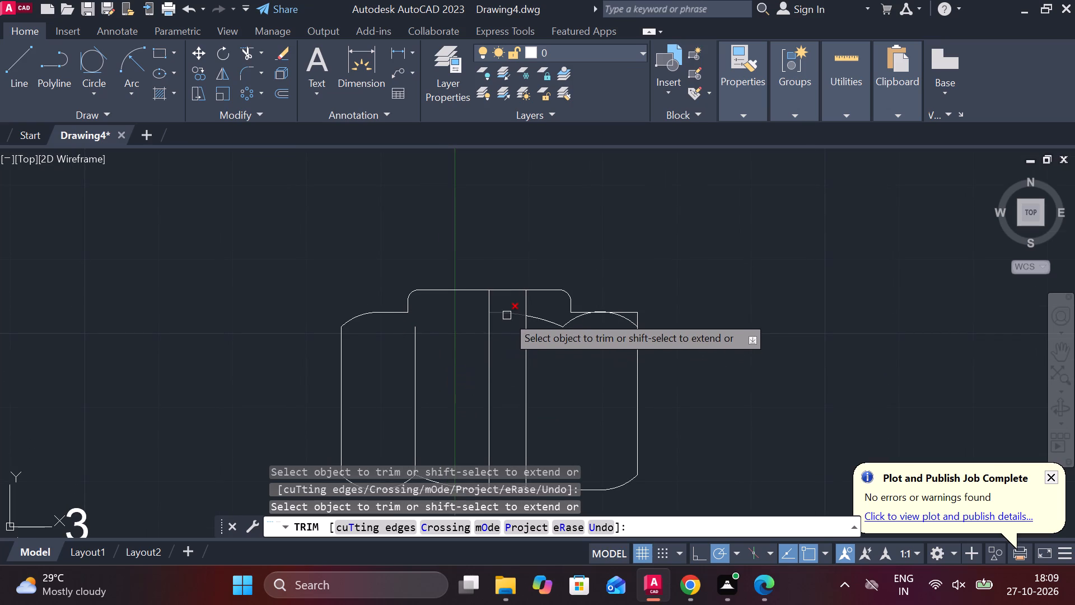
click(507, 315)
click(539, 319)
click(573, 325)
Trim the nut's bottom inner arcs and remove the vertical face edge between its left side and centre line.
scroll(576, 337, down, 1)
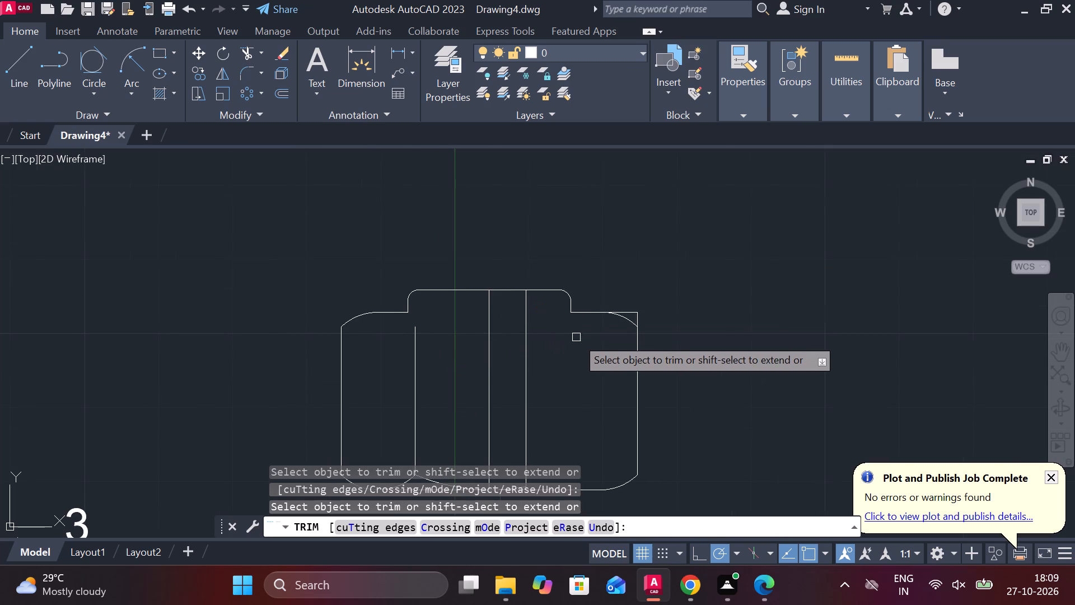
middle_drag(483, 418, 478, 377)
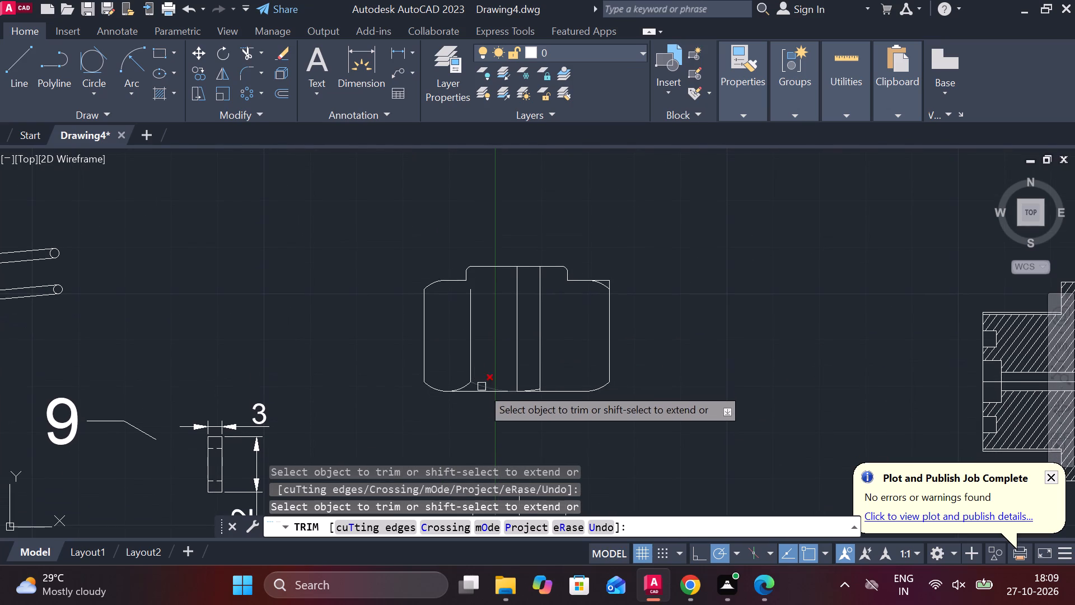
click(474, 385)
double_click(474, 383)
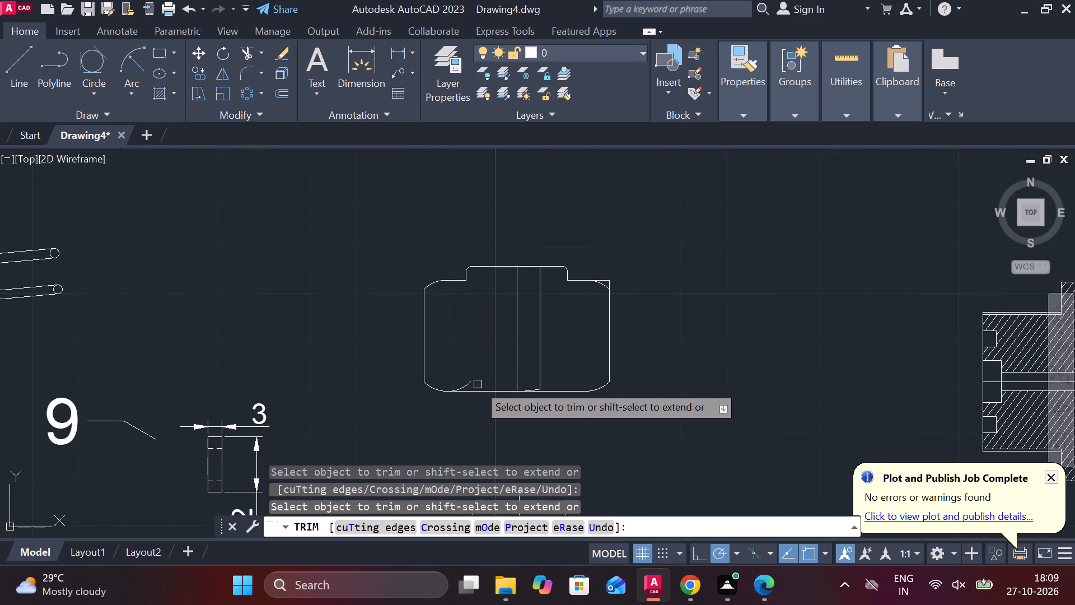
click(469, 384)
scroll(532, 381, up, 2)
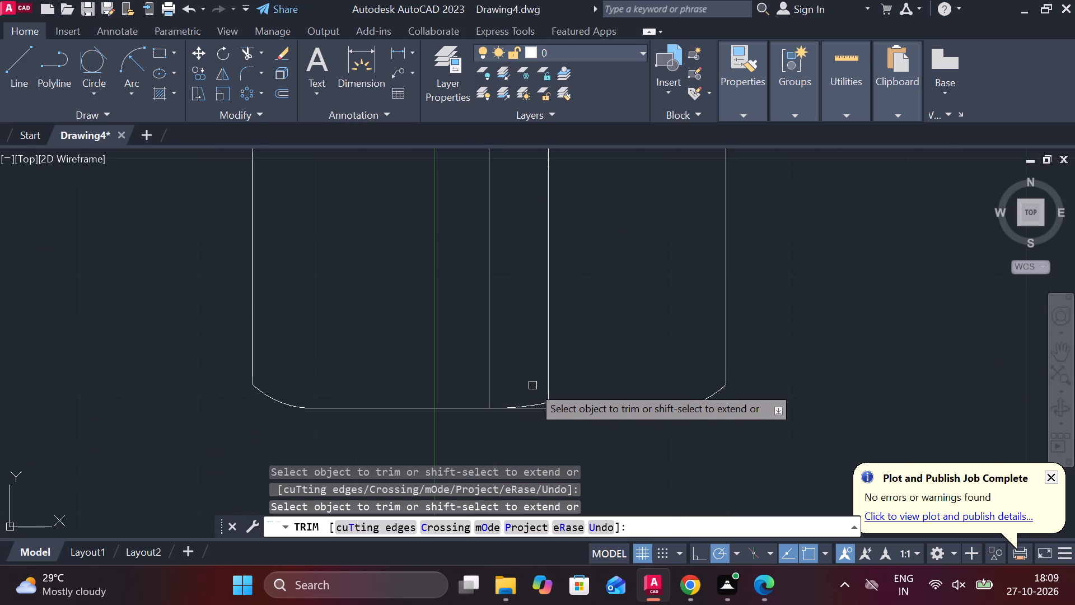
click(541, 402)
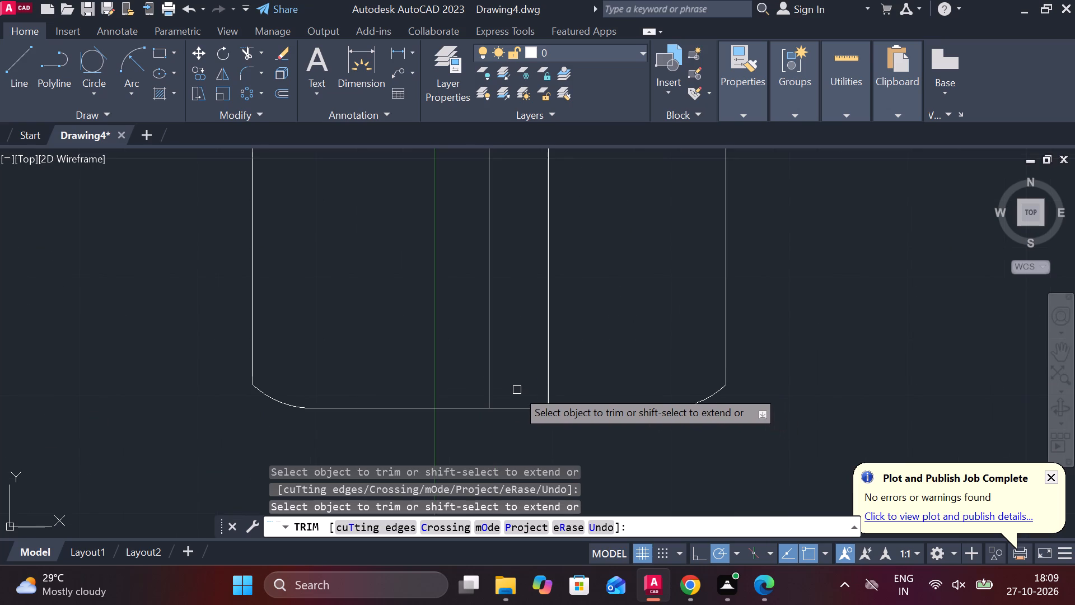
scroll(624, 323, down, 2)
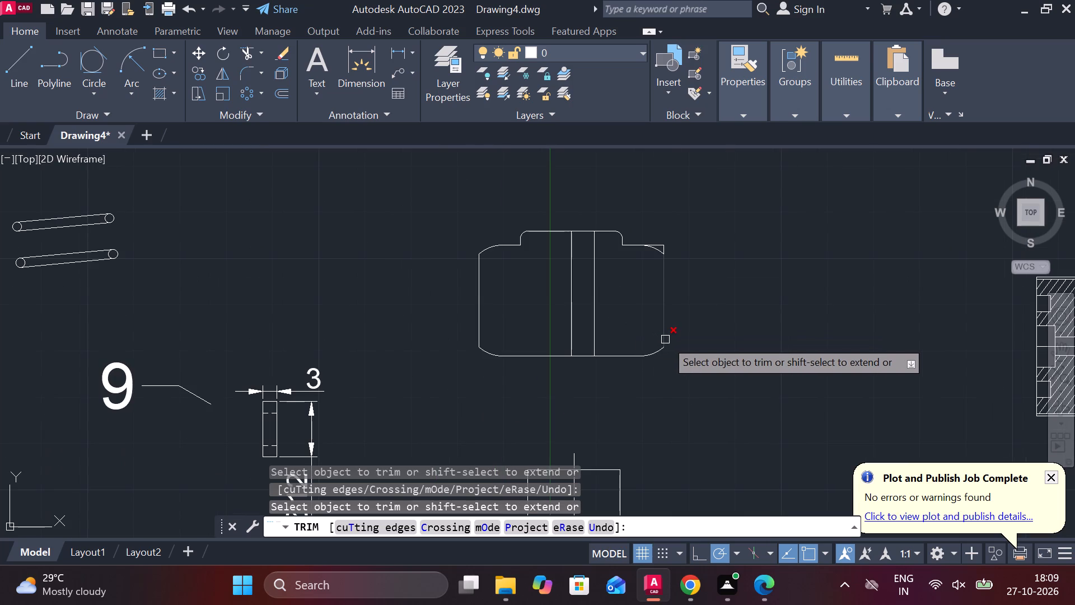
Trim away the vertical line just right of the nut's centre and the square corner outside its upper-right arc.
click(590, 268)
click(666, 244)
click(665, 248)
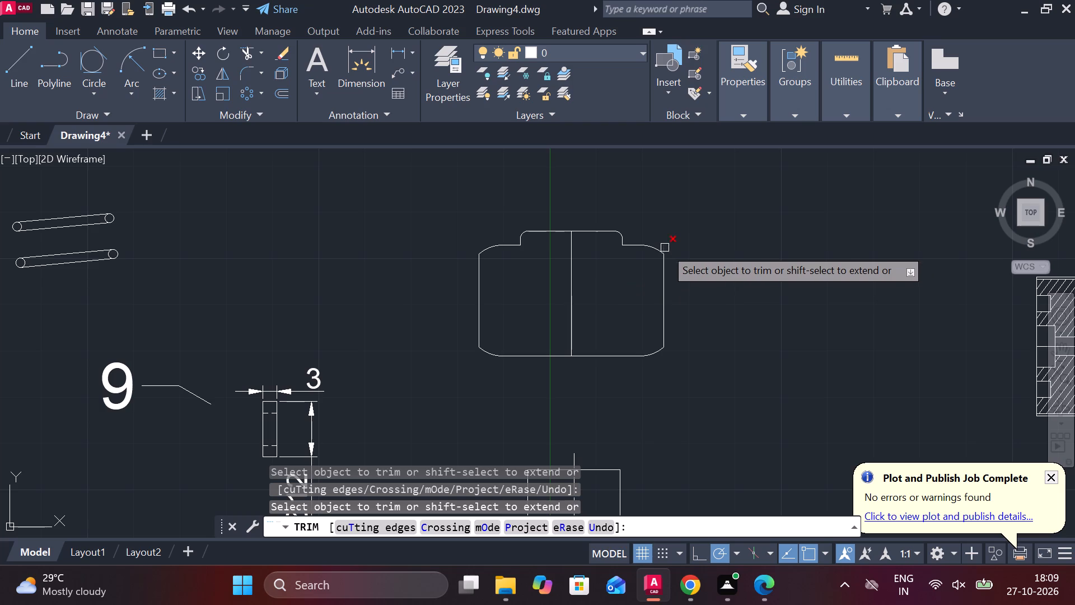
scroll(698, 263, down, 1)
key(Escape)
Move the whole cleaned-up nut outline from its top centre point to the empty space just left of the valve body section.
drag(530, 213, 563, 242)
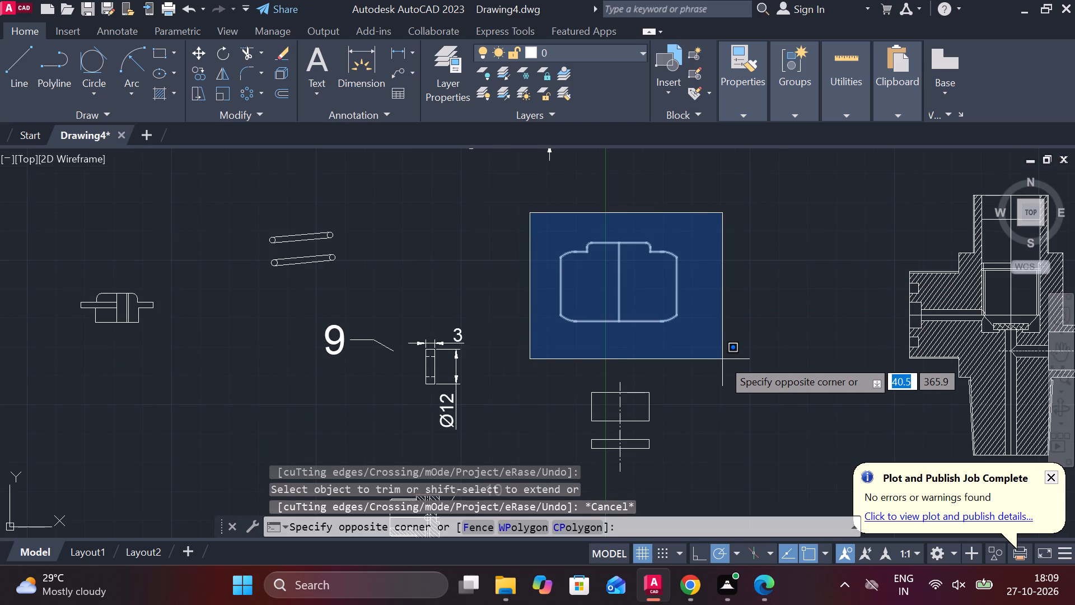
key(Escape)
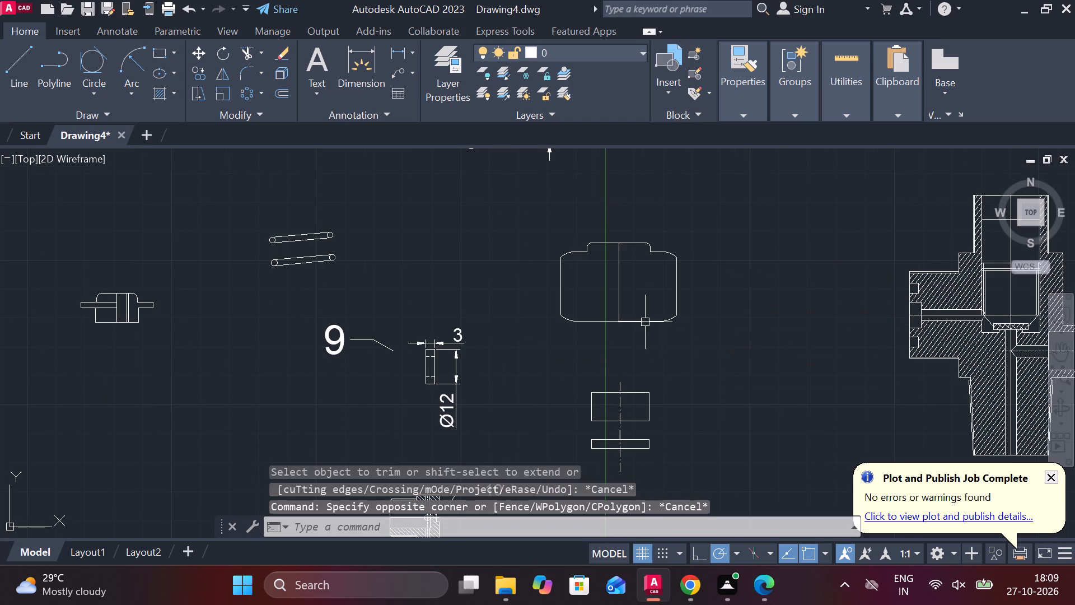
click(544, 229)
click(691, 355)
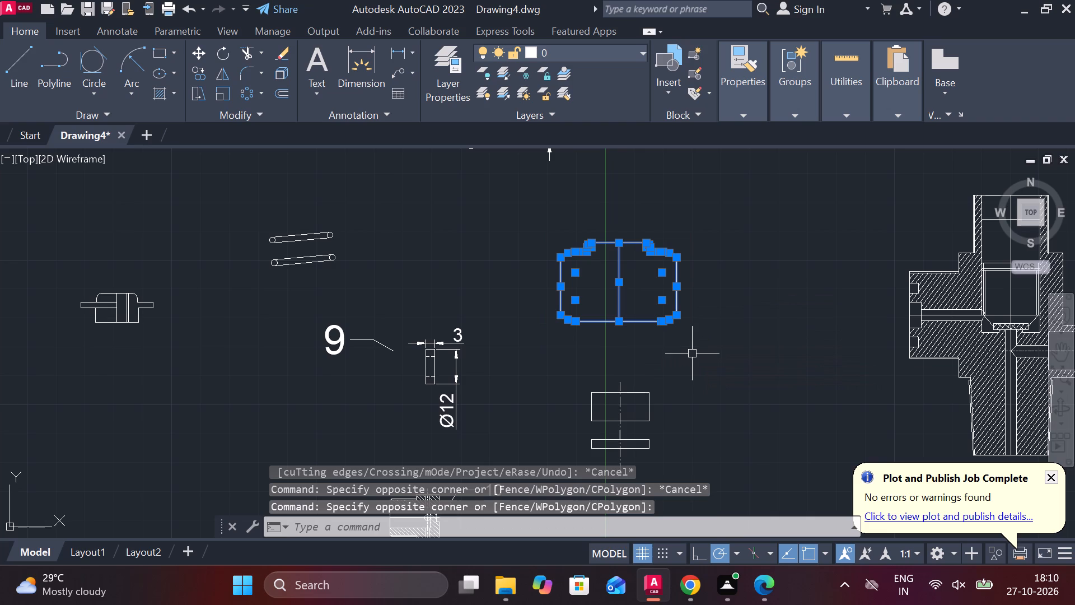
key(m)
key(Return)
click(615, 246)
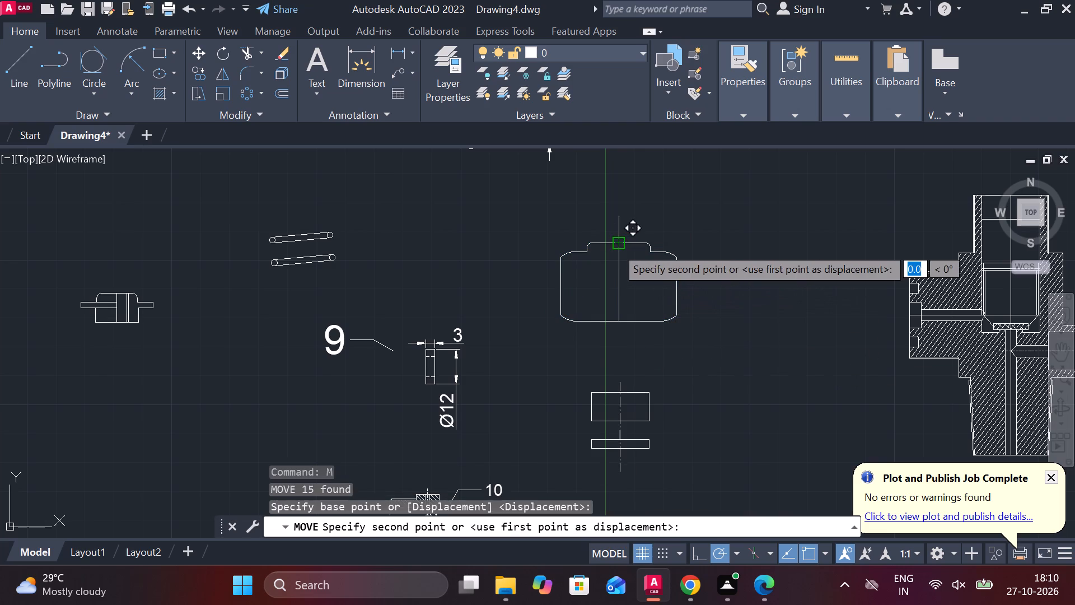
scroll(624, 272, down, 1)
middle_drag(624, 272, 437, 240)
middle_drag(605, 302, 480, 342)
scroll(574, 240, up, 1)
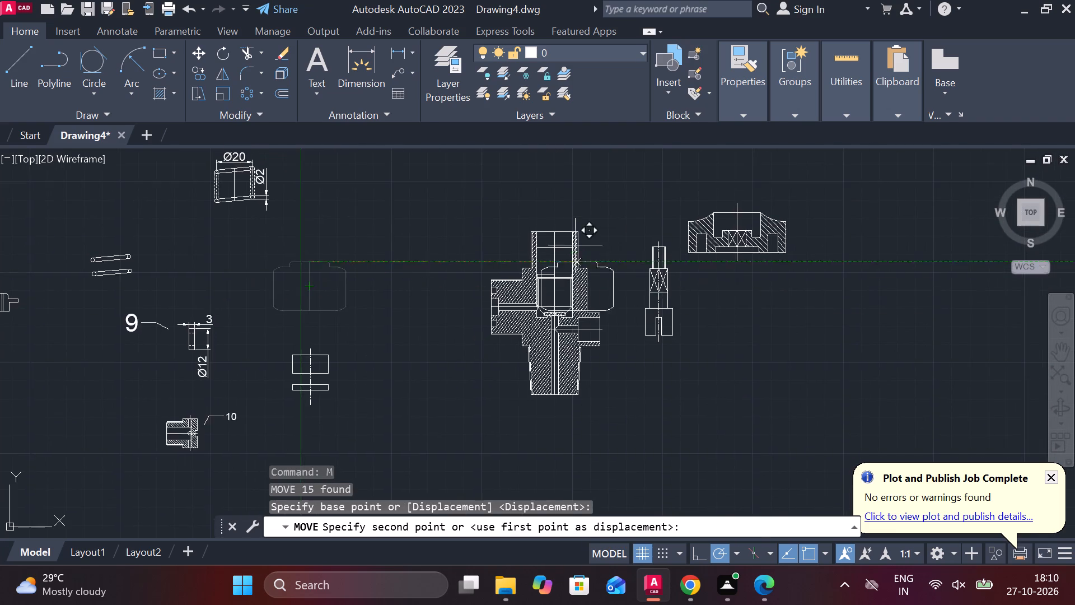
scroll(574, 240, up, 1)
middle_click(528, 204)
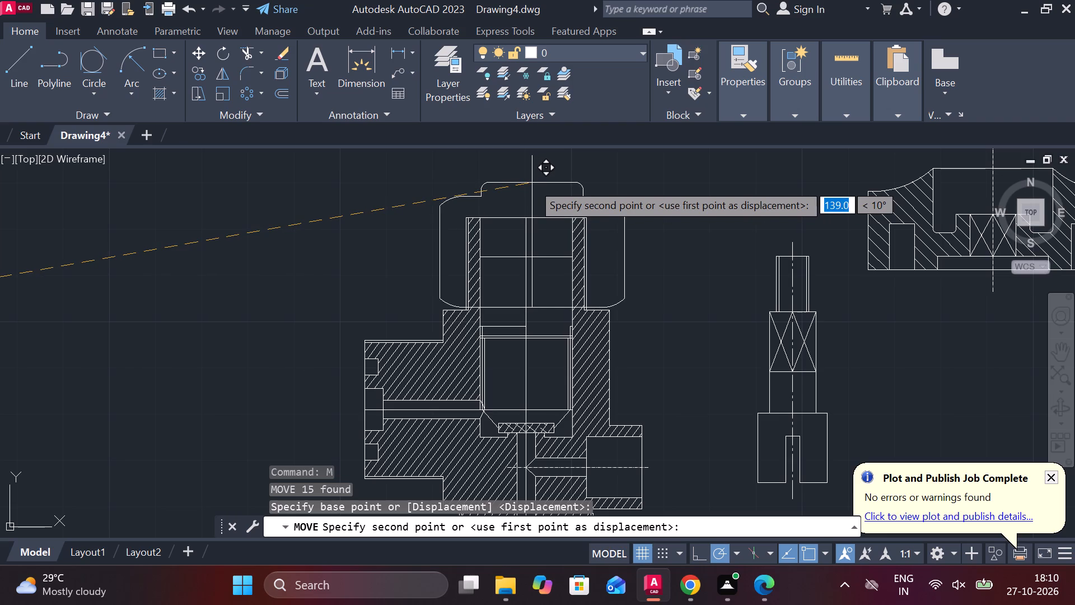
scroll(502, 180, down, 1)
middle_drag(515, 182, 656, 142)
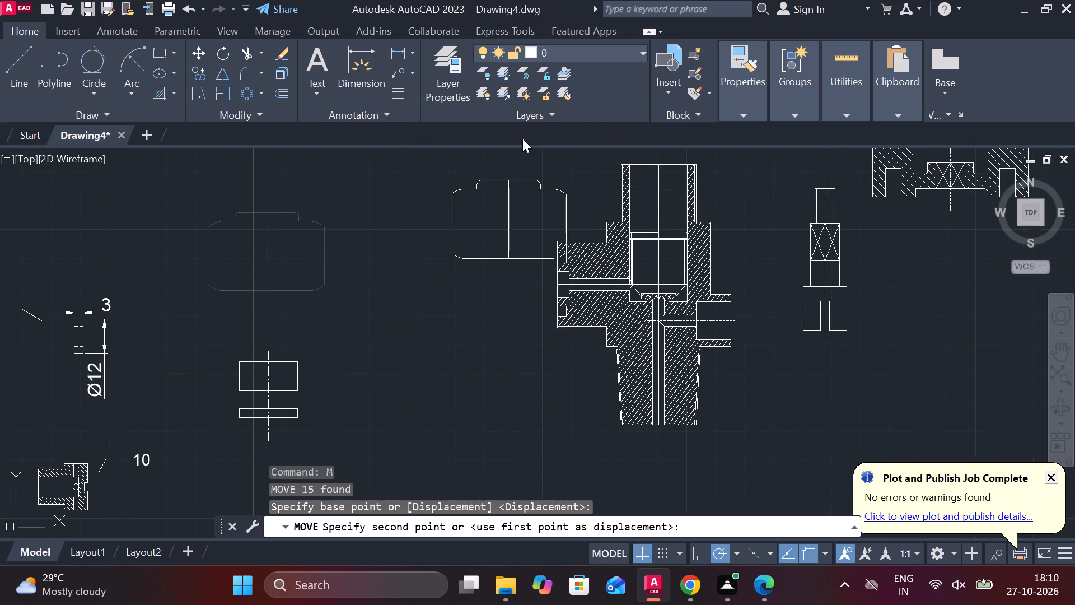
click(466, 184)
key(Escape)
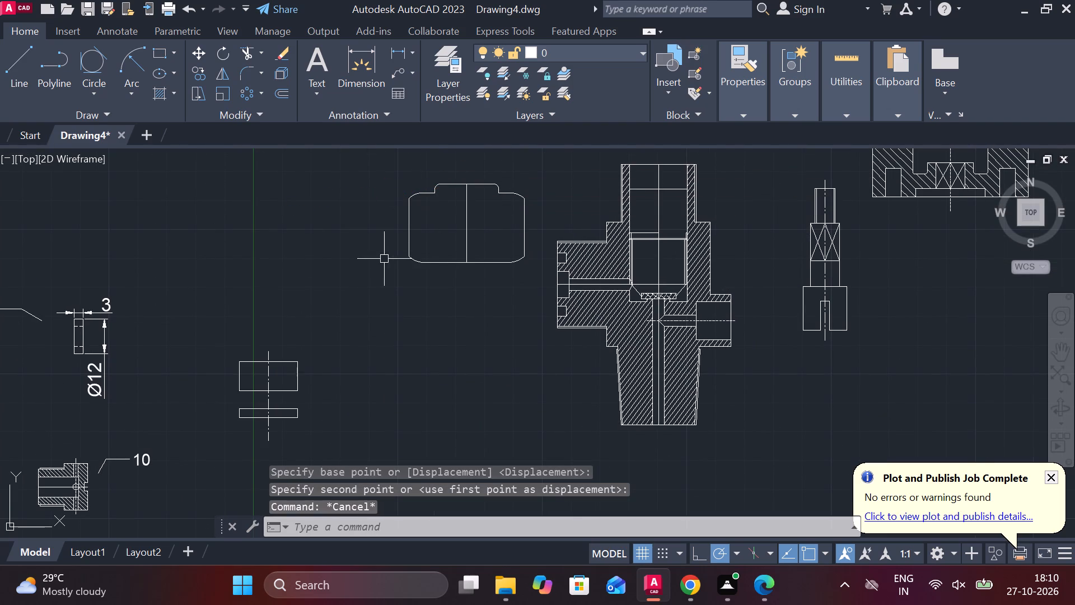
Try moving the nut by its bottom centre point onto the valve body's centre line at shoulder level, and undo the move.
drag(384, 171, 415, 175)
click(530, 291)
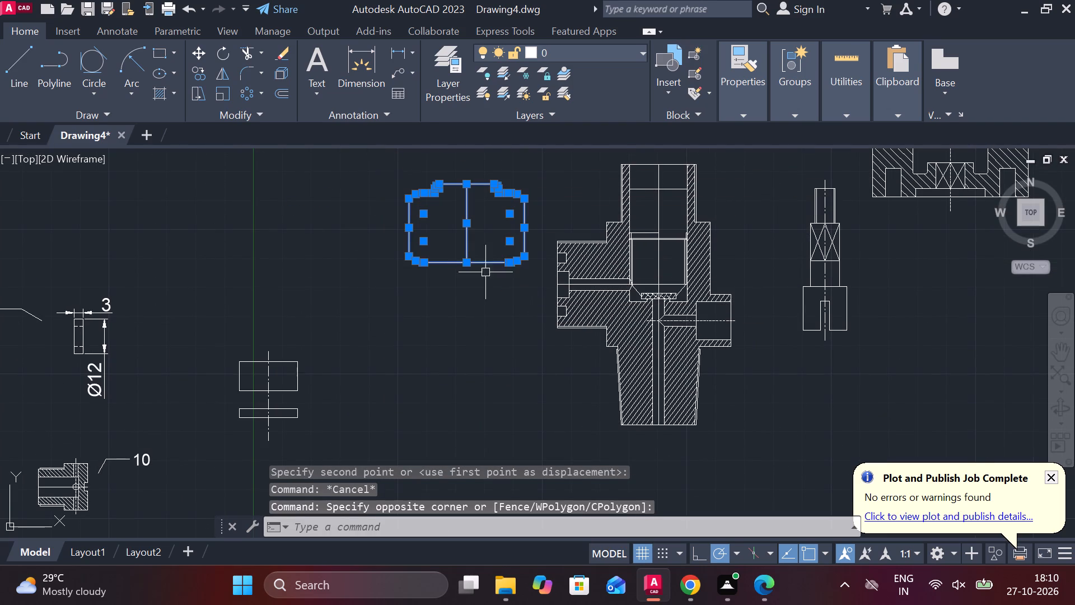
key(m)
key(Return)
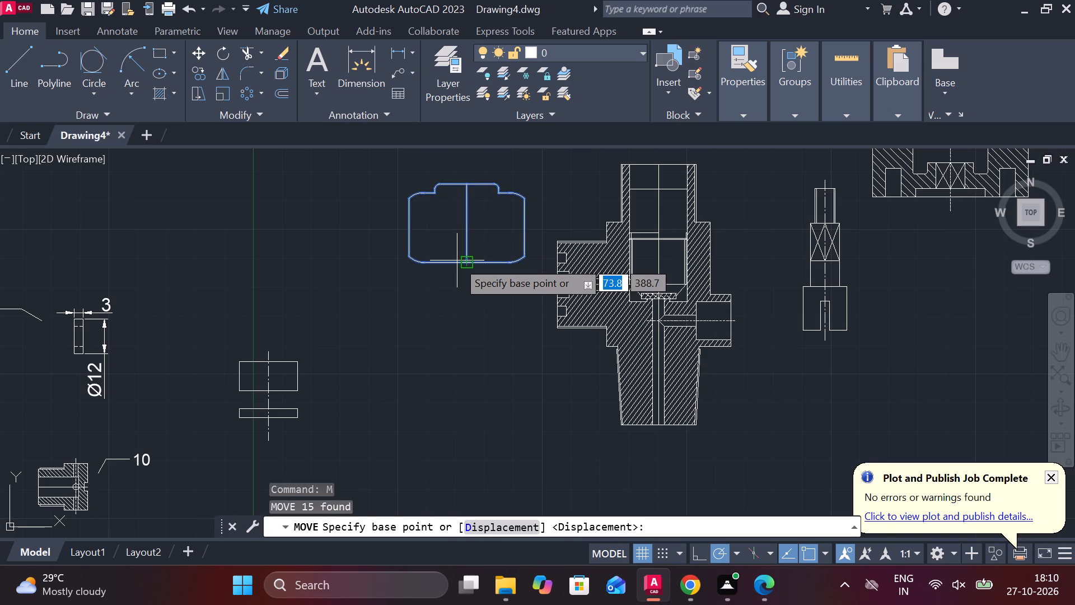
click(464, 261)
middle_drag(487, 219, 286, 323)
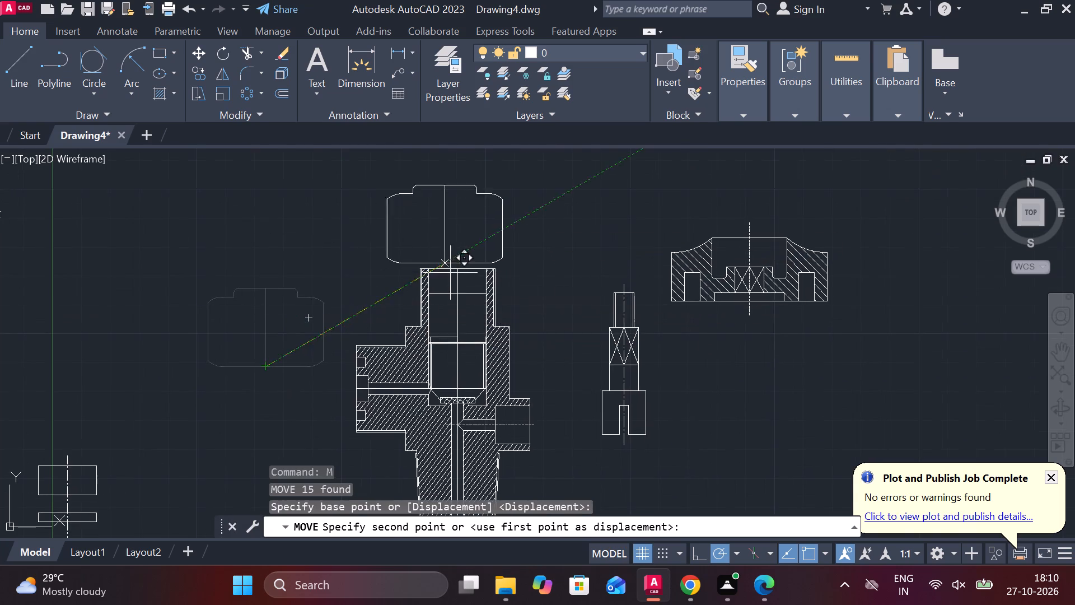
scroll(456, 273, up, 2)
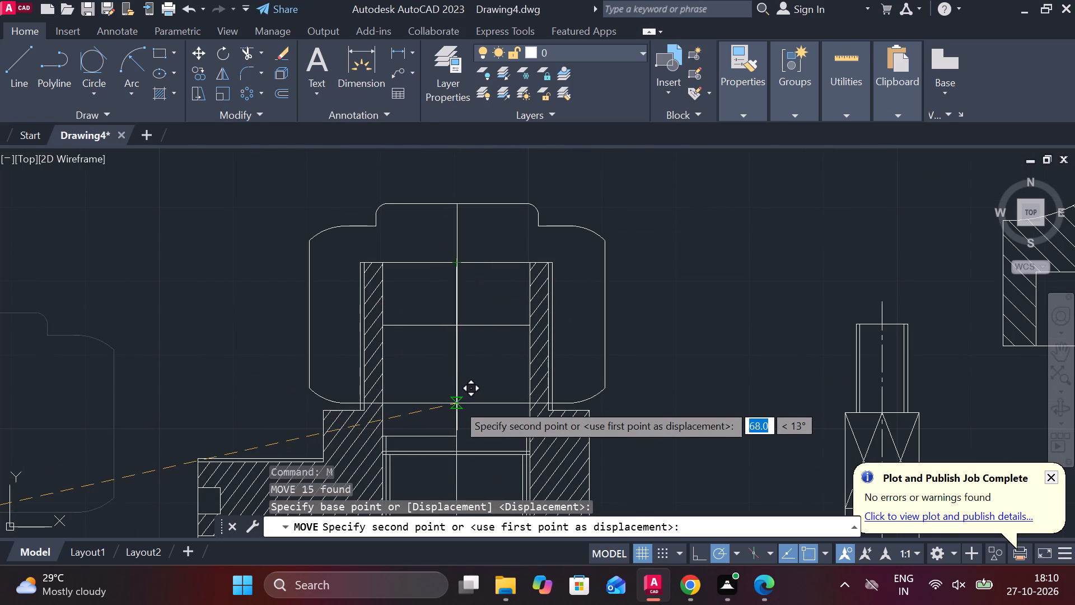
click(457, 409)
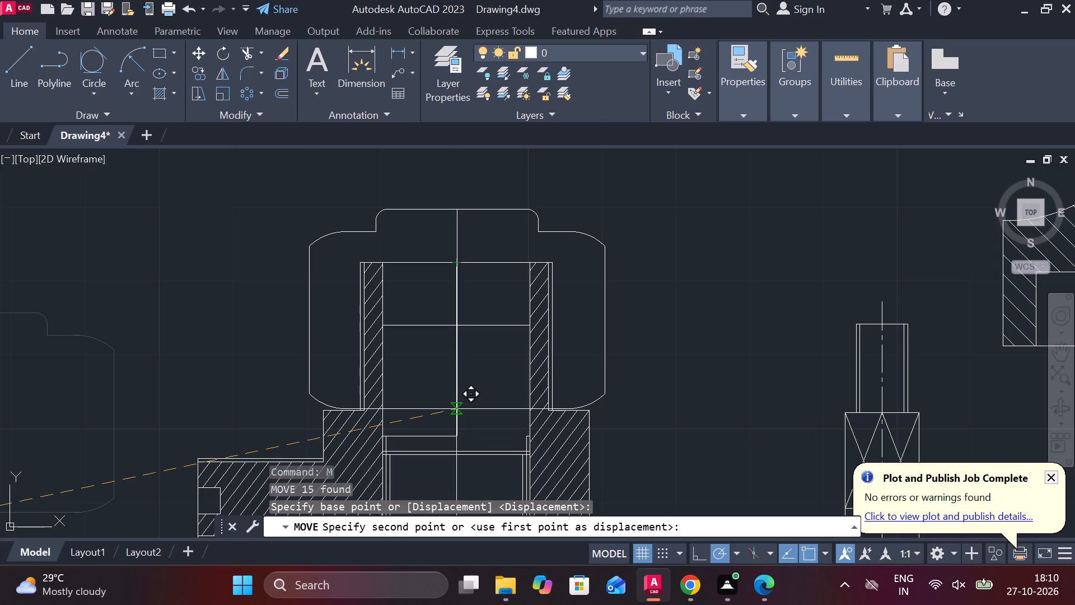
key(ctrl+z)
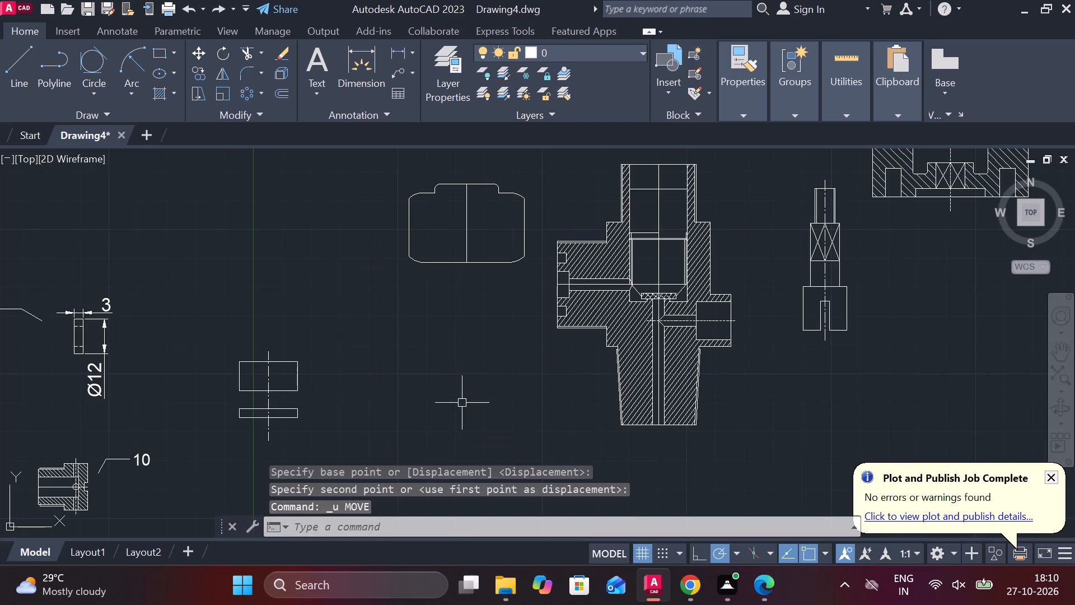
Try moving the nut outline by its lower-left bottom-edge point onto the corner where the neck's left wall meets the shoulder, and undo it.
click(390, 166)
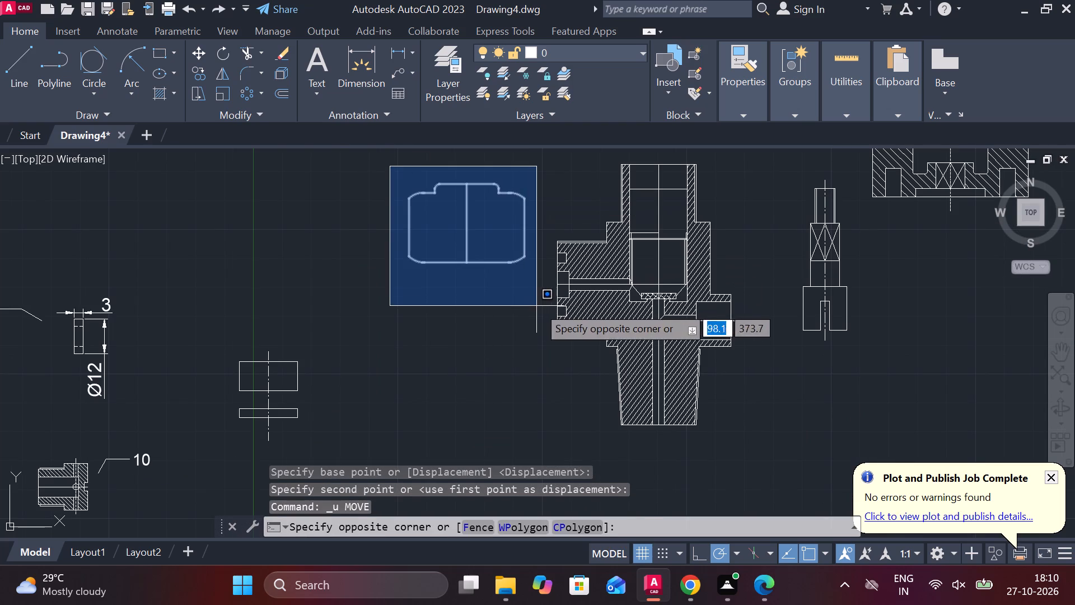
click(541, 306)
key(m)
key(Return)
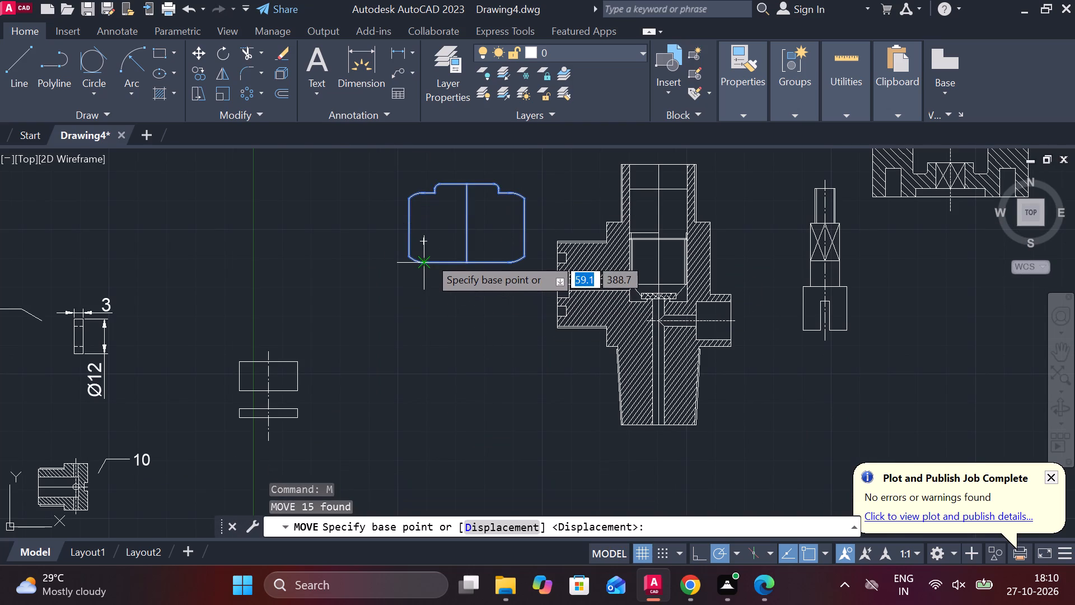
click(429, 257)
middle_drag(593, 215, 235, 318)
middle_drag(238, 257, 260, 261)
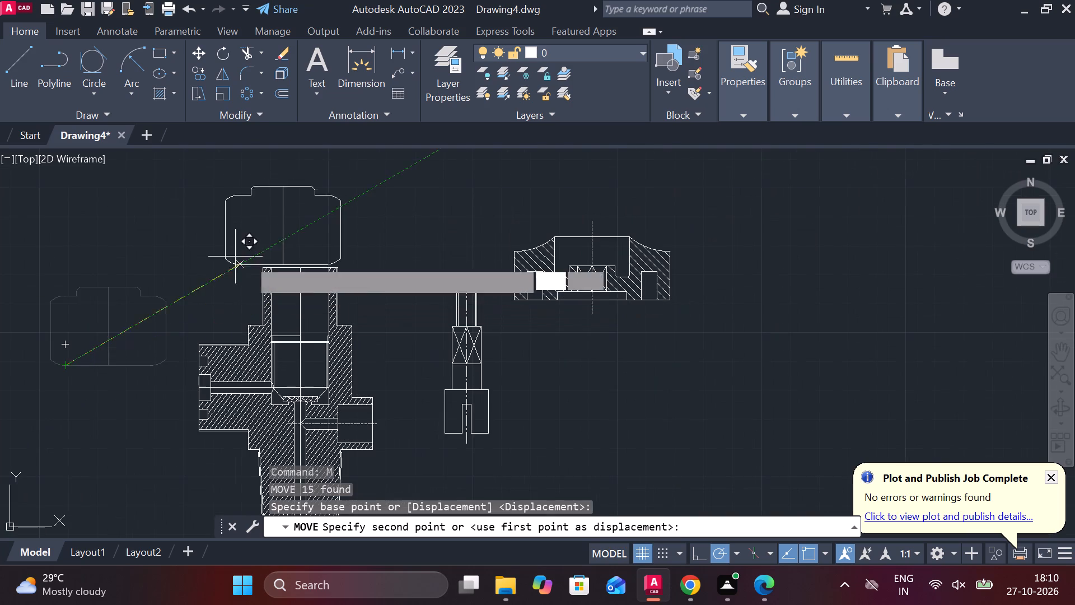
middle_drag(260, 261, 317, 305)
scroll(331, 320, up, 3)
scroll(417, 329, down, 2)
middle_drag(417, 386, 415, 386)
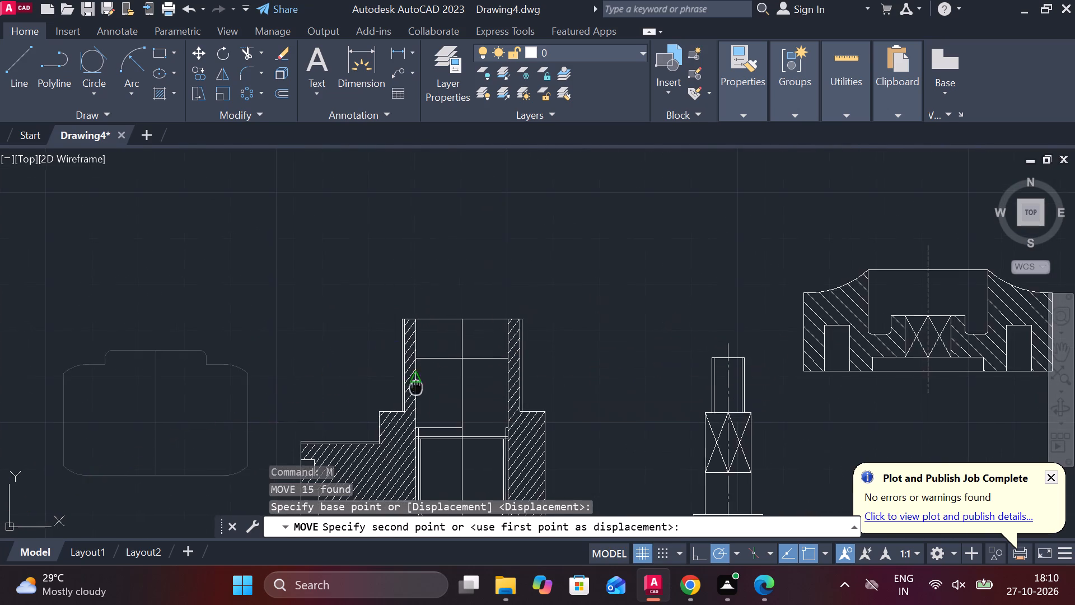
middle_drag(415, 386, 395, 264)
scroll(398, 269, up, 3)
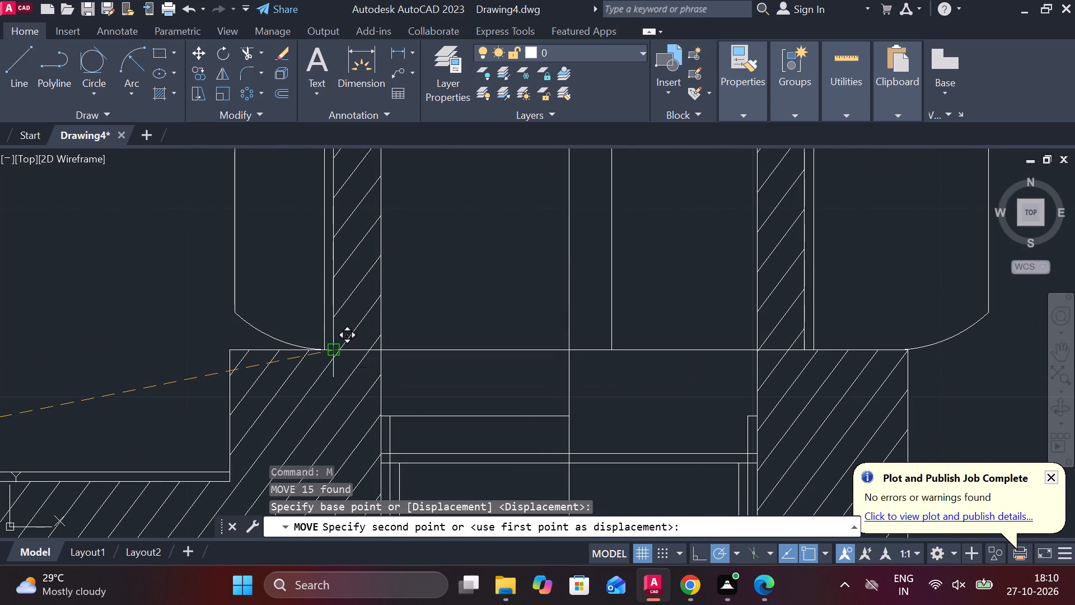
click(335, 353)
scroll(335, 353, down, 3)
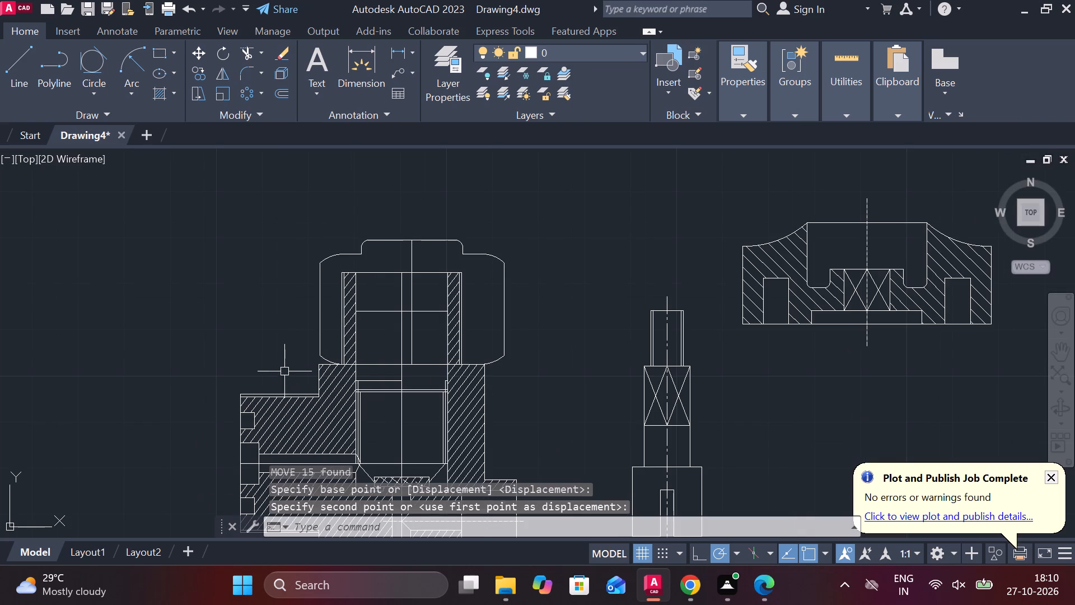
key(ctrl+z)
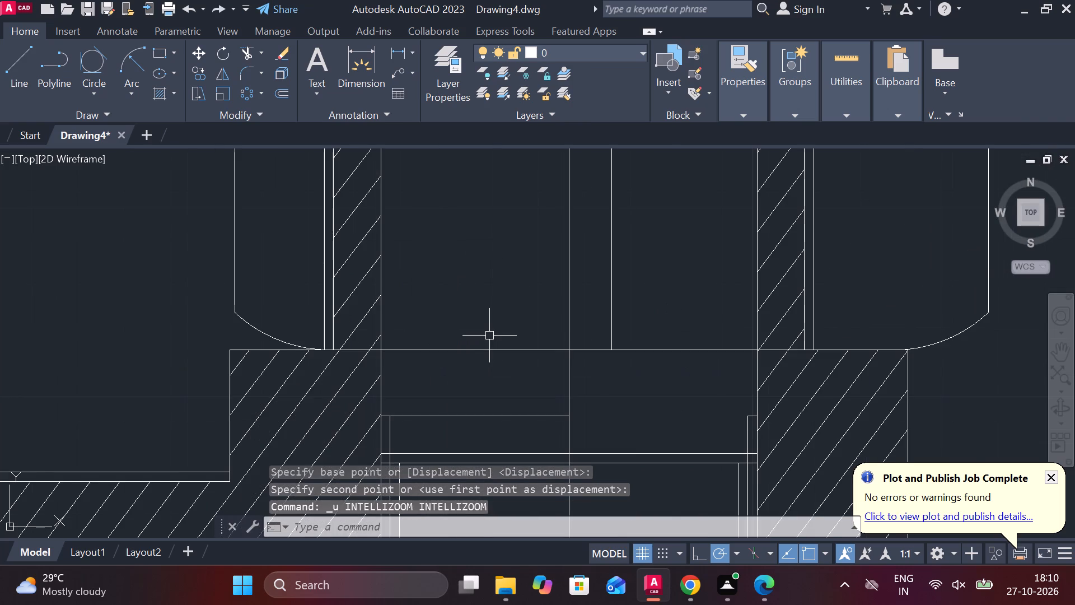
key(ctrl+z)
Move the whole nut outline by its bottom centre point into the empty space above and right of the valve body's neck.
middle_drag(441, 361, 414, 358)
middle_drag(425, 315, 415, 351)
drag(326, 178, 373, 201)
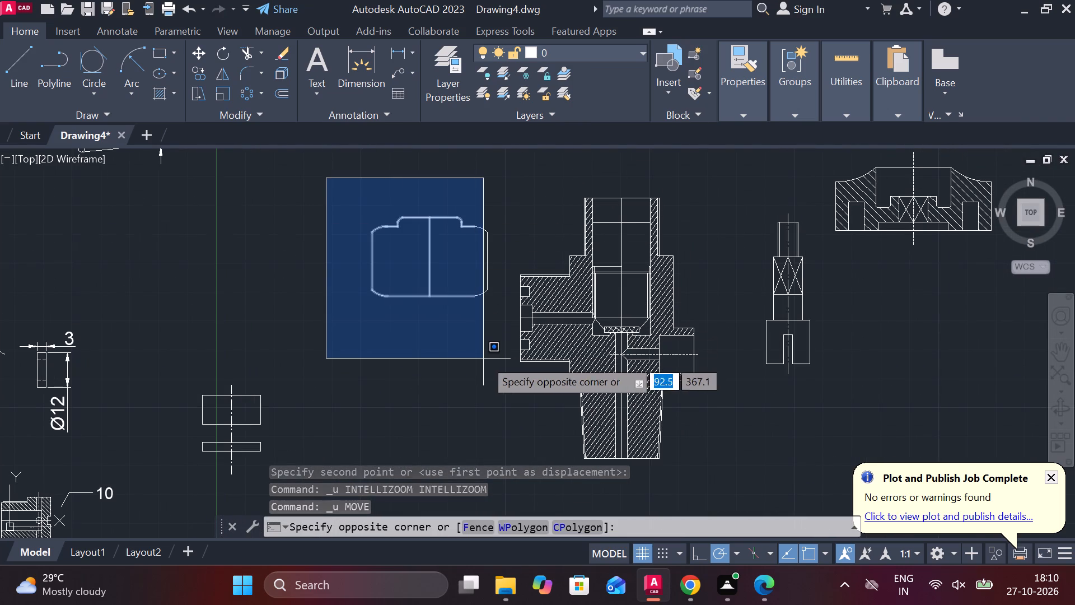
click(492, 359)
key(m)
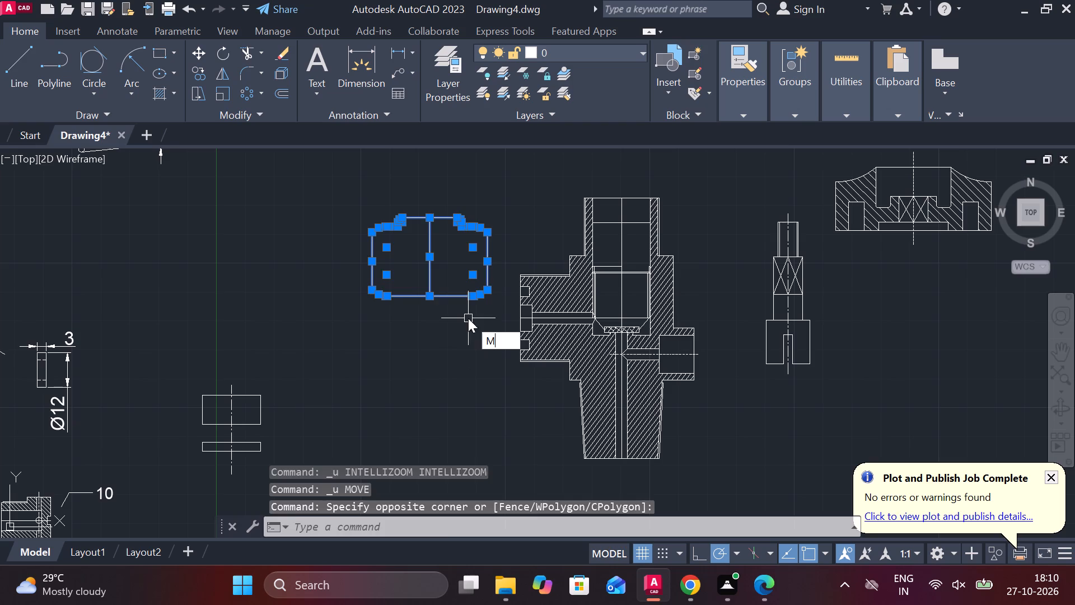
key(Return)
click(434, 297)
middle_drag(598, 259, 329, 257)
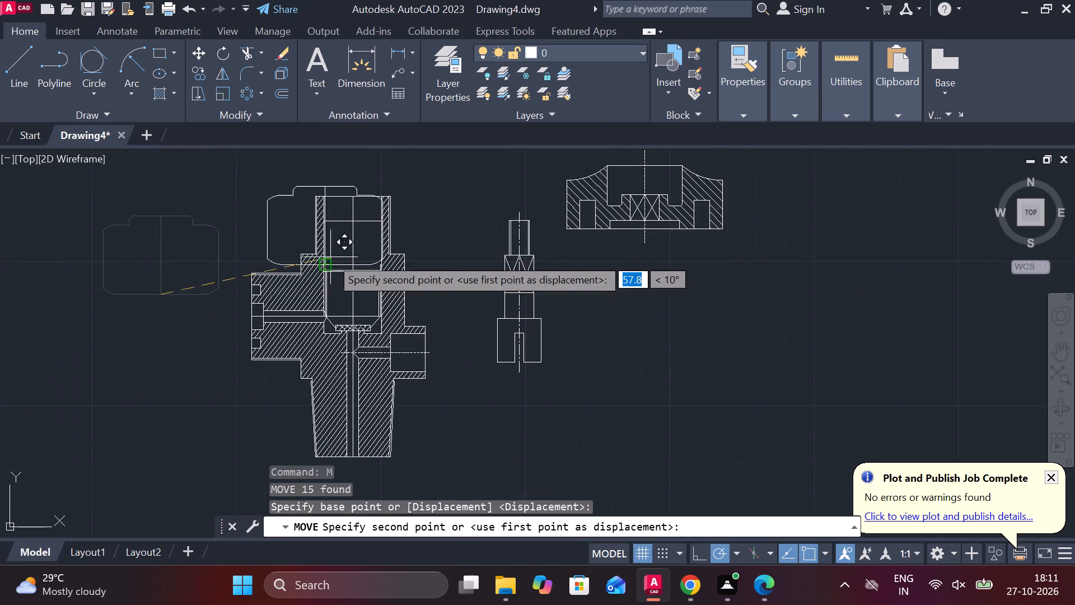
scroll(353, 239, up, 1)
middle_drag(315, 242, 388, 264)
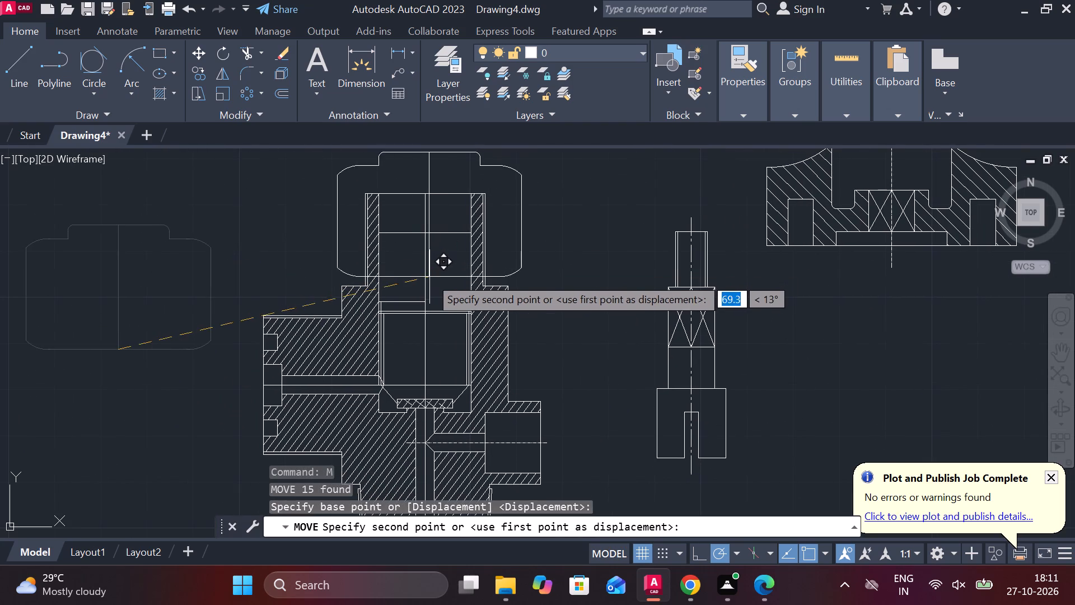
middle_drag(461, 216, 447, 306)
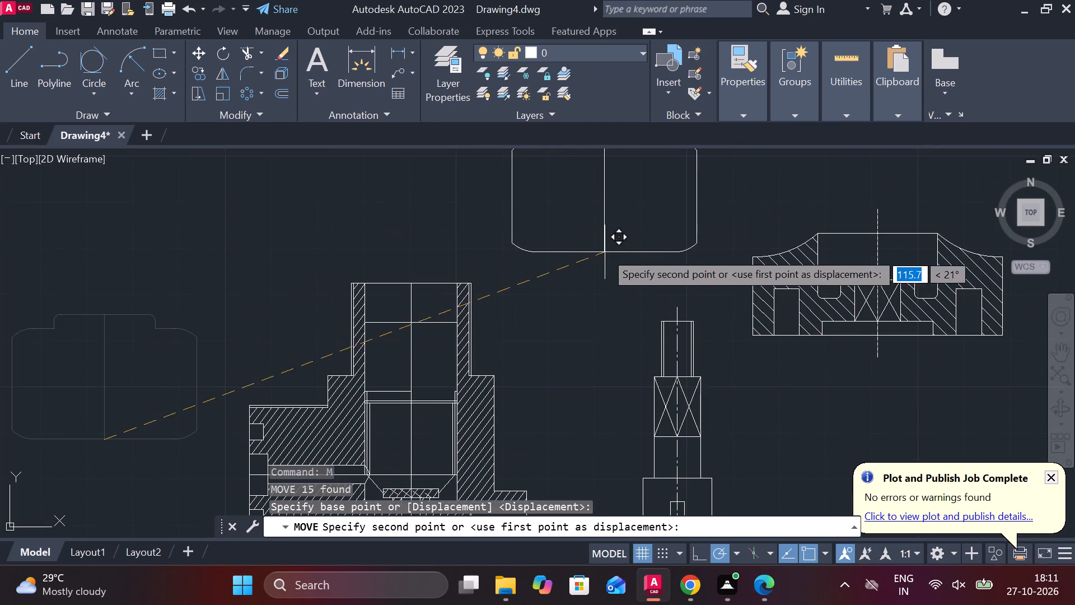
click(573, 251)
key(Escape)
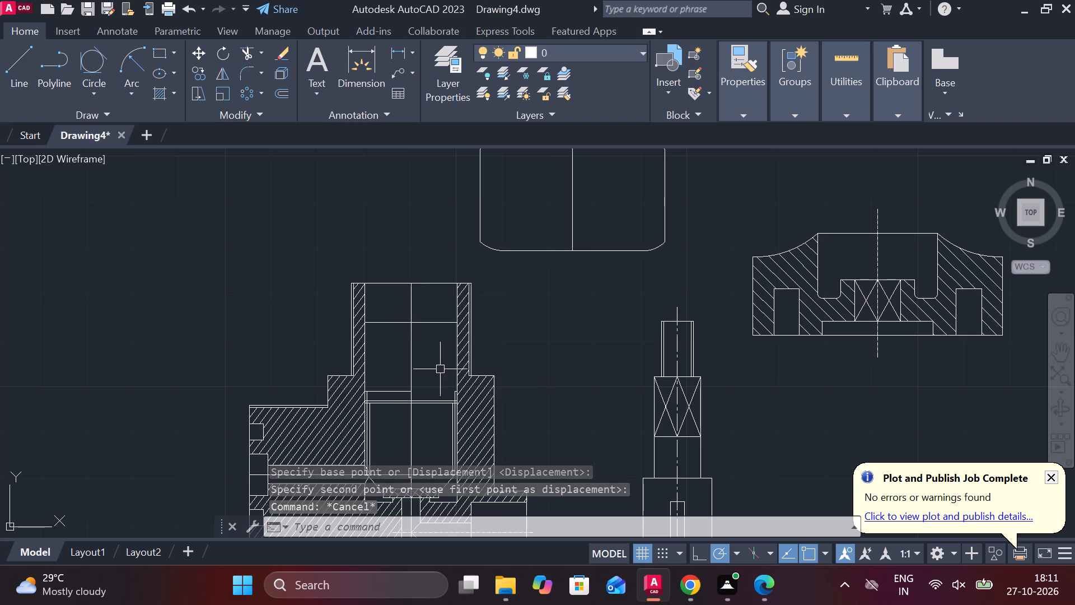
Draw a horizontal line across the base of the valve body's neck at shoulder level, joining the outer edges of the hatched walls.
key(l)
key(Return)
scroll(364, 368, up, 2)
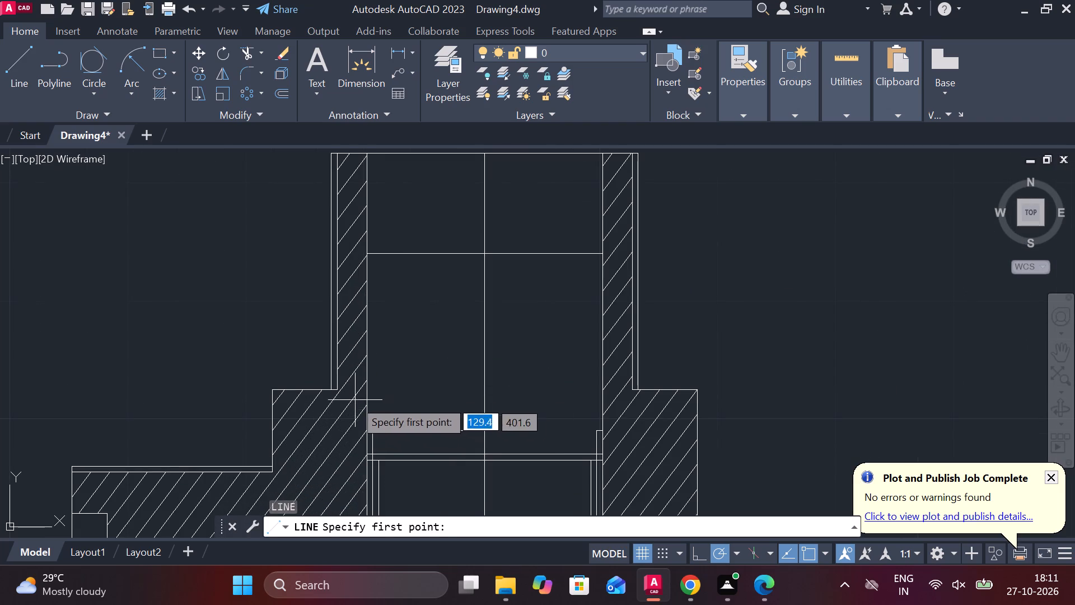
click(338, 393)
click(632, 394)
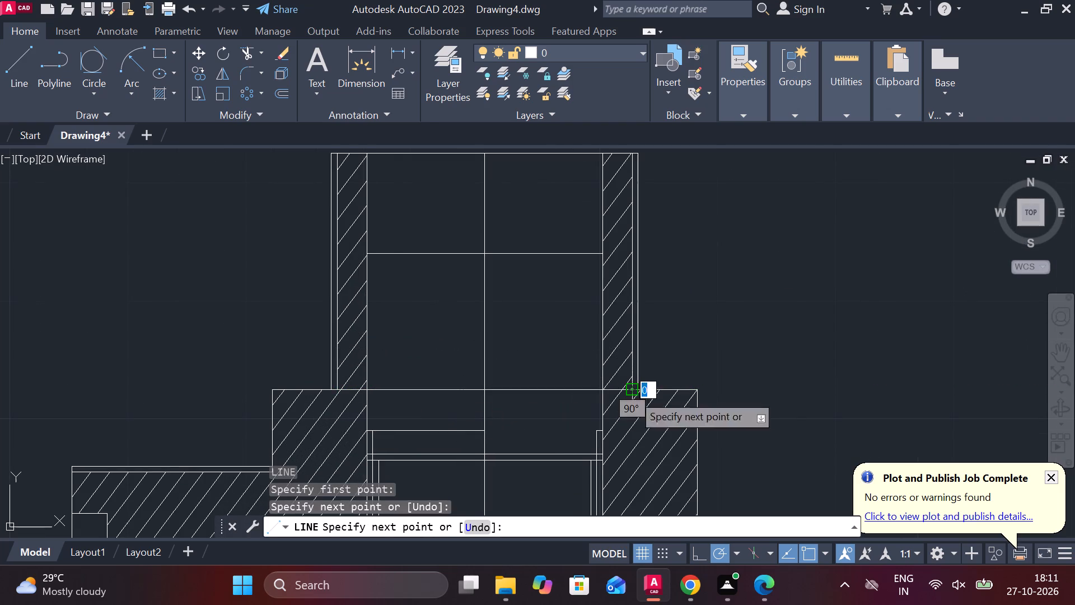
key(Escape)
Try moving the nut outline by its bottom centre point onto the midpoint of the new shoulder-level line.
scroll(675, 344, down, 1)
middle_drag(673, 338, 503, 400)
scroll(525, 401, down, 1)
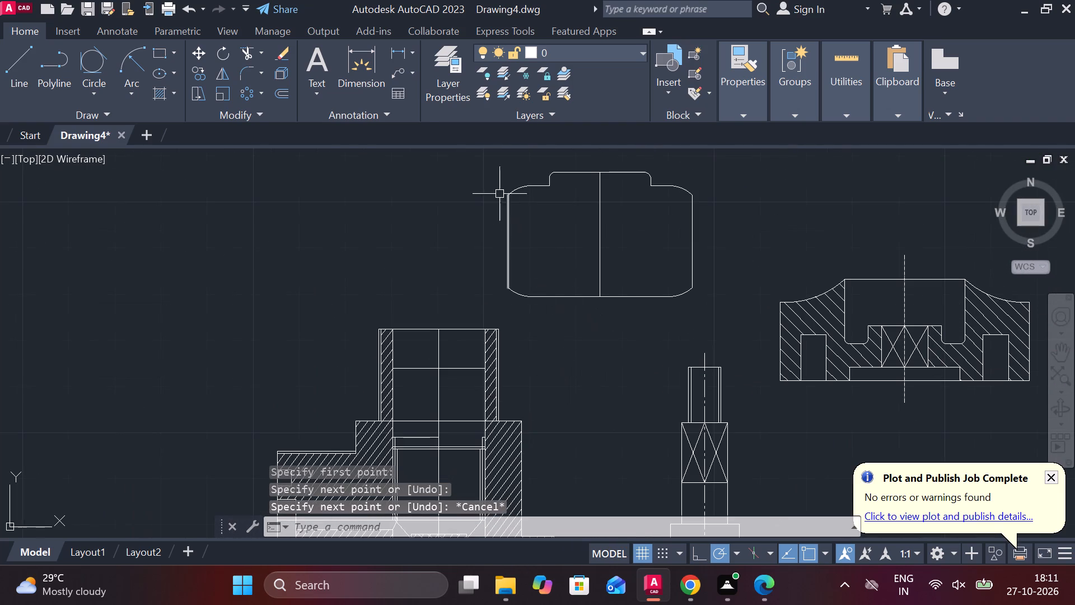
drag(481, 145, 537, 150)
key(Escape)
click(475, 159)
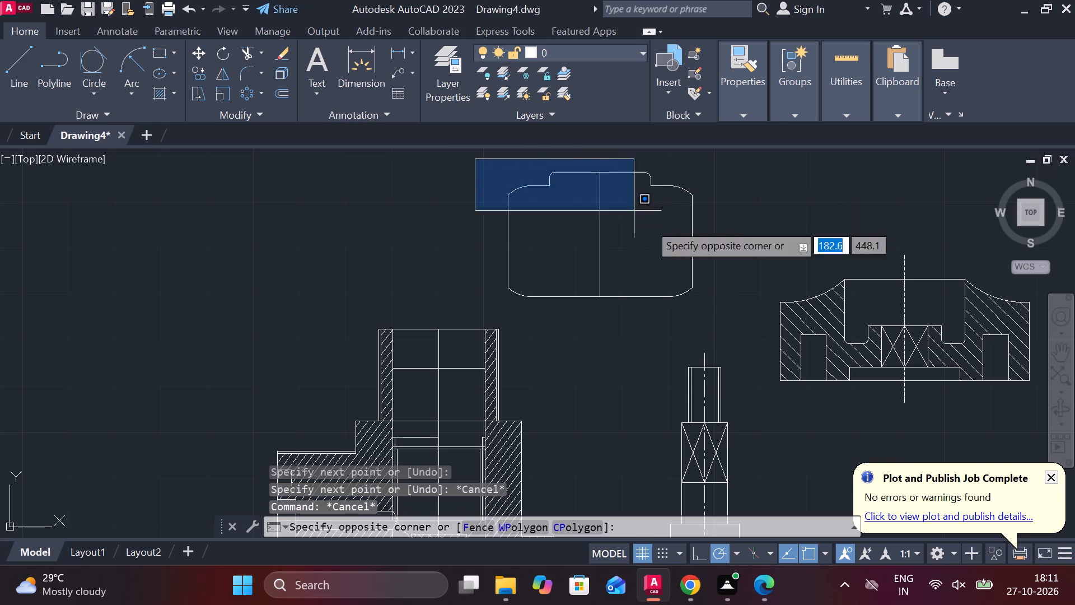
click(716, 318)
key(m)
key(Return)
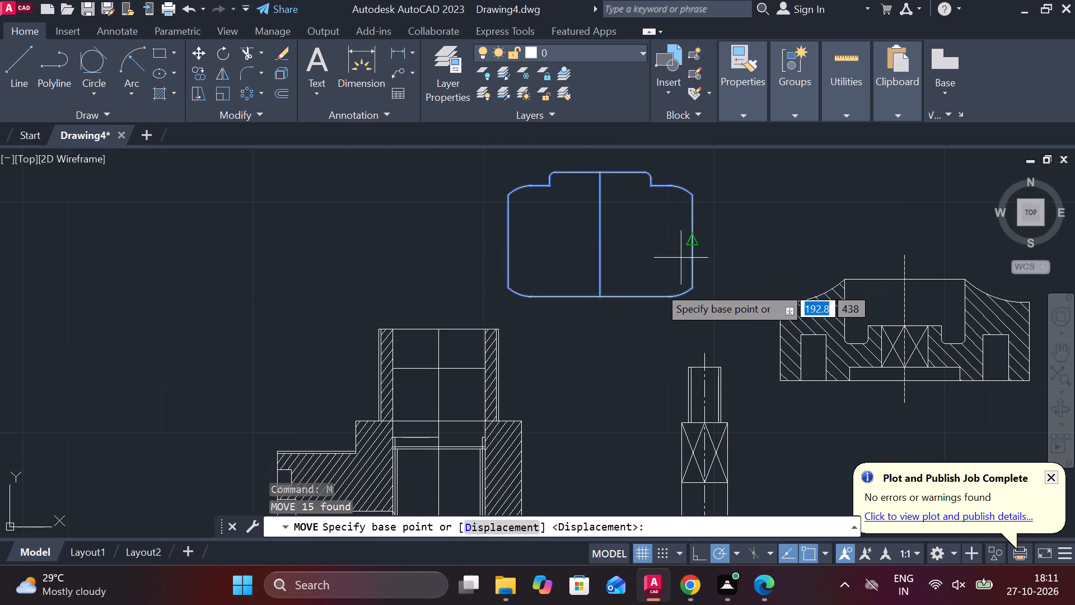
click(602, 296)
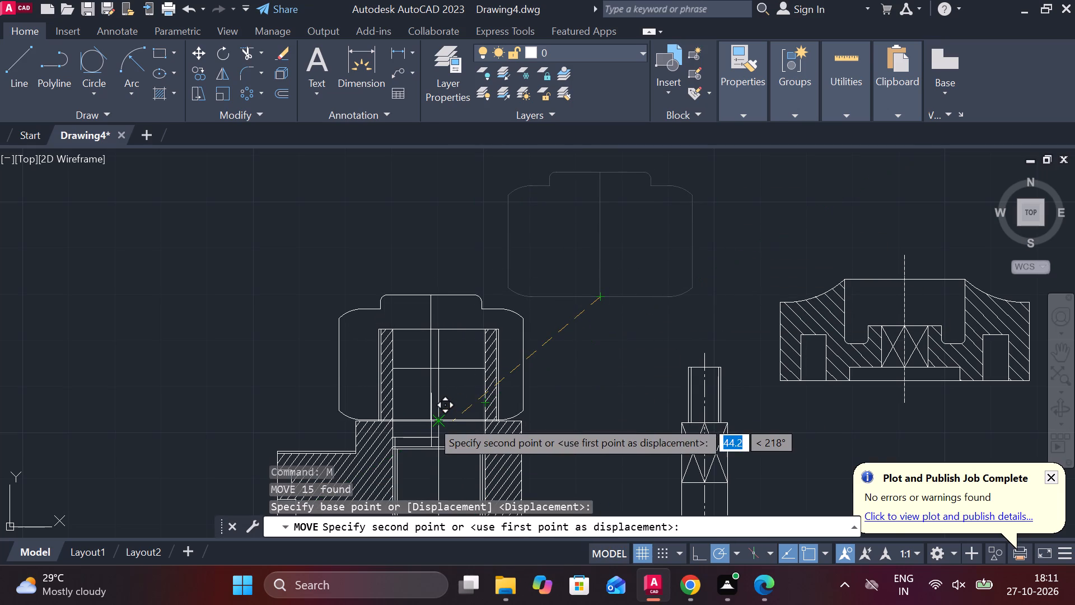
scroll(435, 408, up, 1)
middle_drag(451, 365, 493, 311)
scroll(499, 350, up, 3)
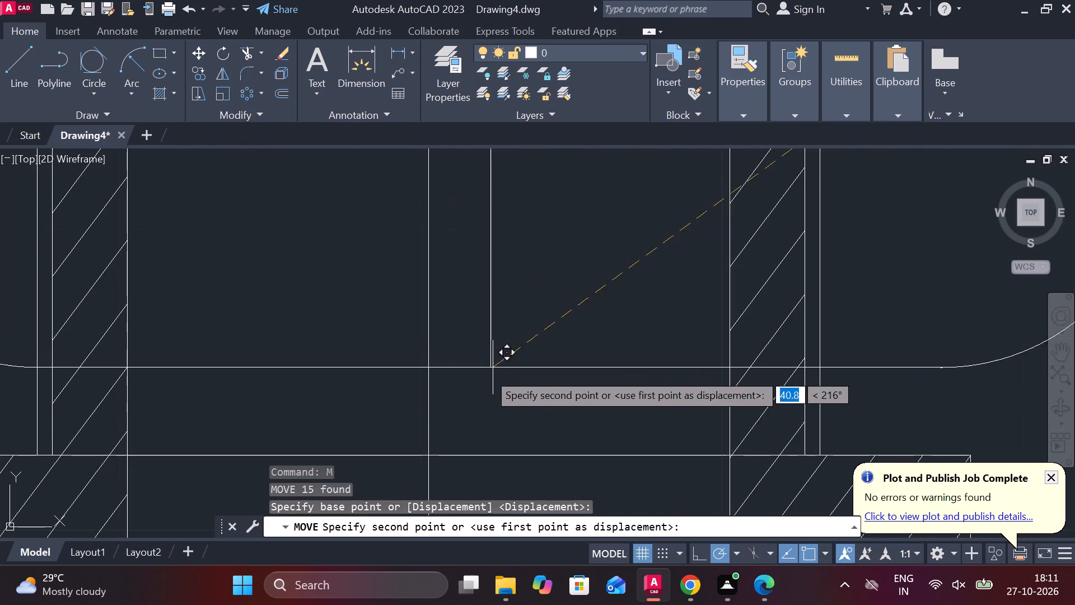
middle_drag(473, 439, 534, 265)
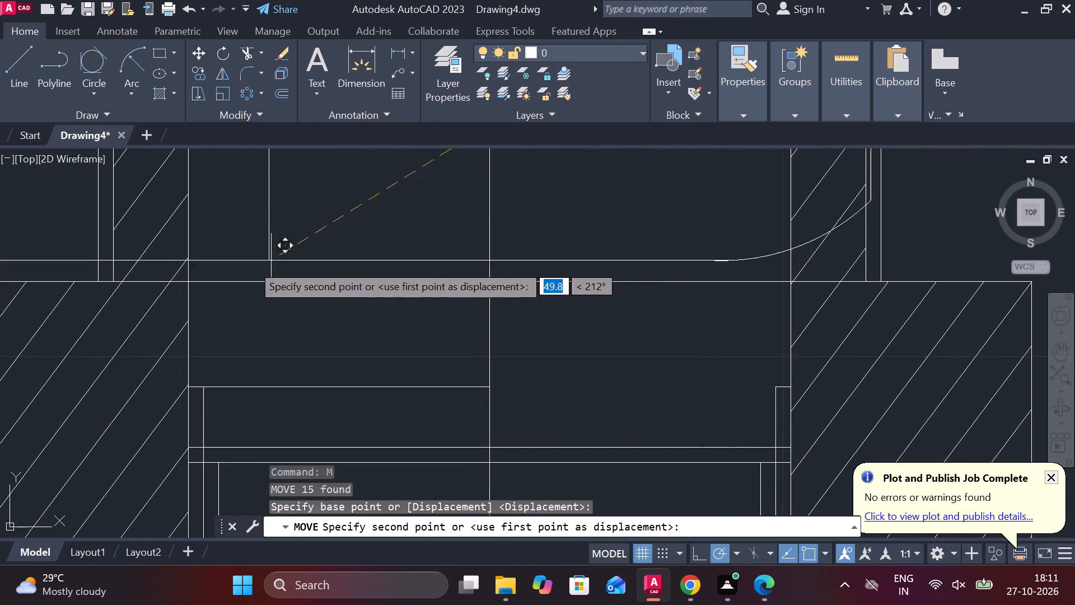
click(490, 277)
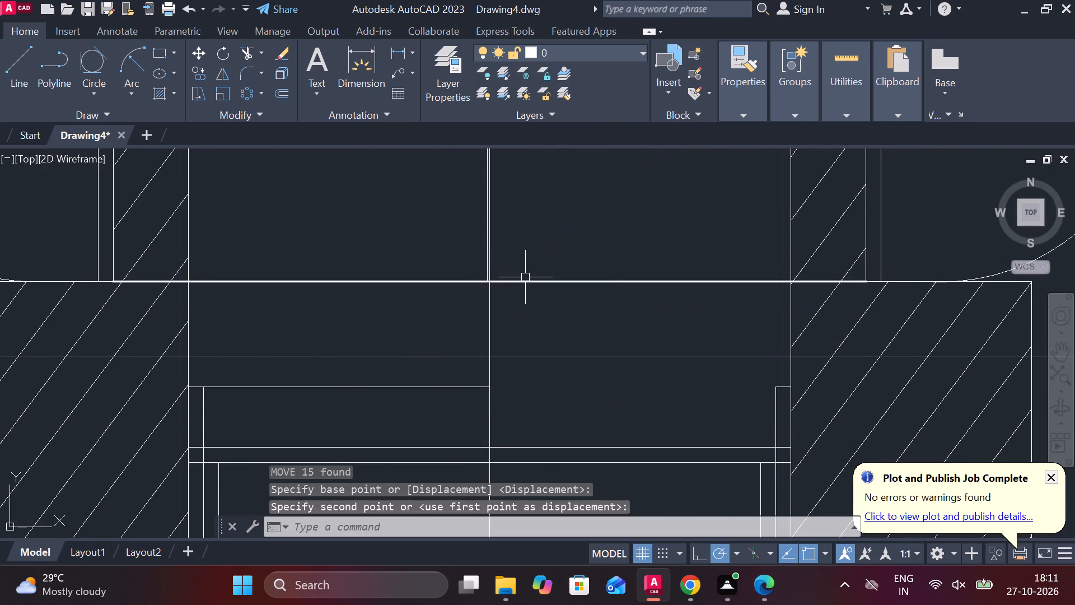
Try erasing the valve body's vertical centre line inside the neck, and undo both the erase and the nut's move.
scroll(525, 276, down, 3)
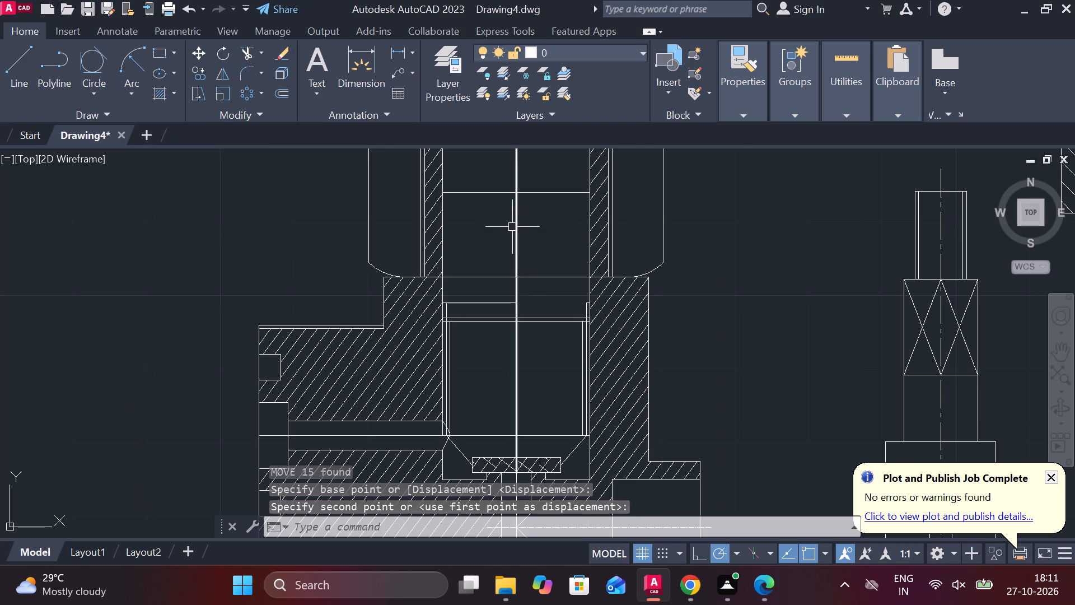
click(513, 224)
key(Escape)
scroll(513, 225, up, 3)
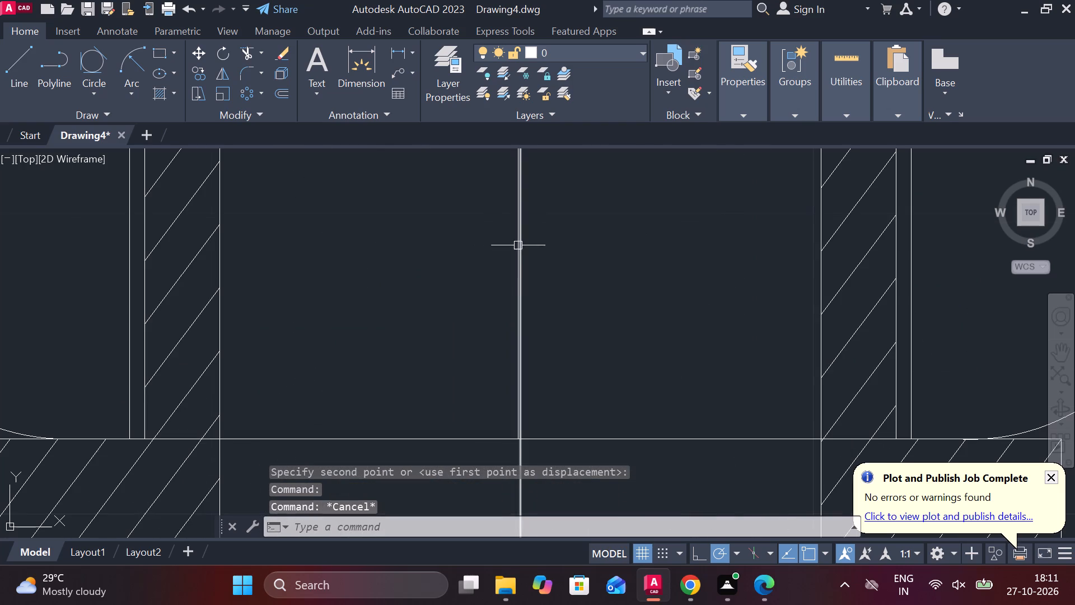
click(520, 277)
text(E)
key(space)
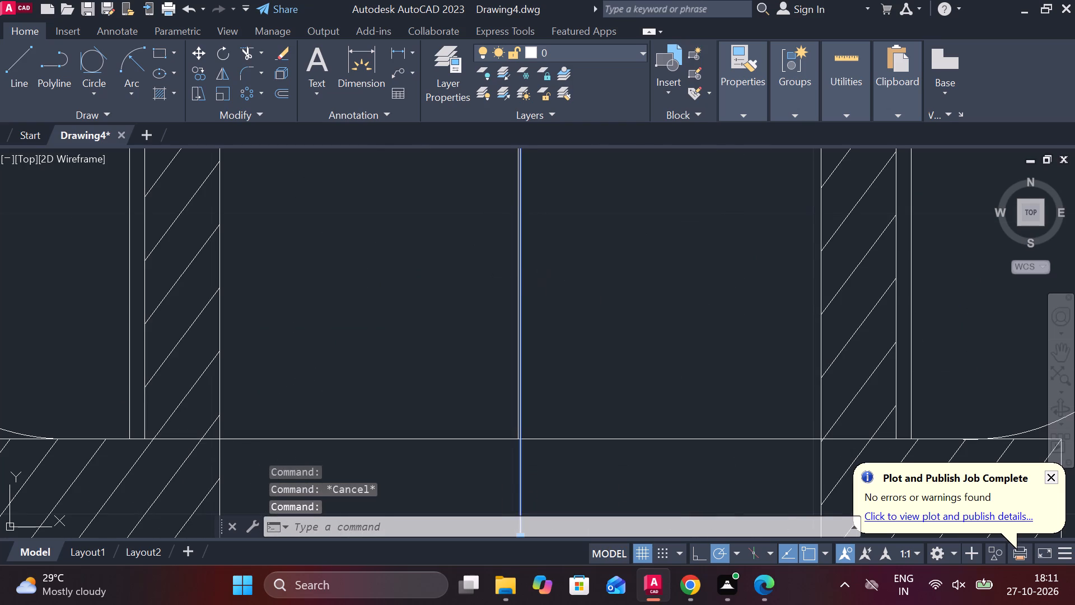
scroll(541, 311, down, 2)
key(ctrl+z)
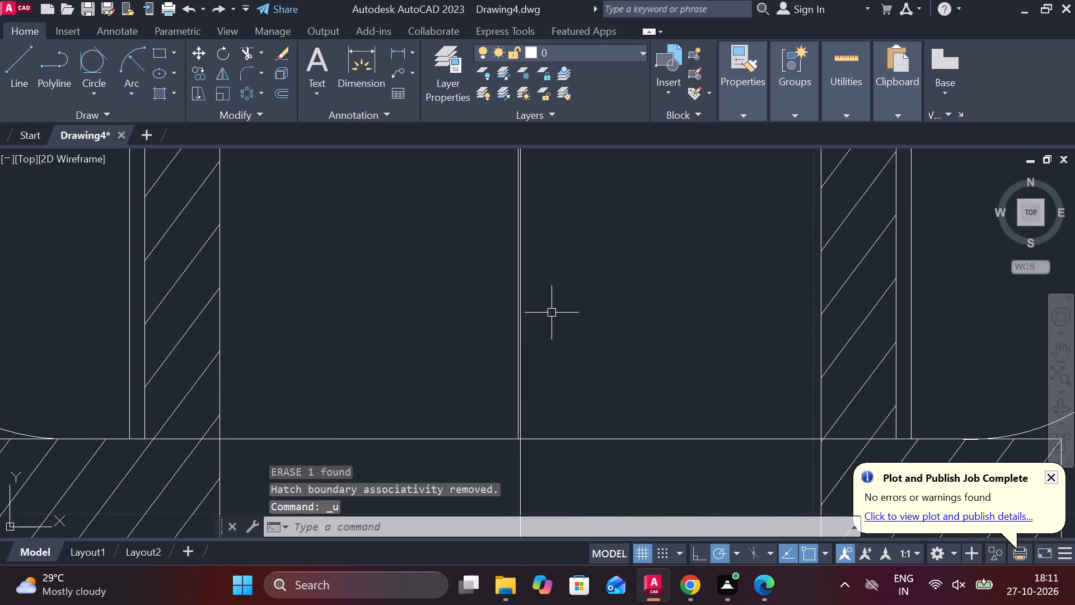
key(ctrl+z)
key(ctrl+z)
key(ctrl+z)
Erase the vertical centre line inside the nut outline.
scroll(579, 304, down, 1)
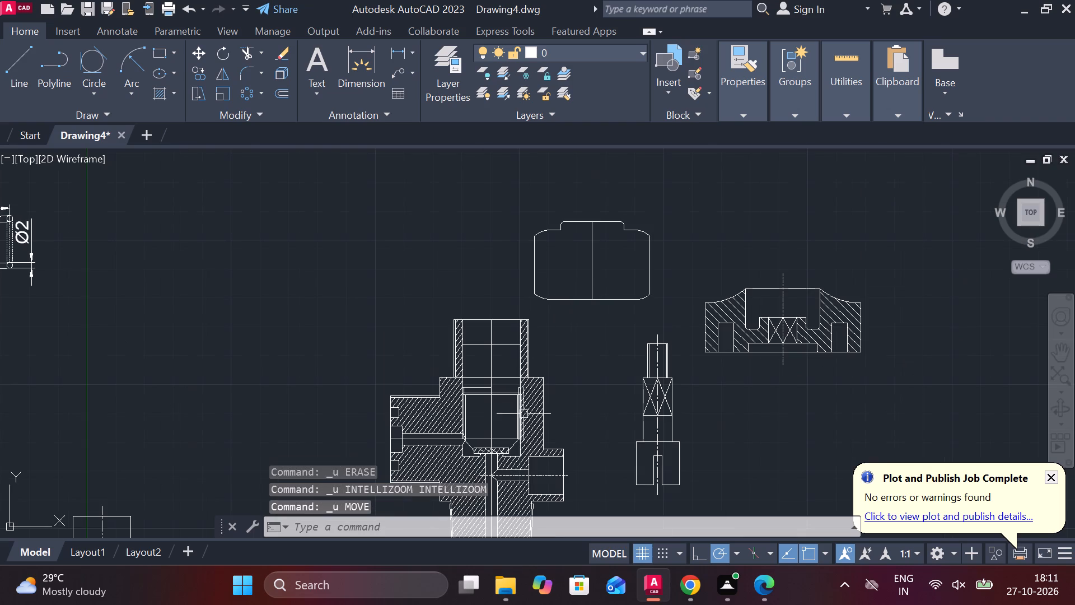
scroll(613, 273, up, 1)
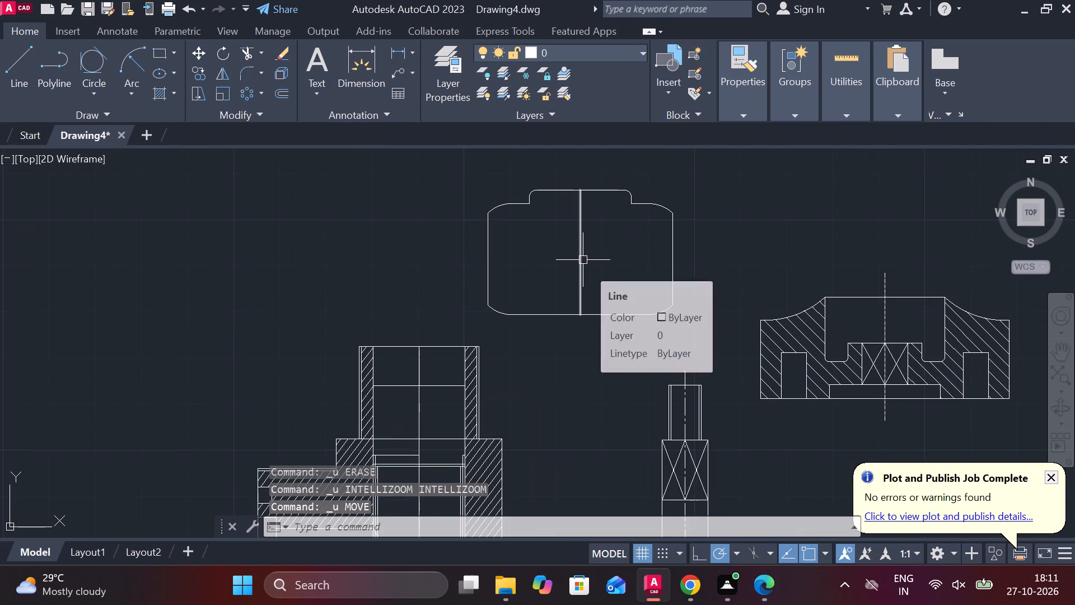
click(583, 260)
text(E)
key(space)
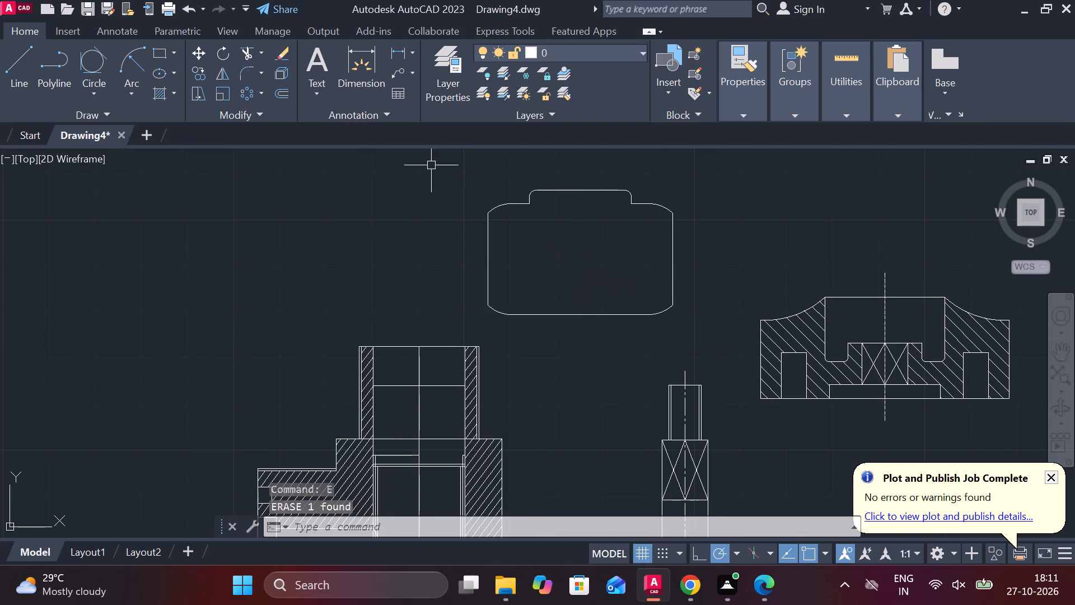
Move the nut outline by the midpoint of its bottom edge onto the midpoint of the valve body's shoulder-level line.
drag(428, 160, 520, 180)
click(700, 333)
key(m)
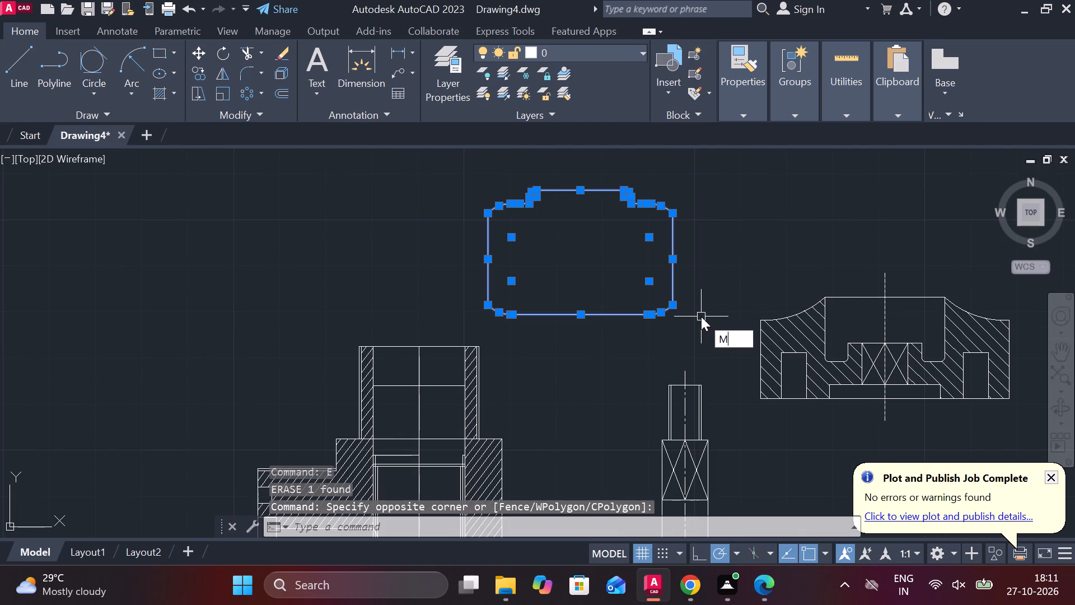
key(Return)
click(585, 311)
scroll(586, 333, down, 1)
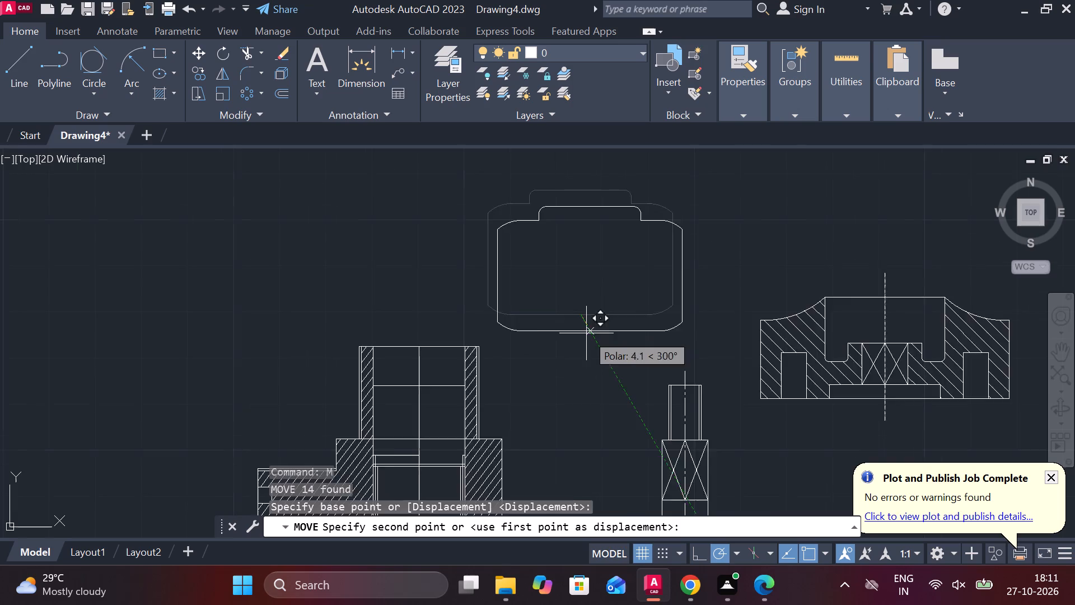
scroll(528, 382, up, 2)
middle_drag(441, 435, 518, 346)
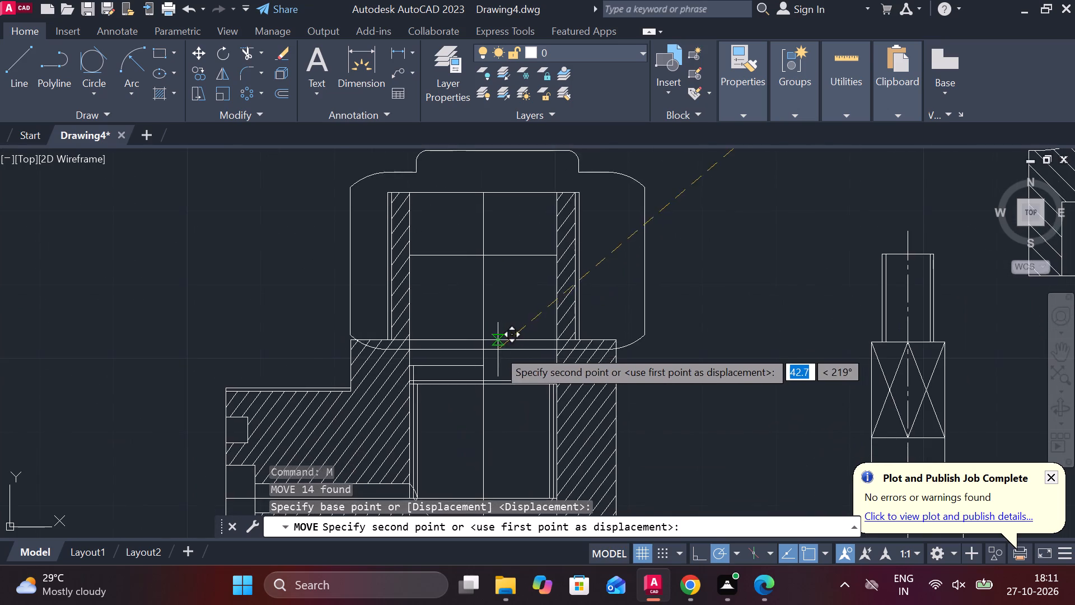
scroll(492, 339, up, 1)
click(482, 341)
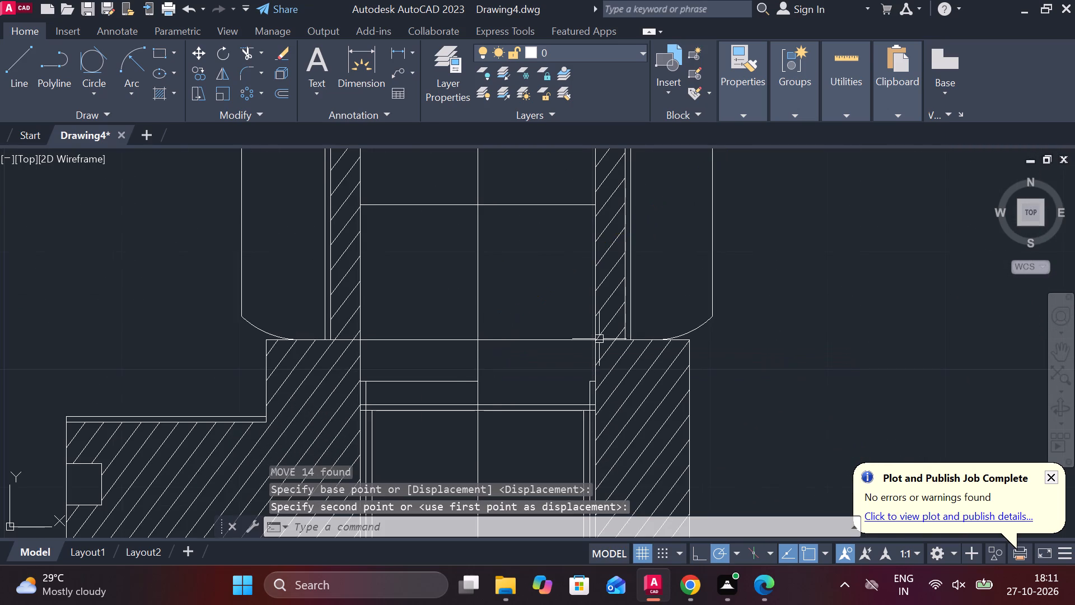
scroll(606, 341, down, 3)
scroll(525, 269, up, 2)
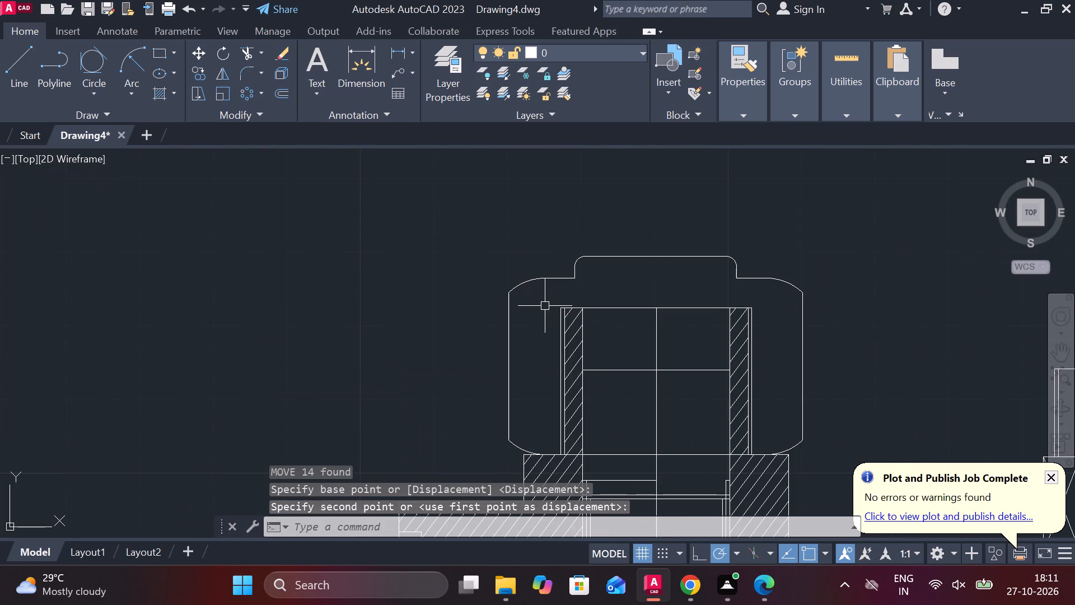
scroll(603, 323, up, 2)
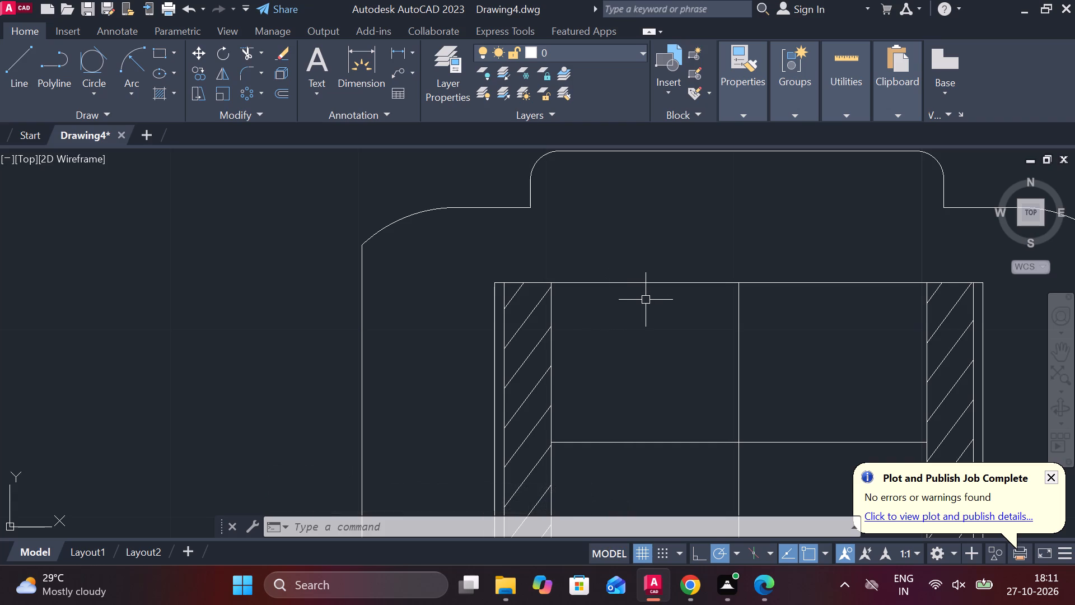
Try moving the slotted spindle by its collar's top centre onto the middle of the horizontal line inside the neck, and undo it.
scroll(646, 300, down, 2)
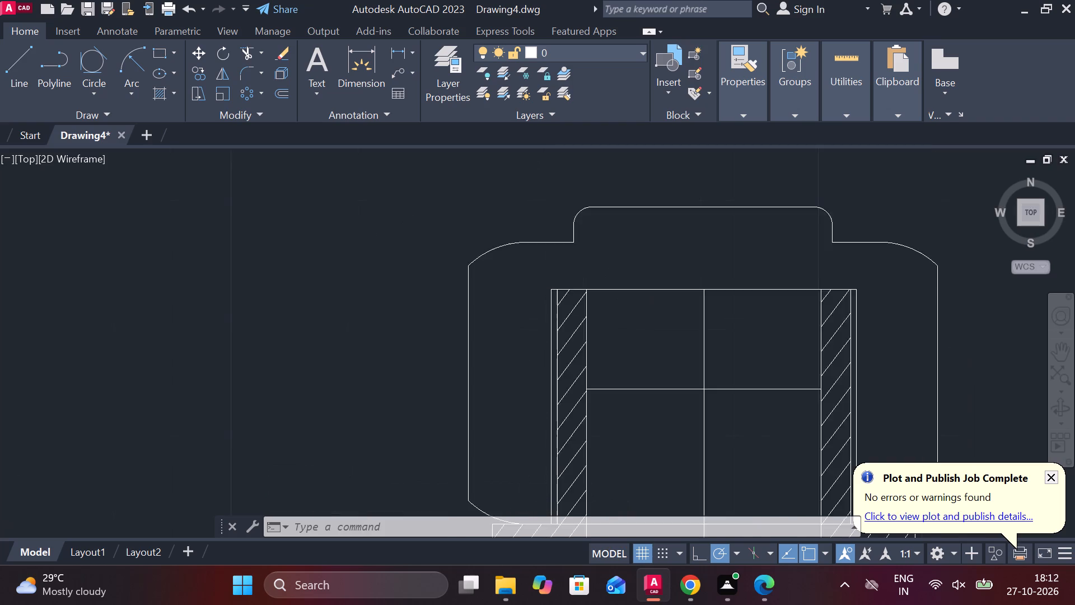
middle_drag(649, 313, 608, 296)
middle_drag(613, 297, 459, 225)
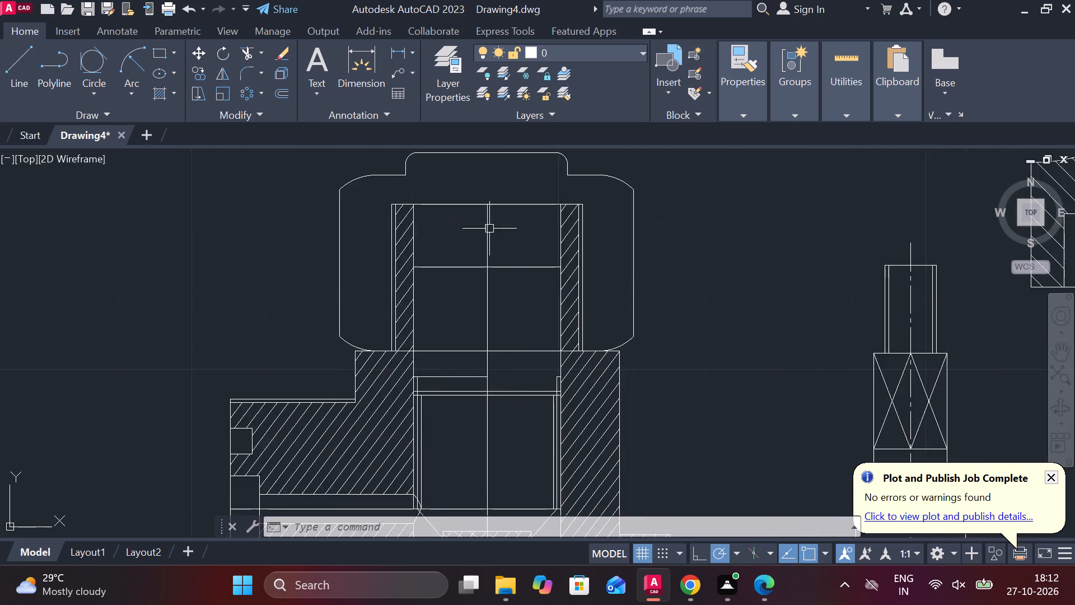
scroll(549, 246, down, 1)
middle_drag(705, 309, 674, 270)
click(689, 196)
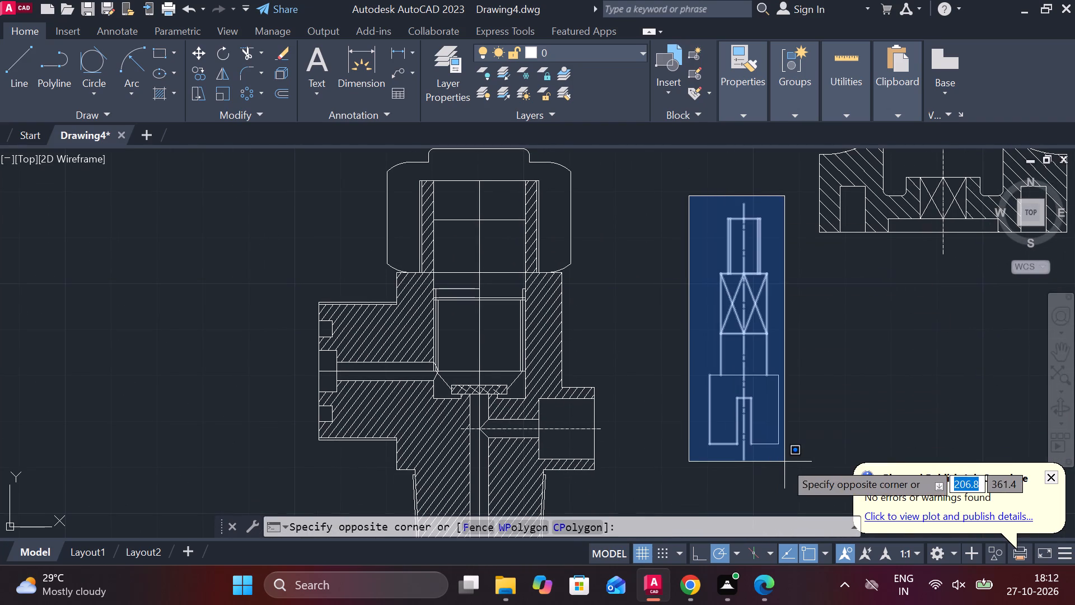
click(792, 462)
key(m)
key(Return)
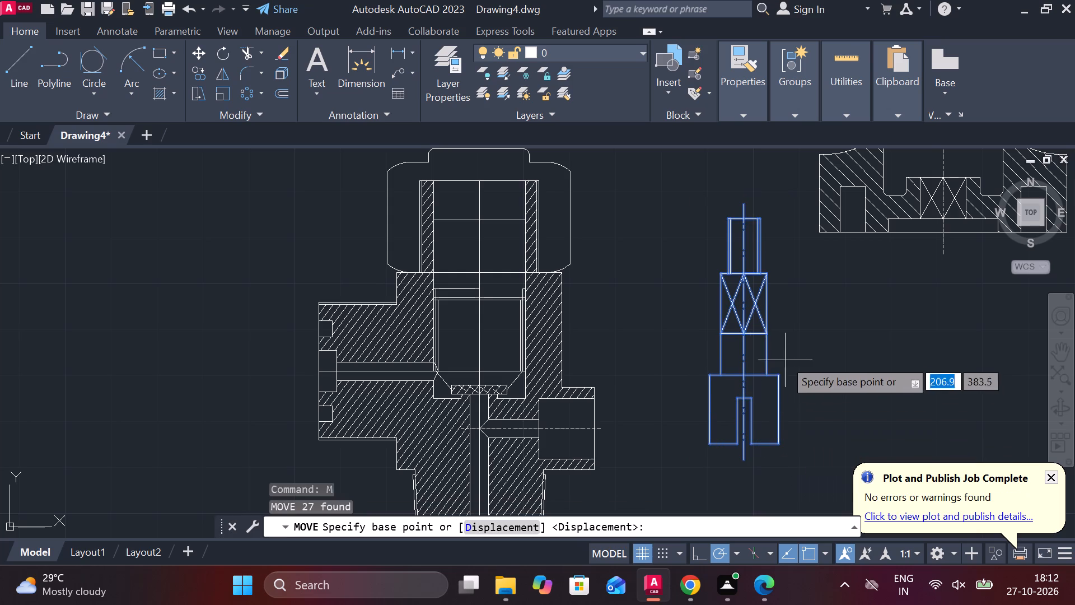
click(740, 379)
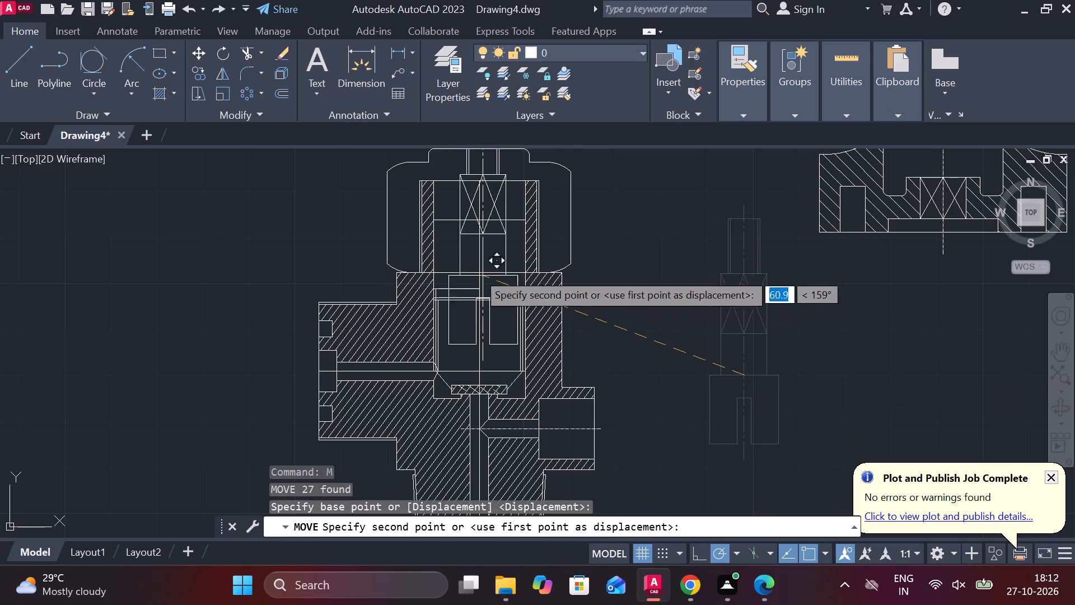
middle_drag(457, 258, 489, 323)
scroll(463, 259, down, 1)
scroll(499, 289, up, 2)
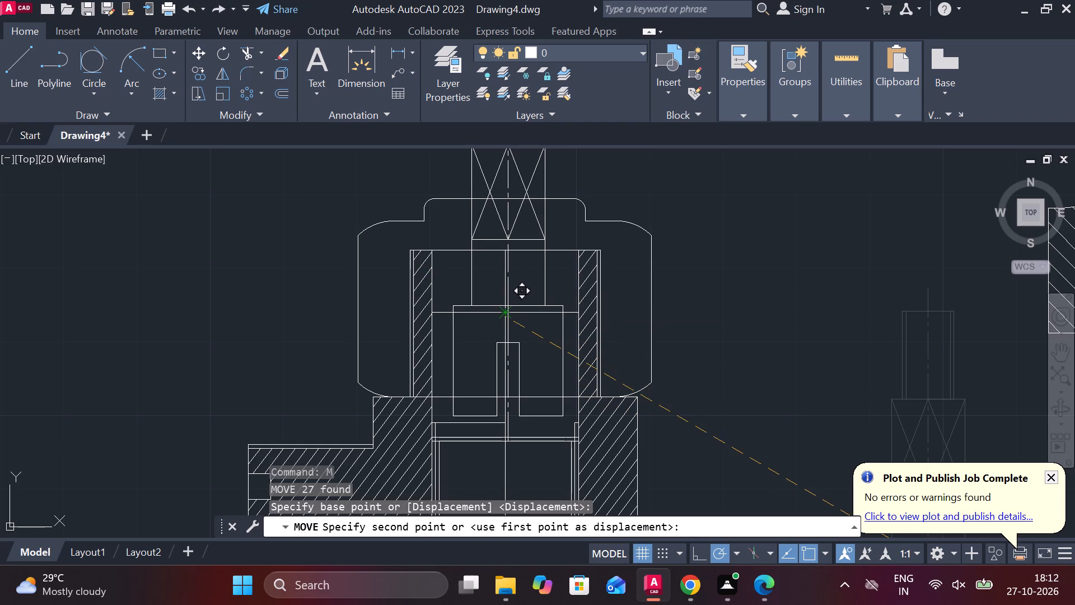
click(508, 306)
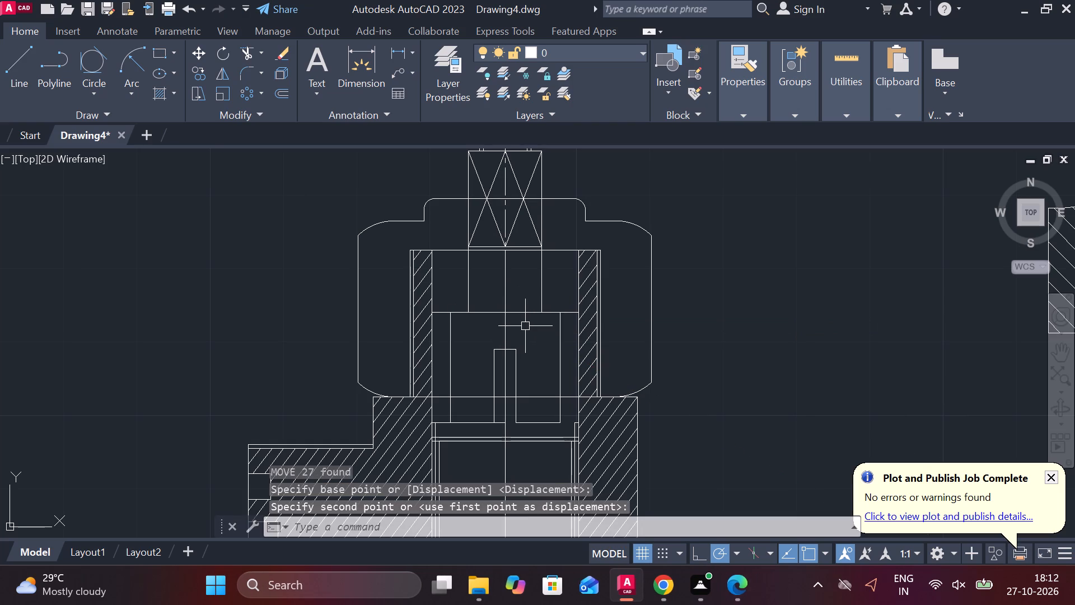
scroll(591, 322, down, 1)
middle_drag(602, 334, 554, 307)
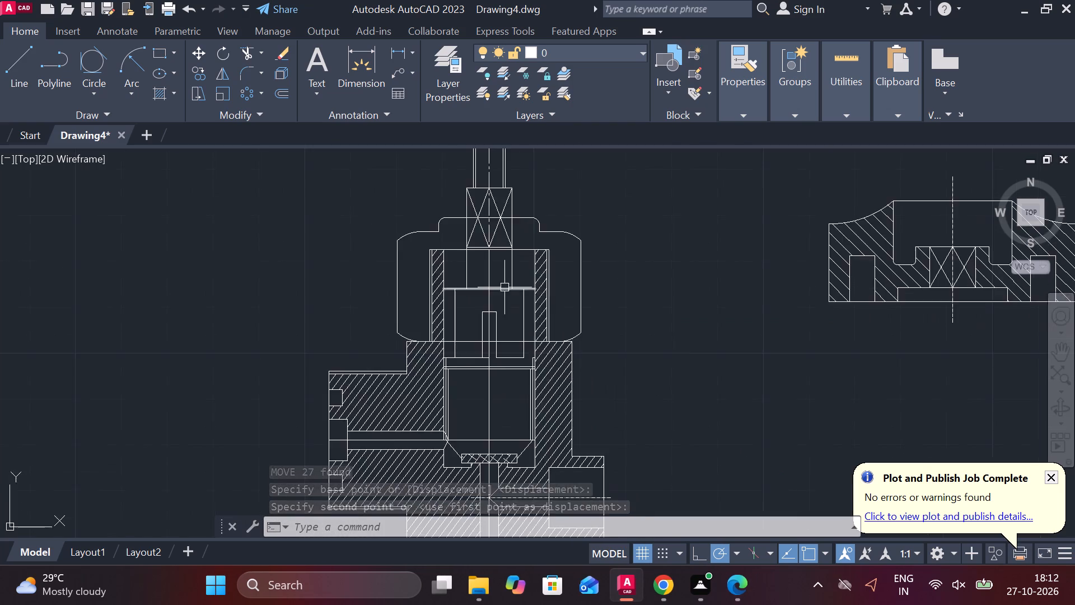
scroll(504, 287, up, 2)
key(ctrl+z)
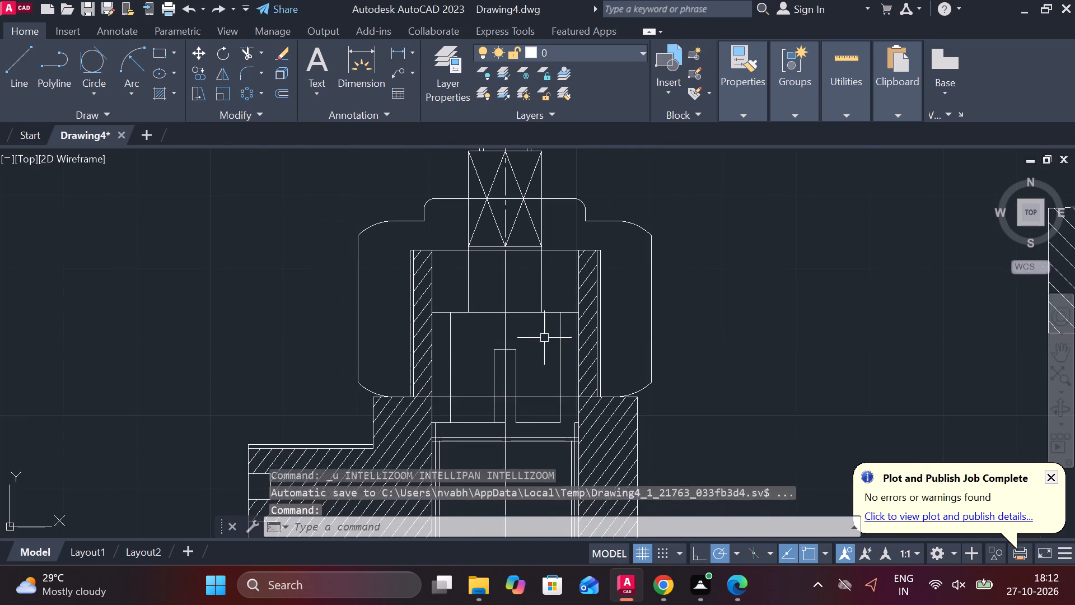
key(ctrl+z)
Erase the short horizontal line across half of the bore, just below the valve body's shoulder level.
middle_drag(699, 307, 597, 243)
scroll(560, 254, down, 1)
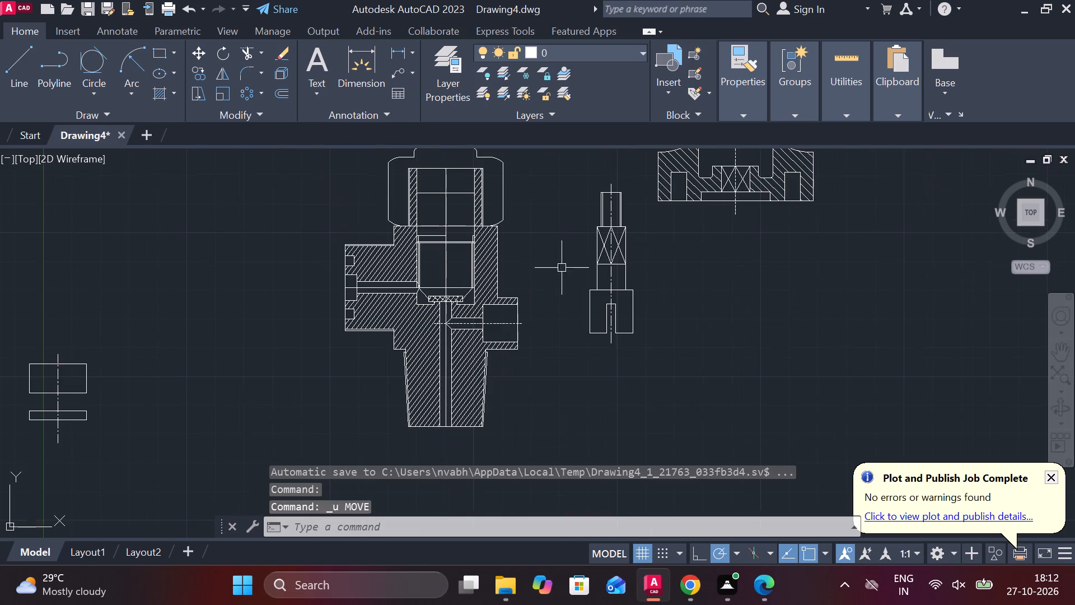
middle_drag(565, 279, 532, 277)
scroll(397, 218, up, 2)
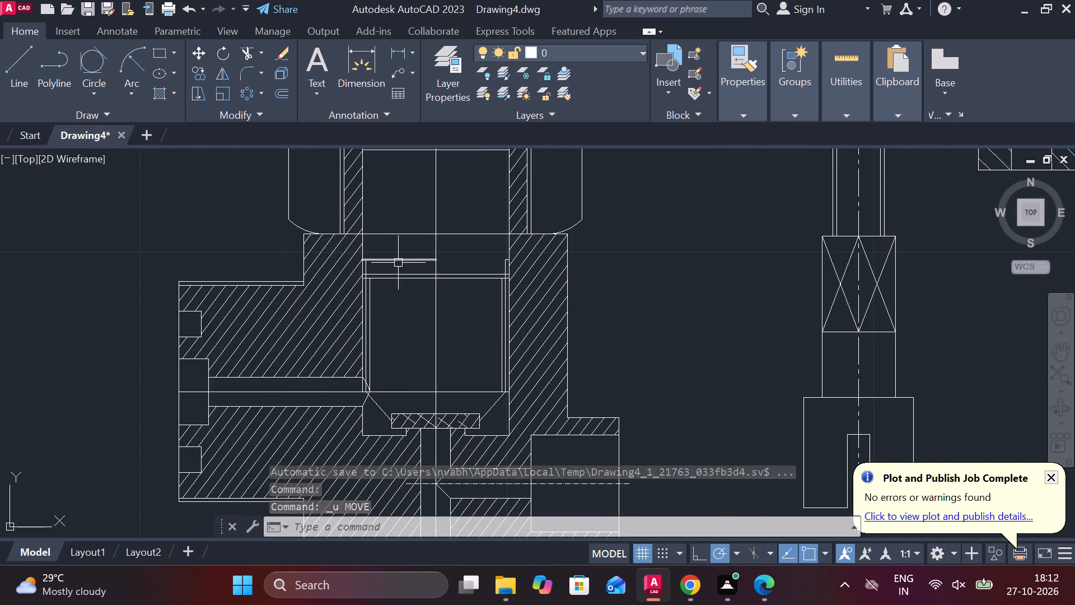
click(398, 263)
text(E)
key(space)
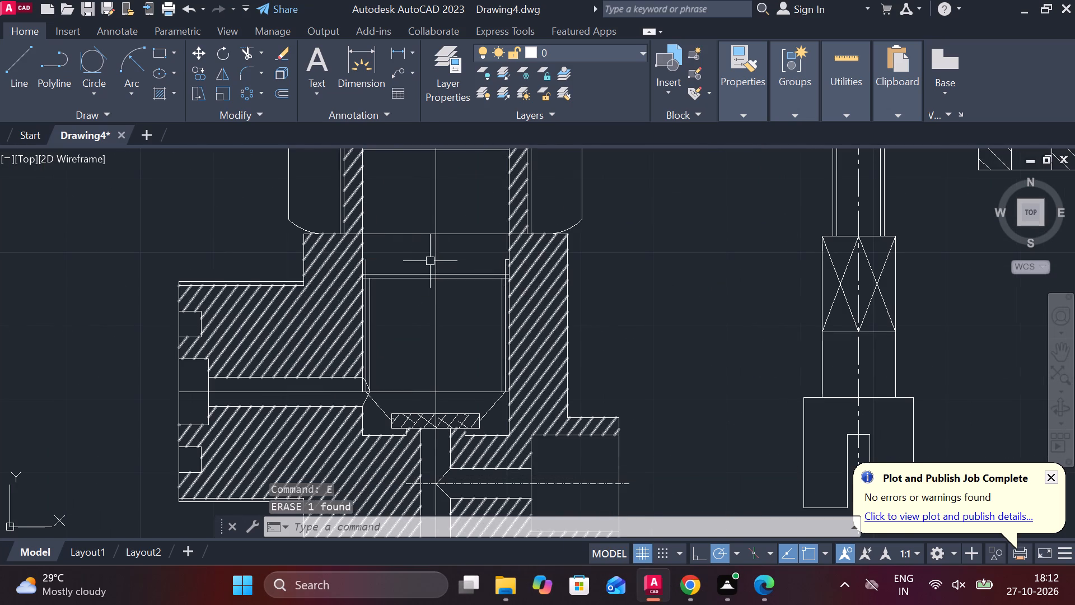
Draw a short horizontal line joining the upper end of the bore's left inner vertical line to the bore wall.
scroll(382, 234, up, 2)
middle_drag(368, 277, 388, 279)
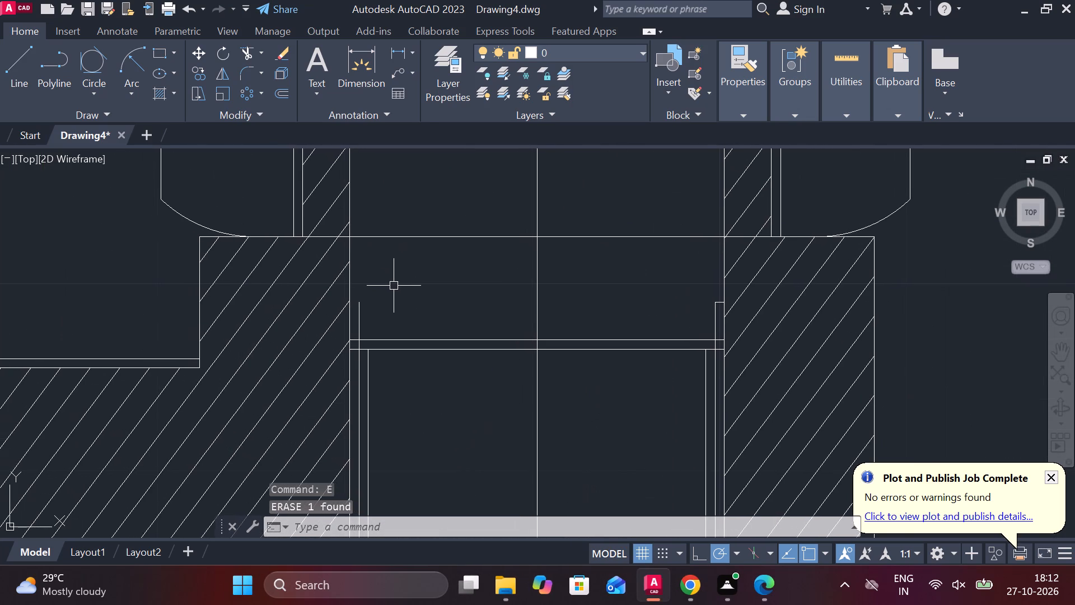
key(l)
key(Return)
click(366, 295)
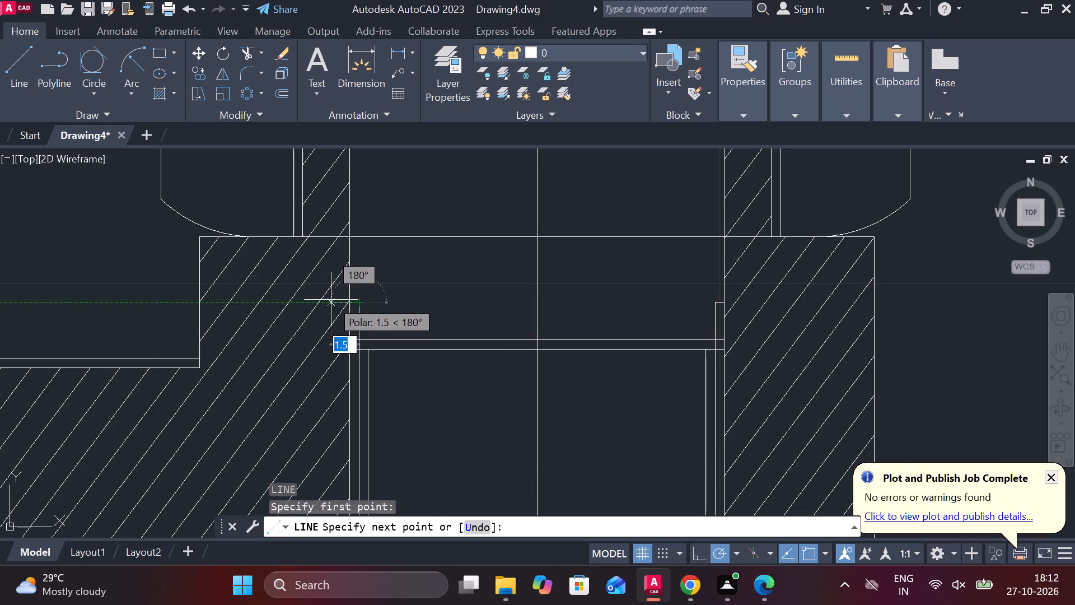
scroll(331, 300, up, 3)
click(398, 314)
scroll(457, 305, down, 3)
key(Escape)
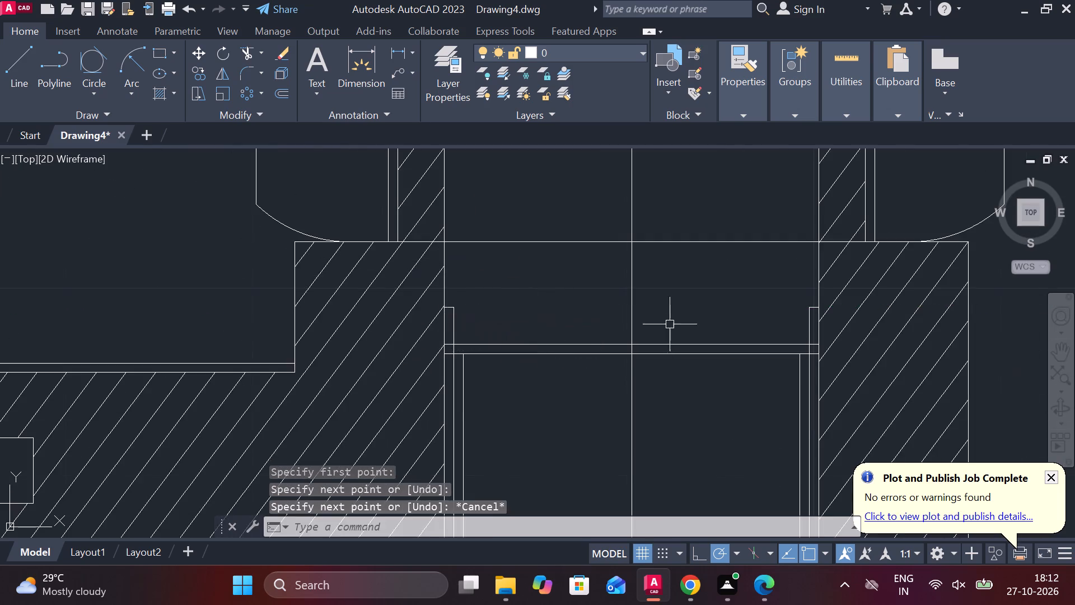
Move the slotted spindle by its collar's top centre onto the valve body's centre line, slightly above the horizontal line inside the neck.
scroll(656, 320, down, 2)
middle_drag(655, 331, 492, 231)
scroll(466, 243, down, 1)
middle_drag(686, 239, 484, 276)
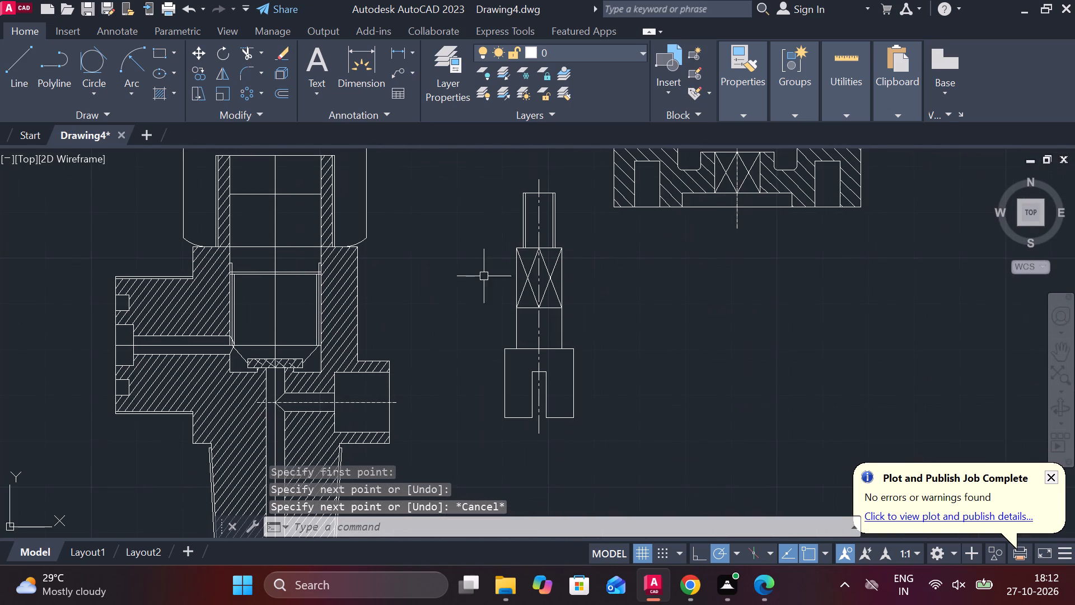
click(487, 171)
click(606, 451)
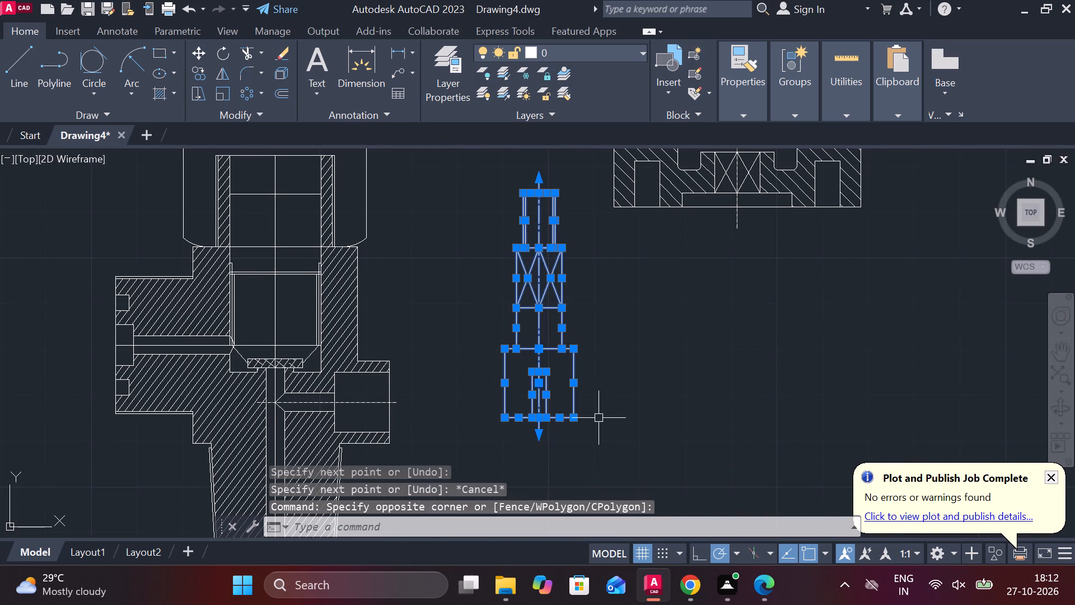
key(m)
key(Return)
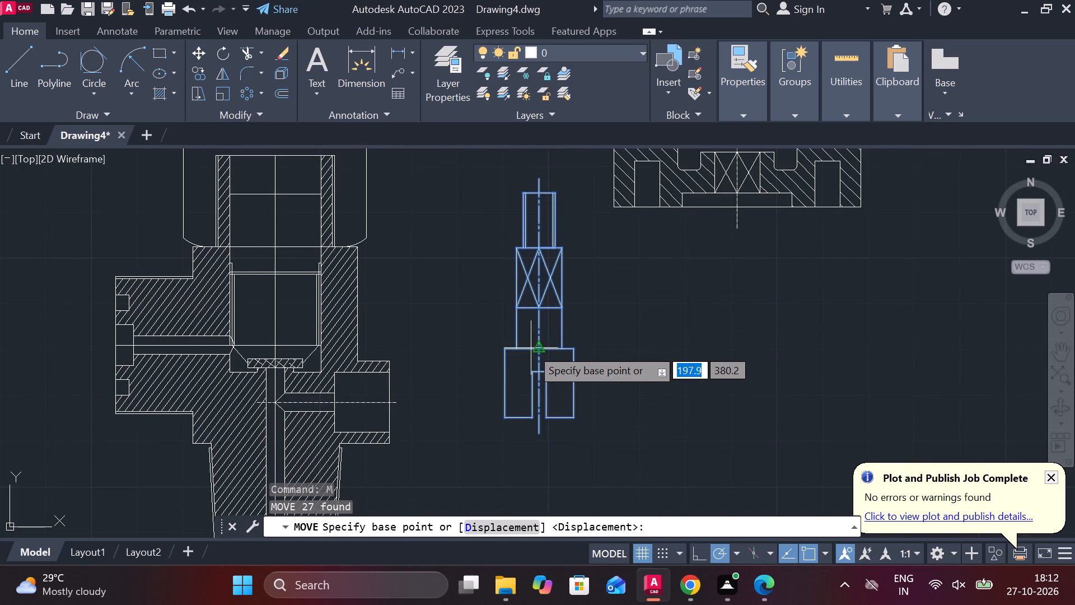
click(535, 343)
scroll(535, 343, down, 2)
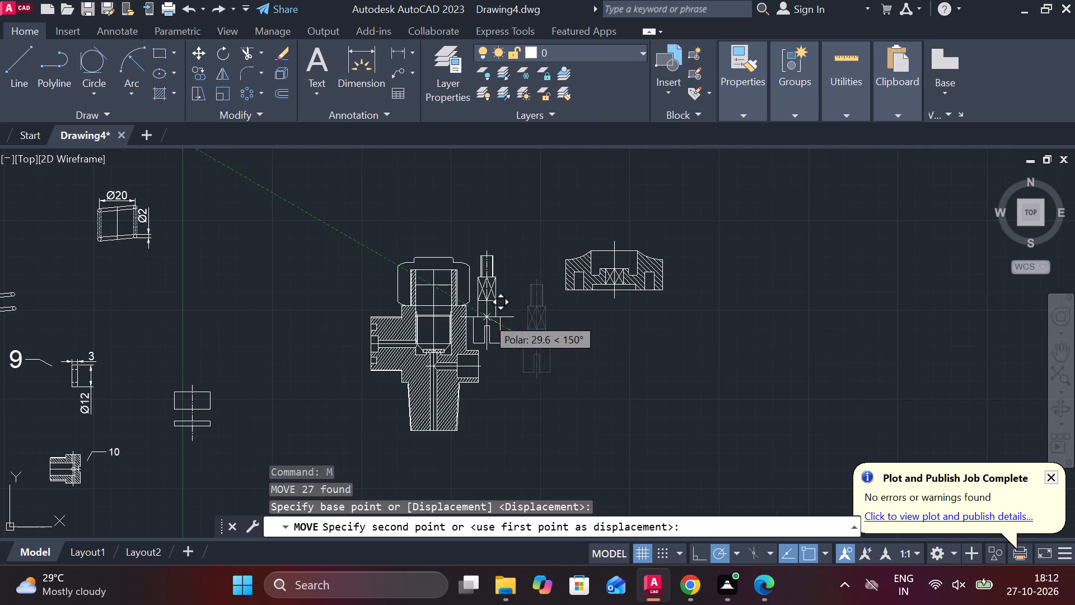
scroll(433, 286, up, 3)
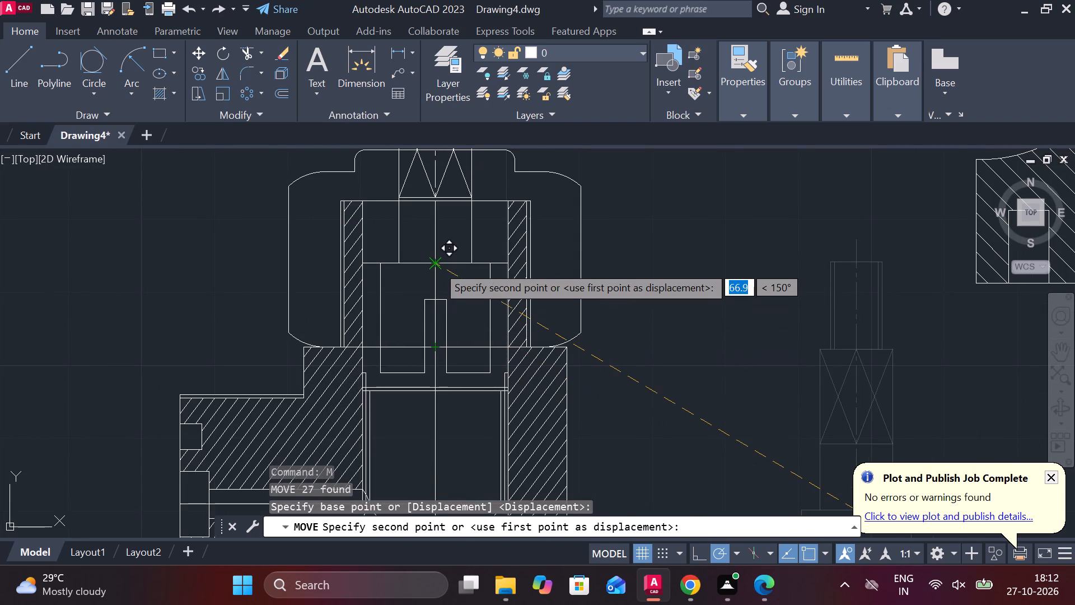
middle_drag(440, 265, 447, 303)
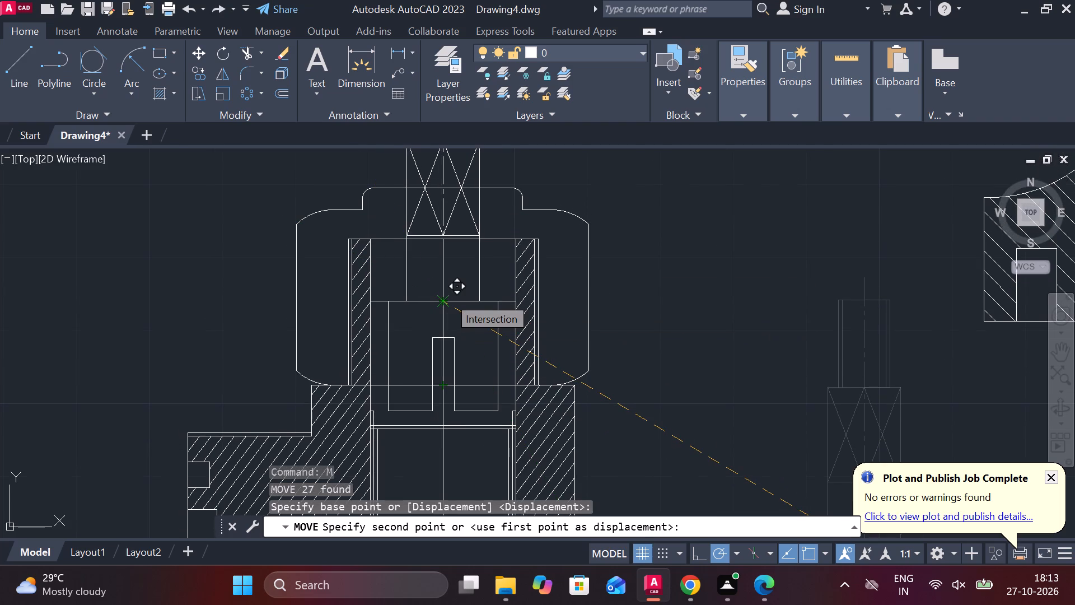
scroll(448, 296, down, 1)
scroll(448, 296, up, 1)
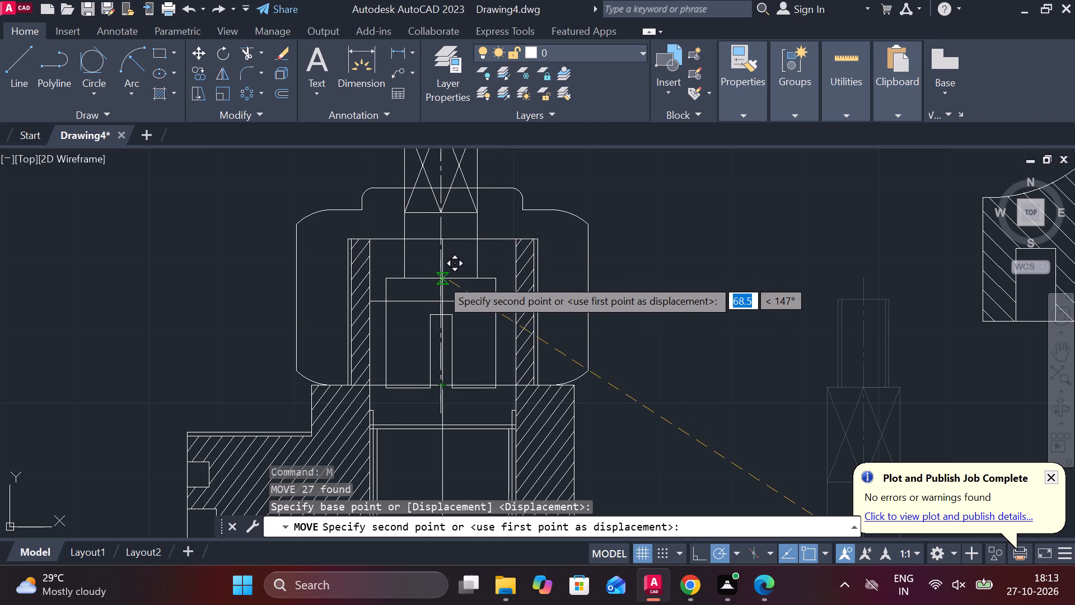
double_click(441, 285)
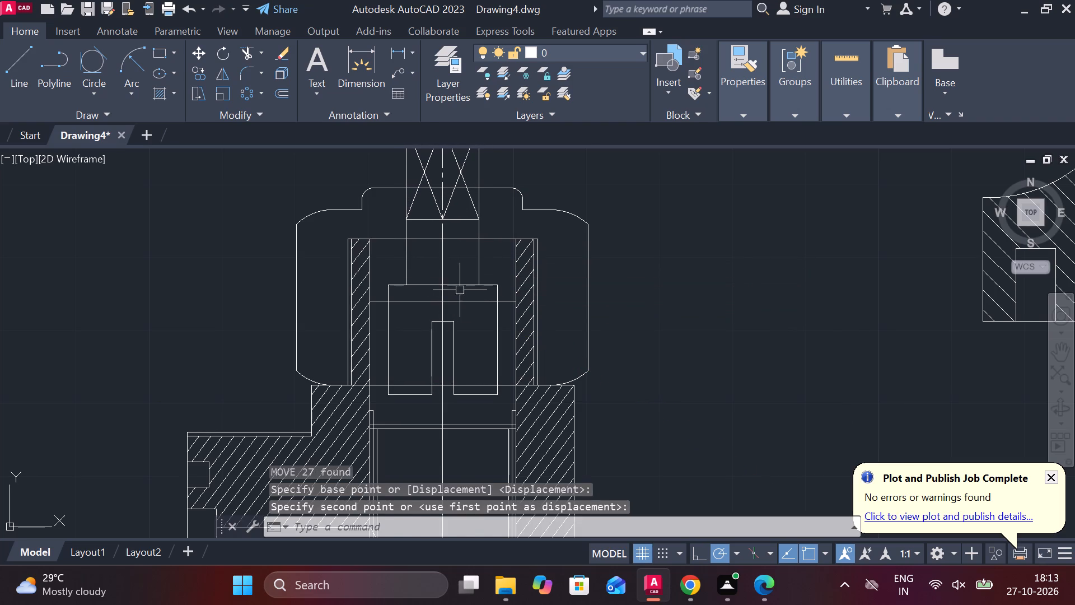
Hatch the right half of the spindle's slotted collar, between the neck's inner line and shoulder level, with AR-HBONE at scale 1.
scroll(471, 298, down, 1)
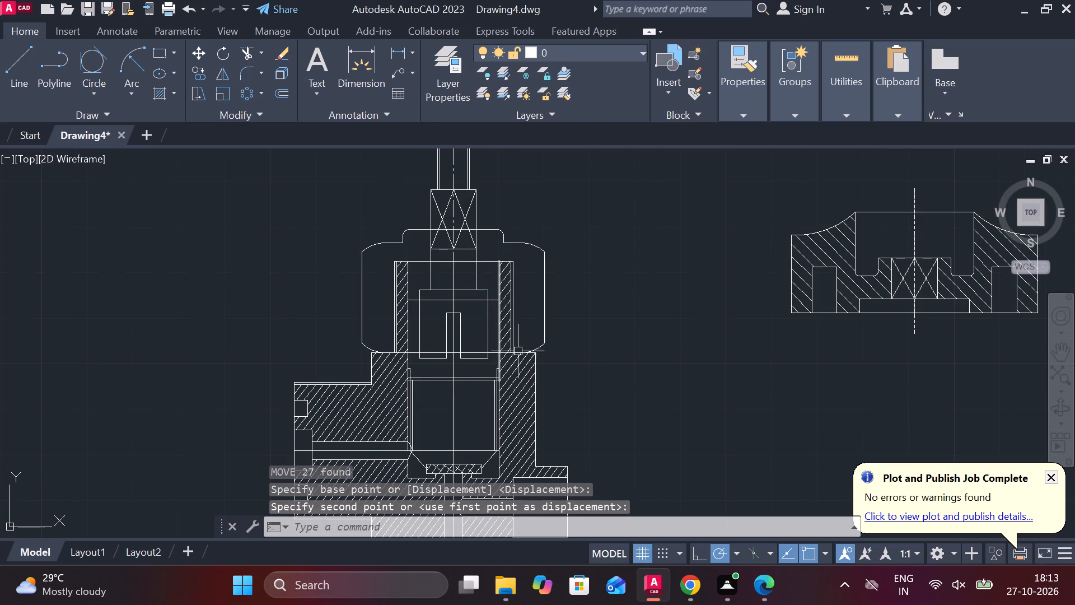
click(160, 91)
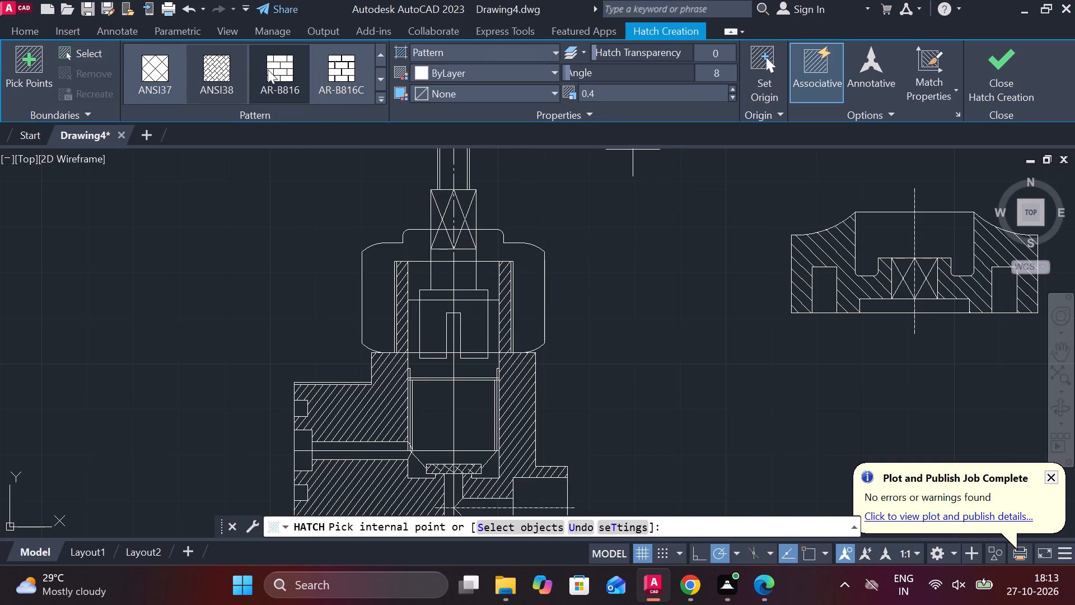
click(269, 69)
scroll(498, 336, up, 1)
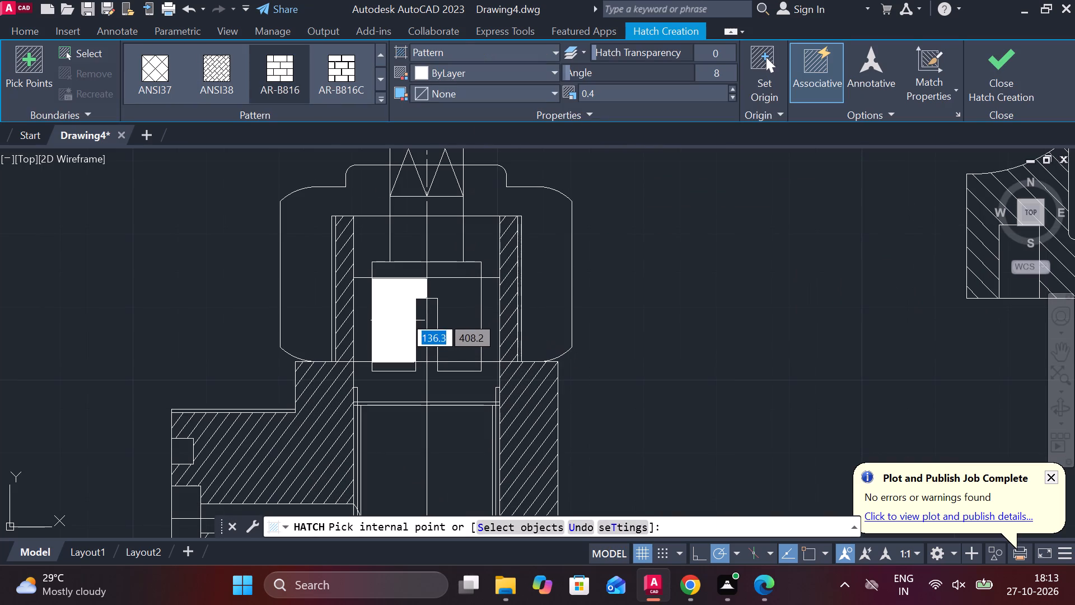
click(378, 80)
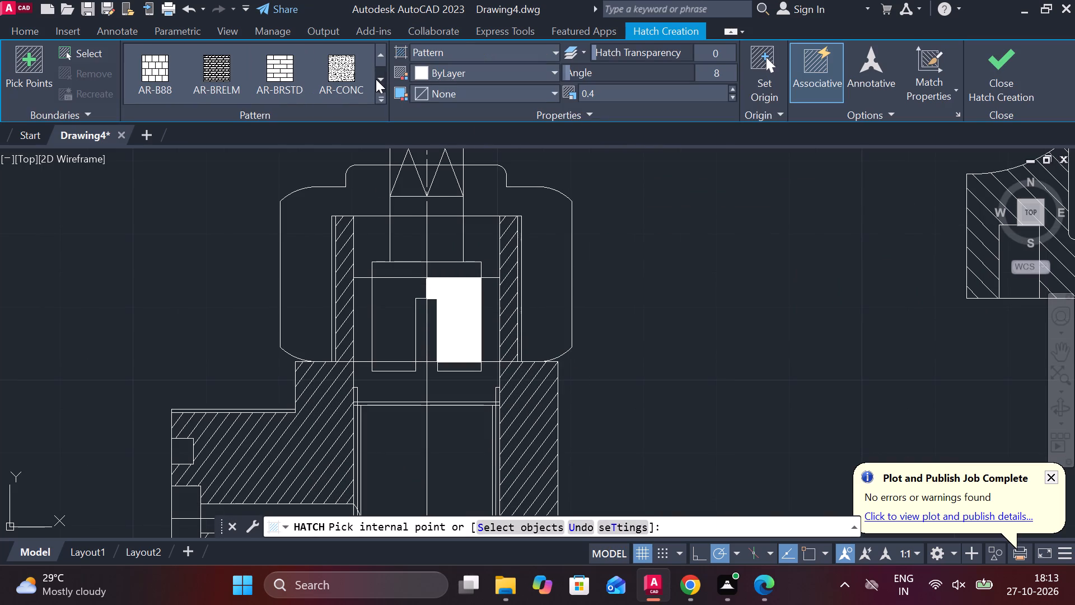
click(384, 77)
click(167, 64)
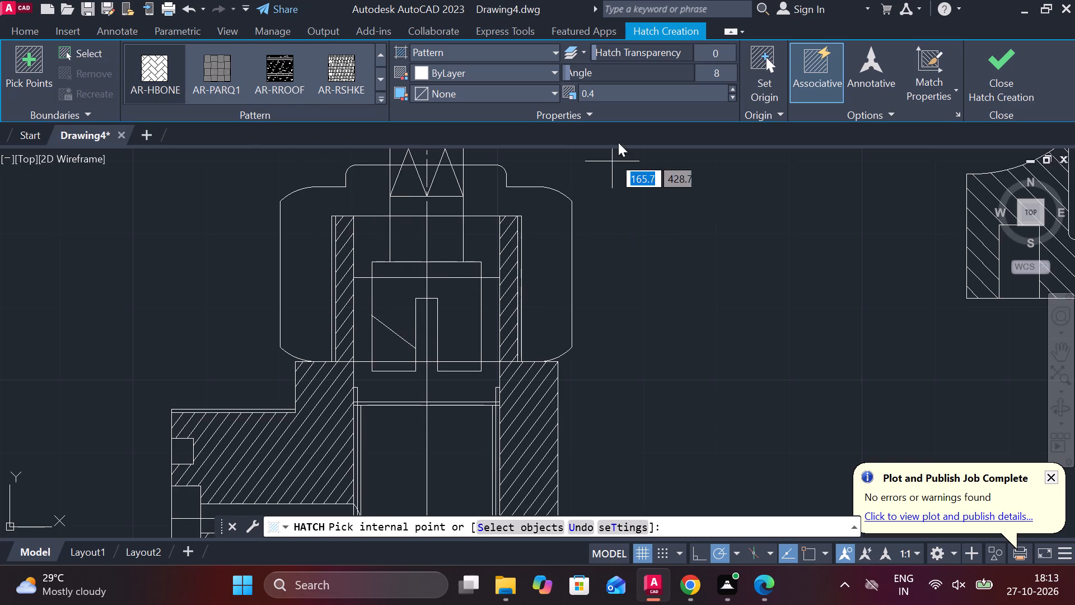
click(609, 96)
text(1)
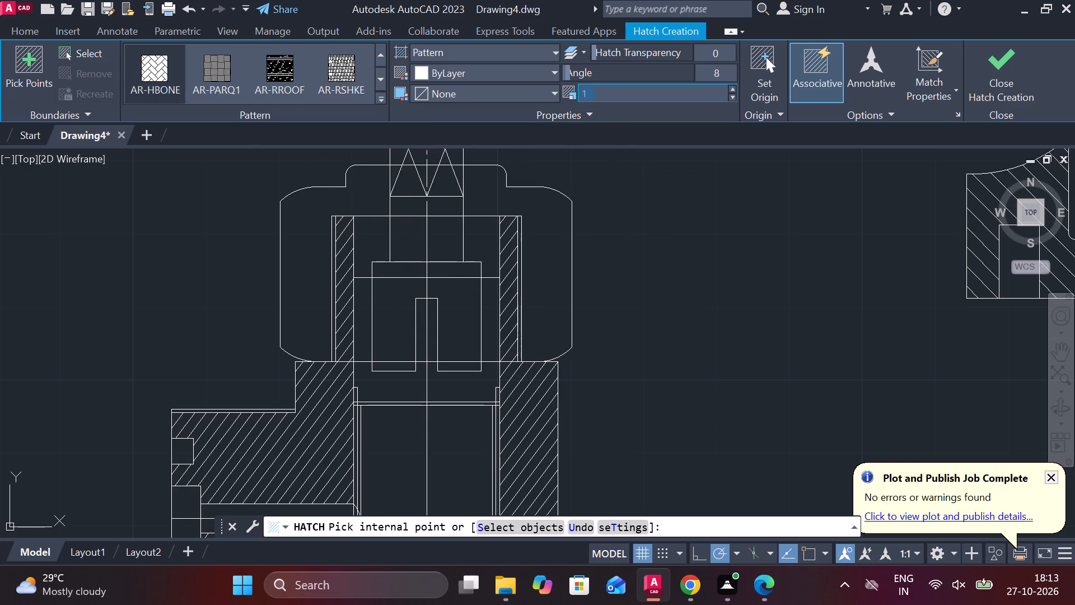
key(space)
click(469, 310)
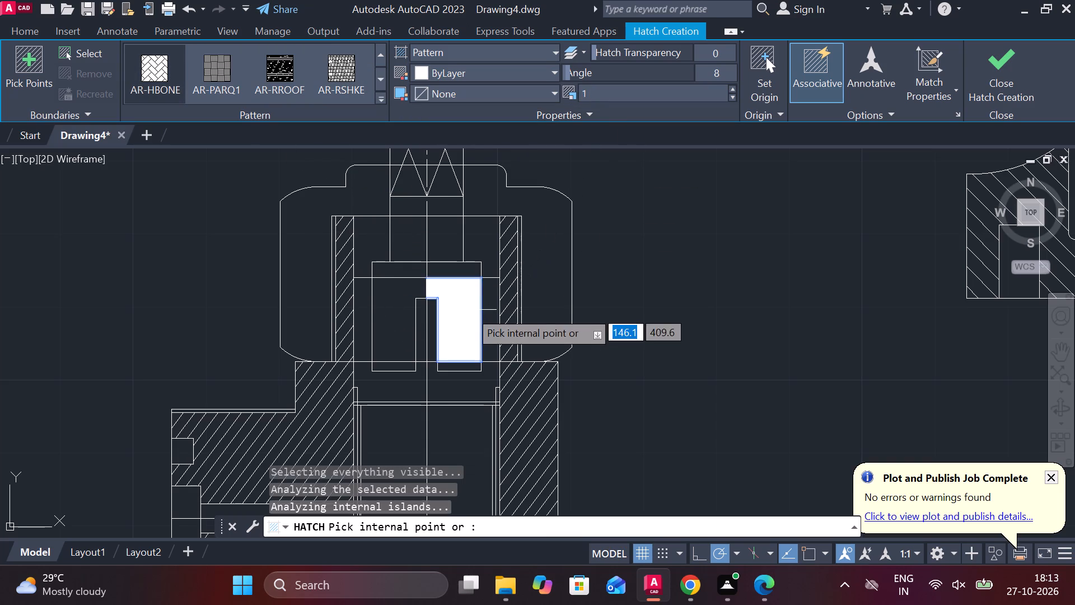
Set the pattern scale to 0.1 for the AR-HBONE hatch on the right half of the spindle collar.
click(621, 101)
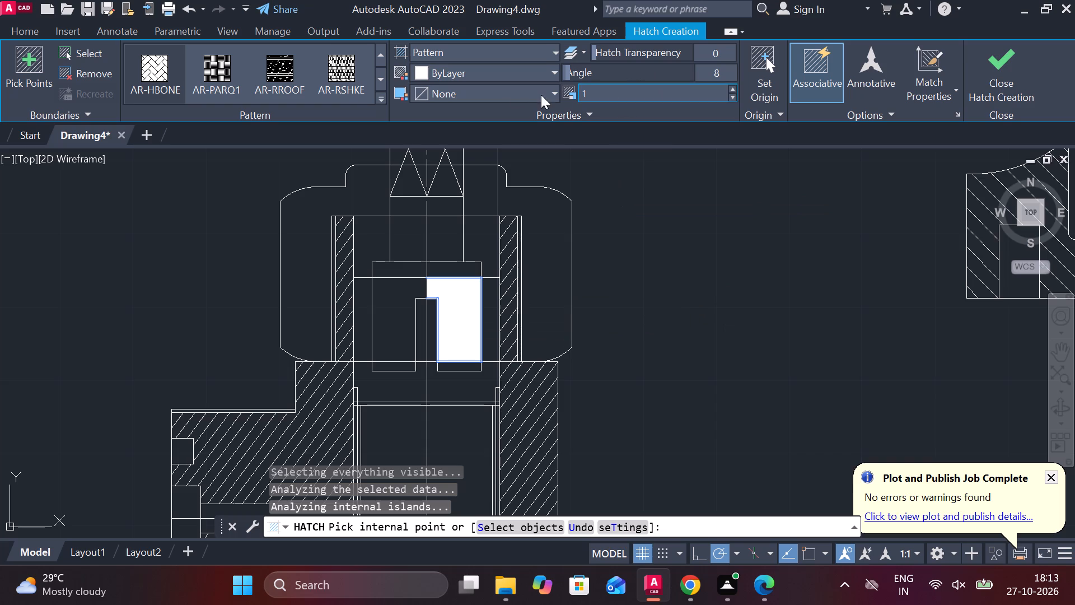
key(Escape)
click(153, 63)
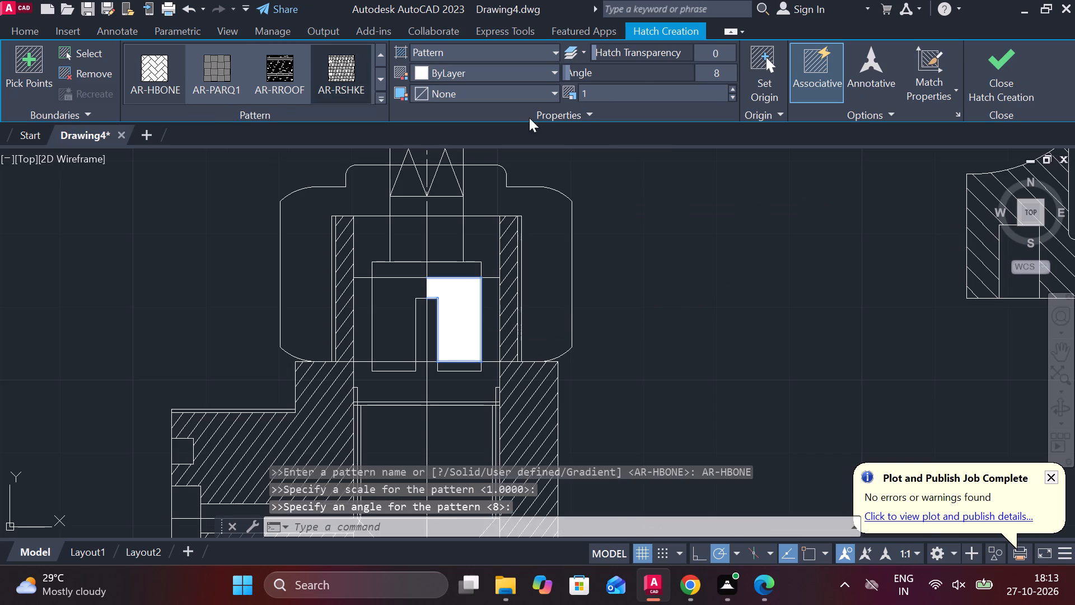
click(615, 92)
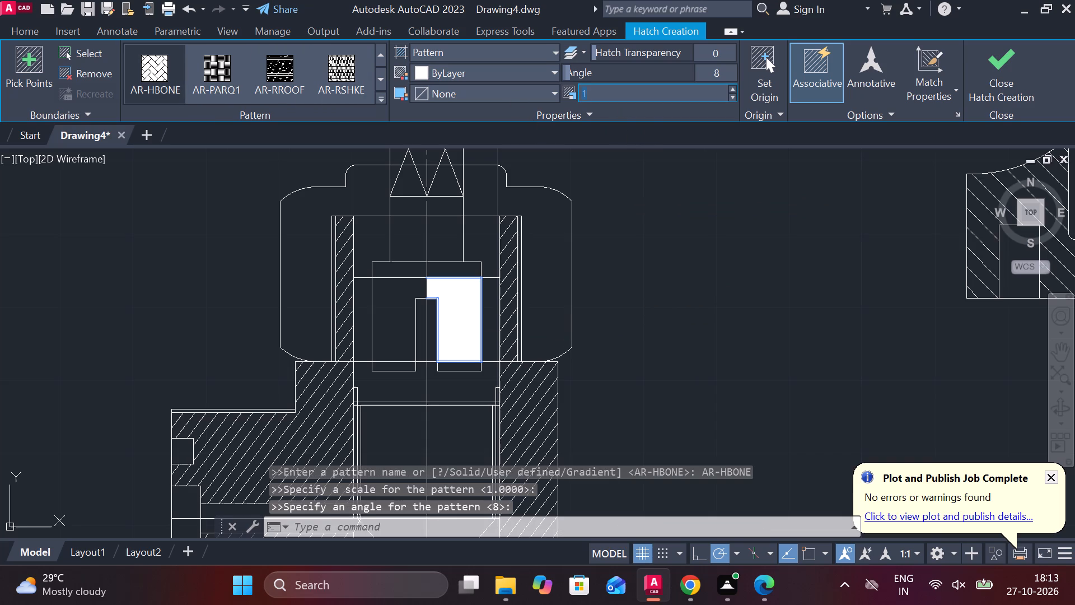
key(5)
key(Return)
click(615, 92)
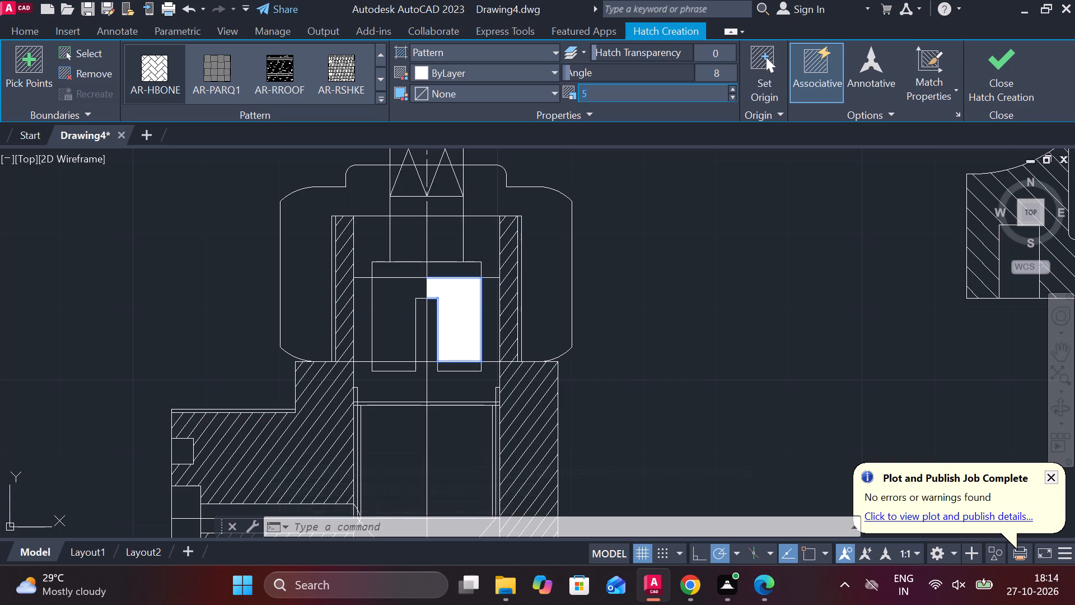
text(.1)
key(Return)
key(Return)
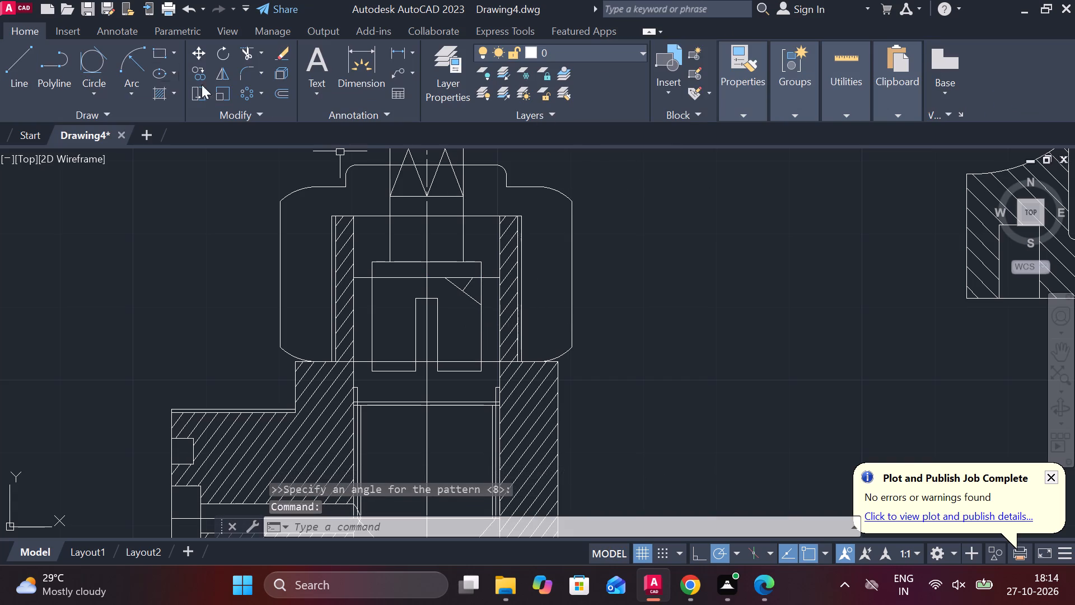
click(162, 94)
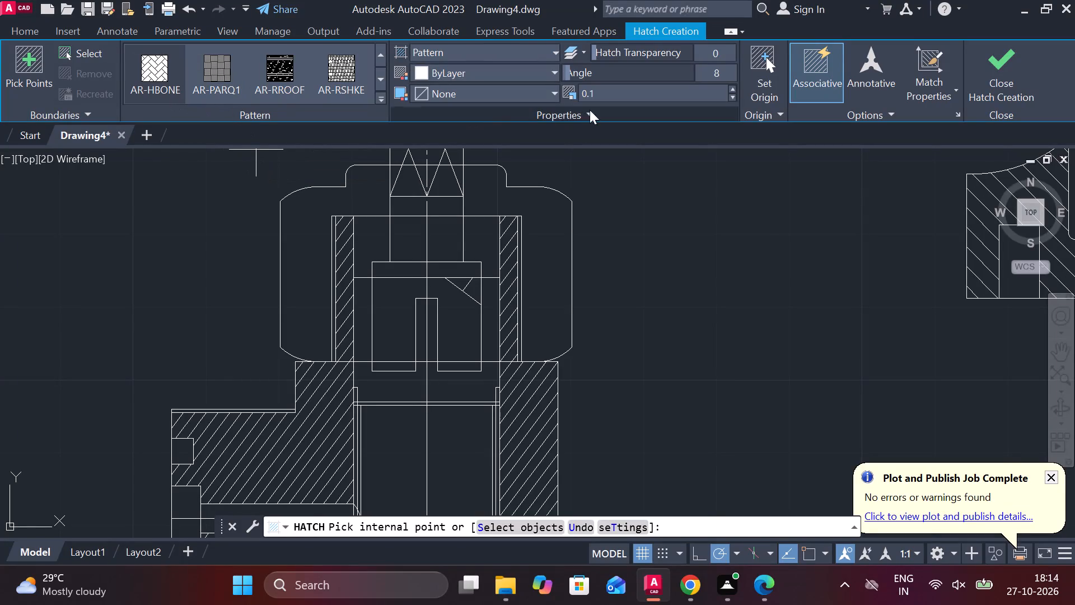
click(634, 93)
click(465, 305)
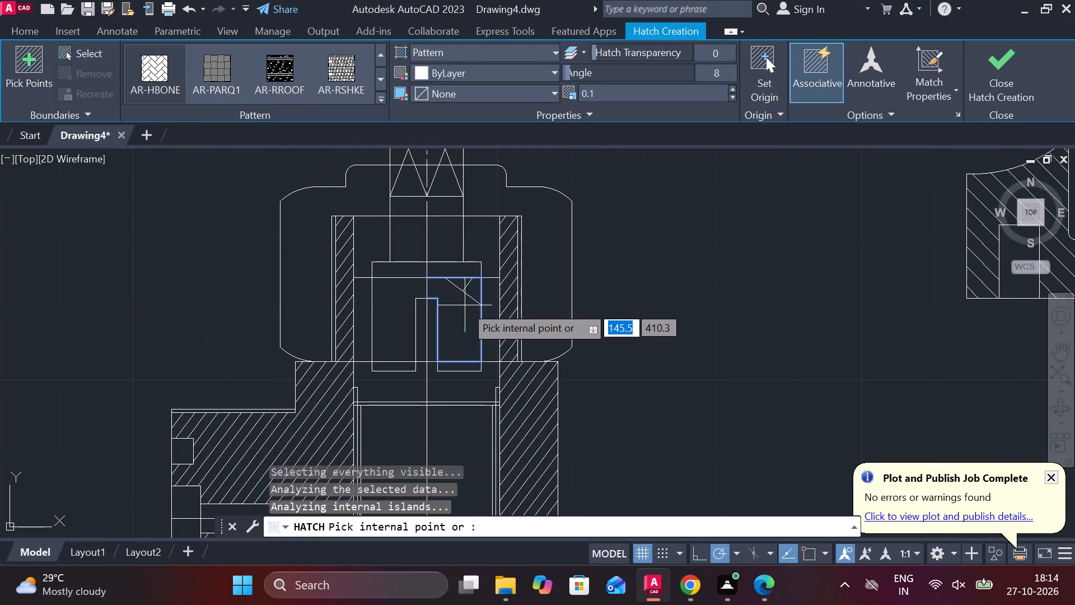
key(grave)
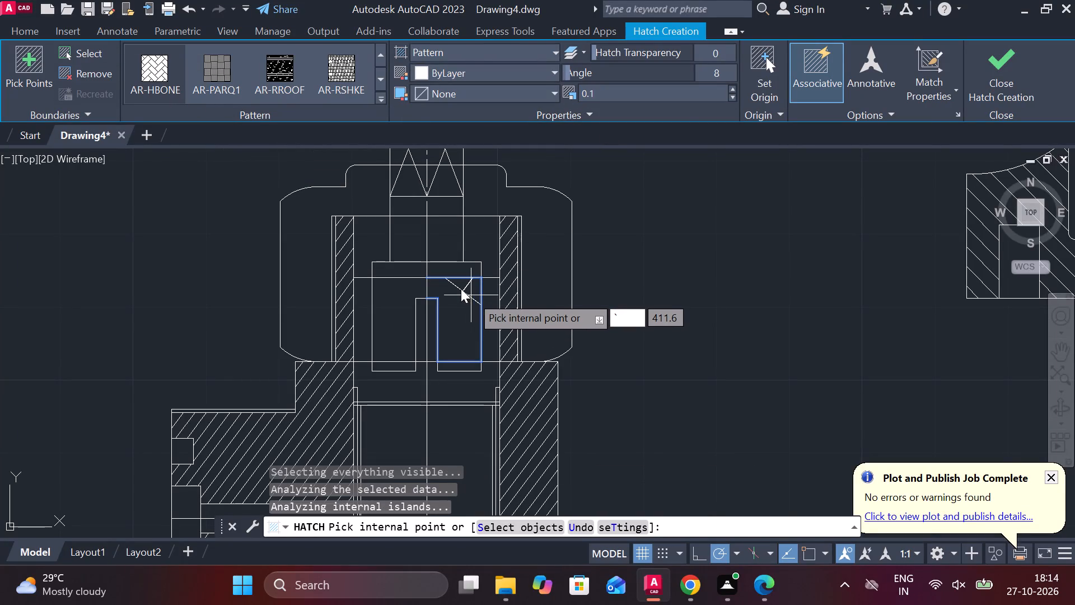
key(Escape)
Erase the two overlapping AR-HBONE hatches from the right half of the spindle collar.
click(461, 288)
text(E)
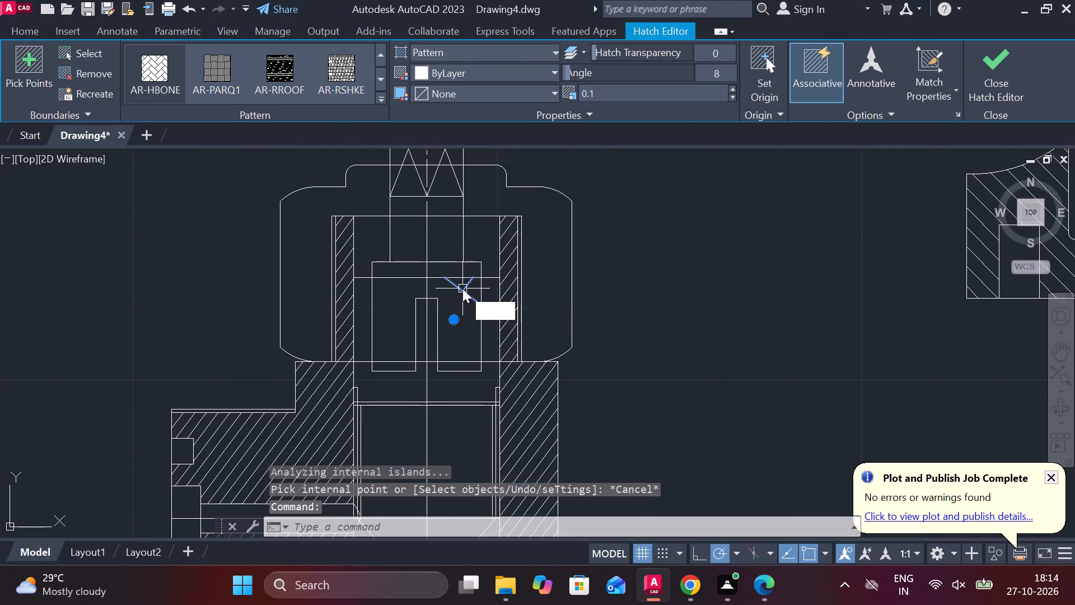
key(space)
click(455, 290)
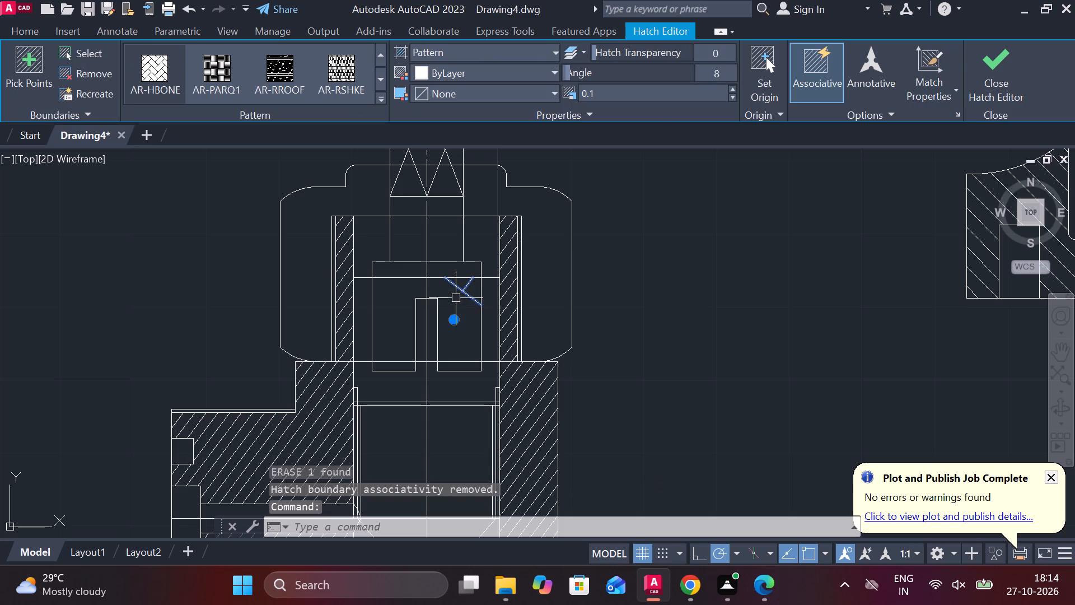
text(E)
key(space)
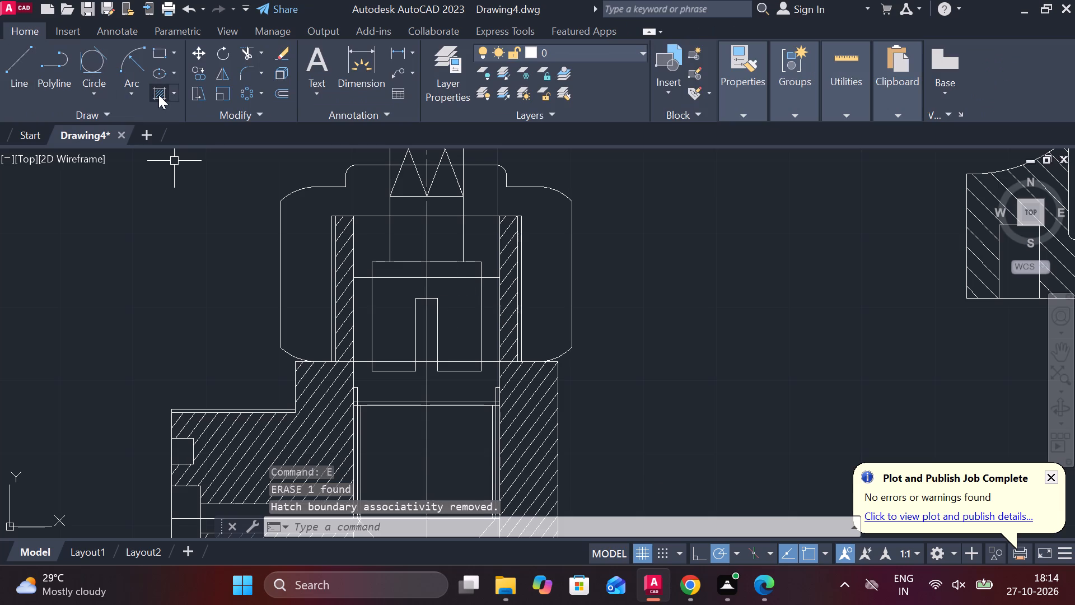
Hatch both halves of the slotted spindle collar below the neck's inner line, including the strips below shoulder level, with ANSI31 at scale 0.1.
double_click(158, 96)
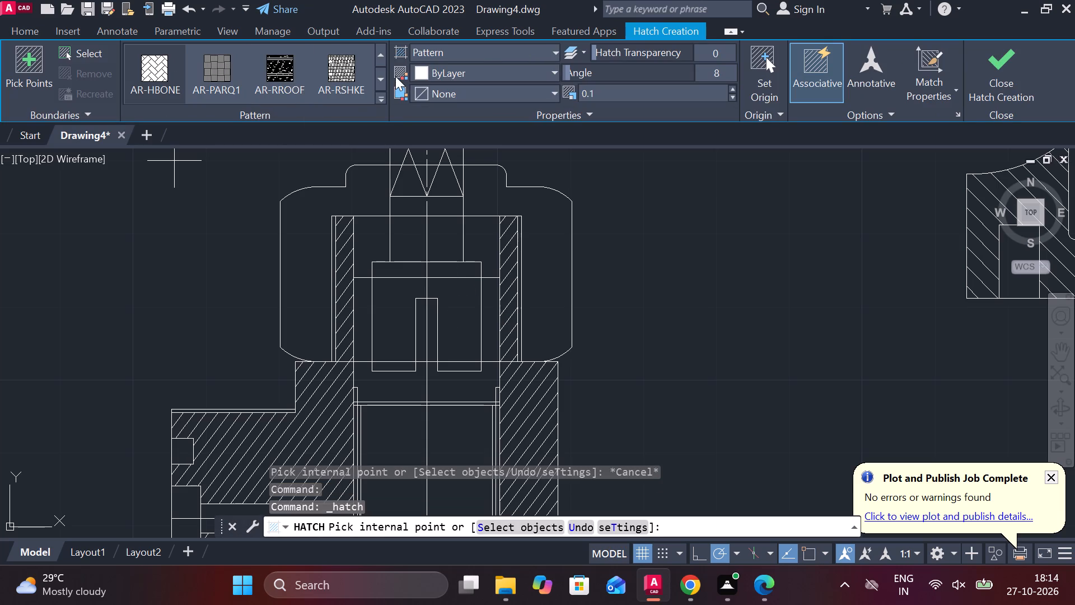
triple_click(382, 55)
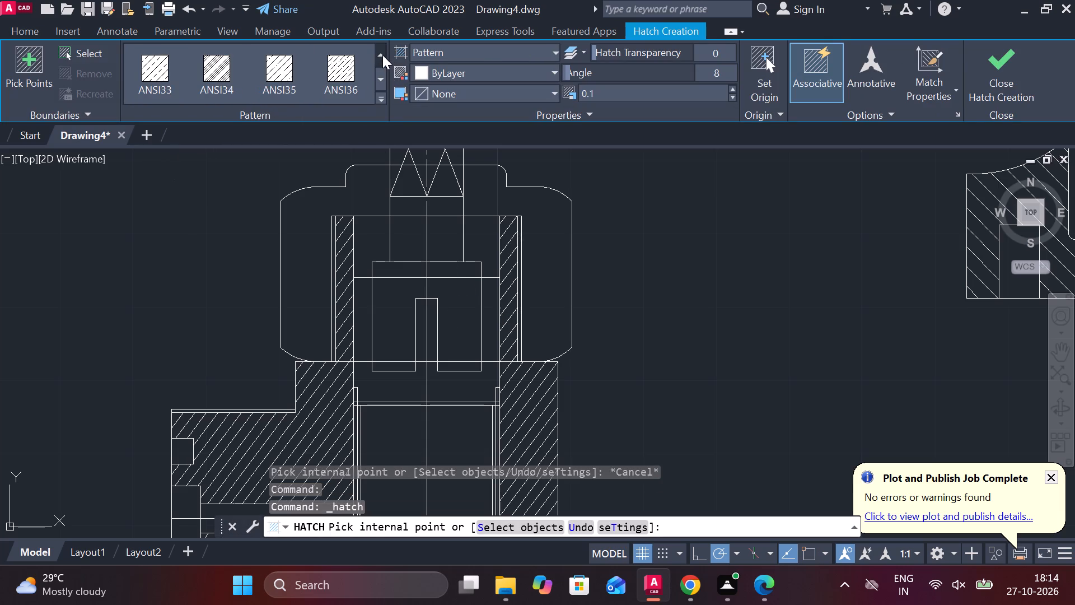
click(382, 55)
click(381, 52)
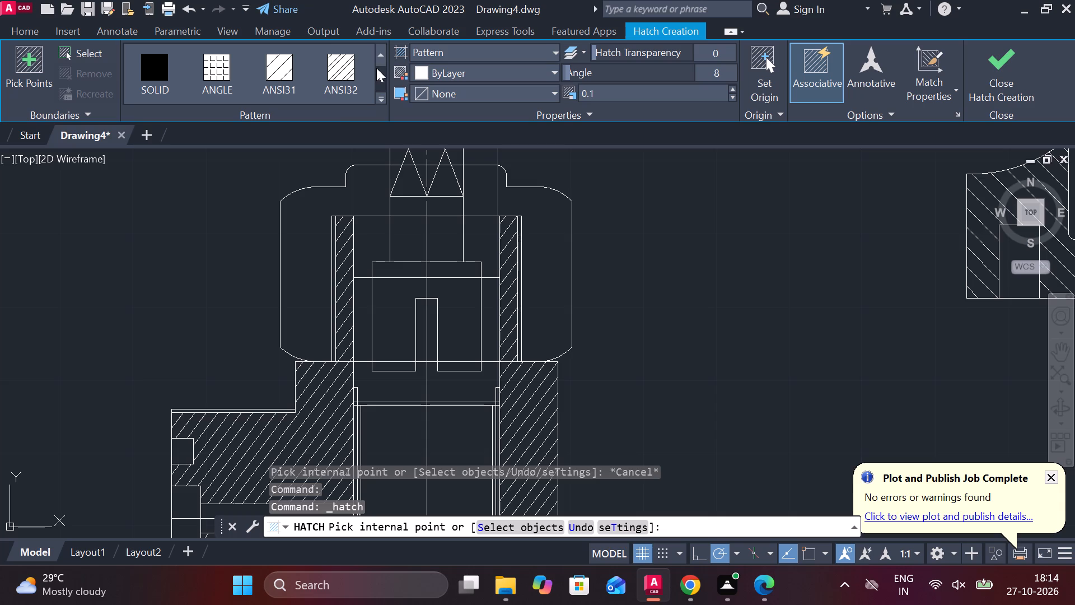
click(375, 75)
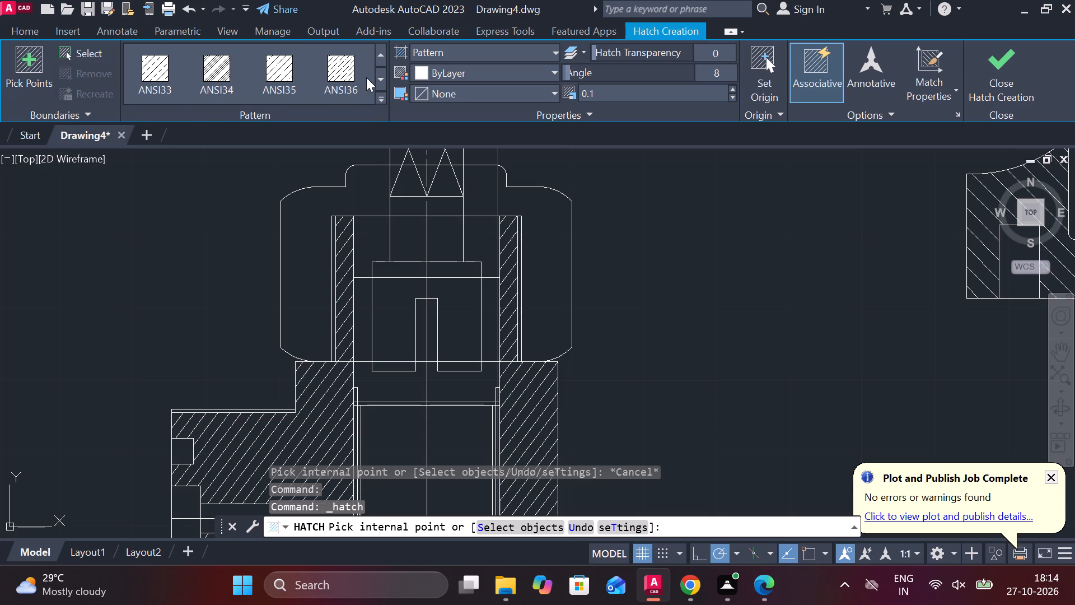
click(377, 76)
click(377, 76)
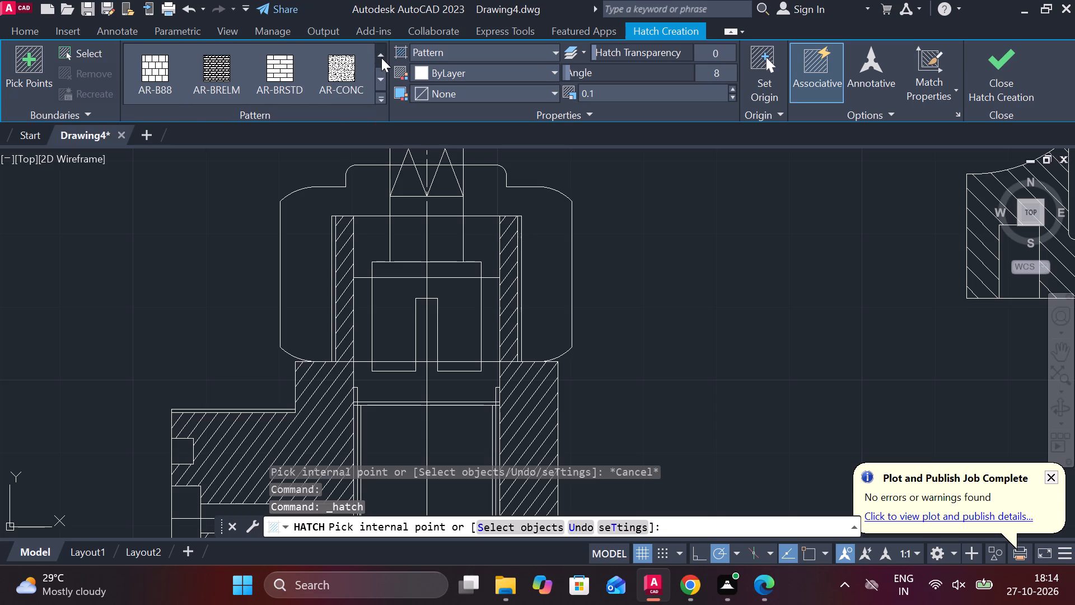
click(381, 57)
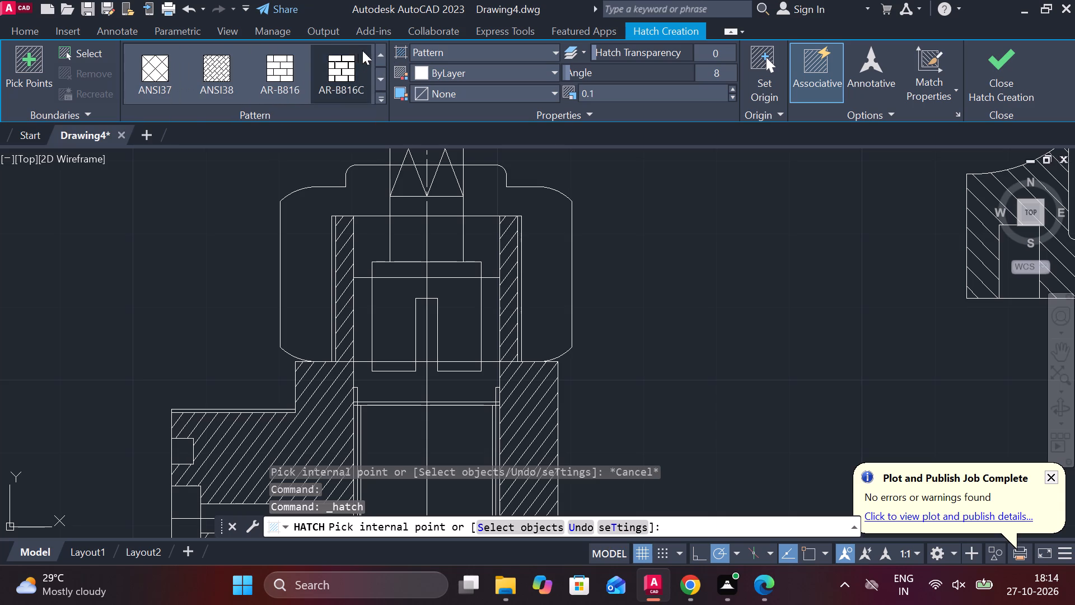
click(377, 53)
click(377, 53)
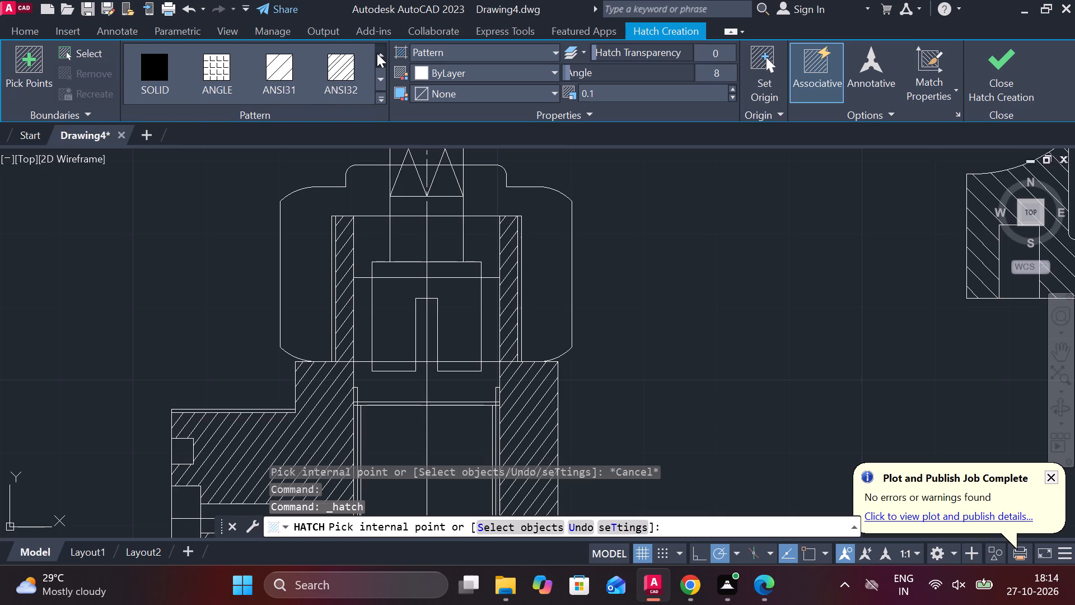
click(377, 53)
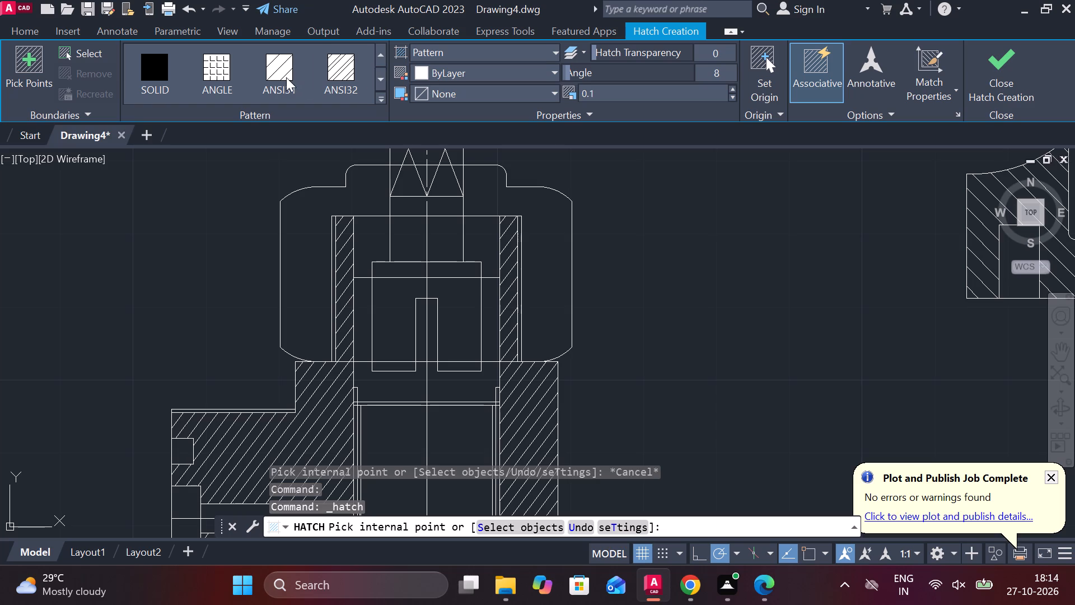
click(286, 77)
click(443, 313)
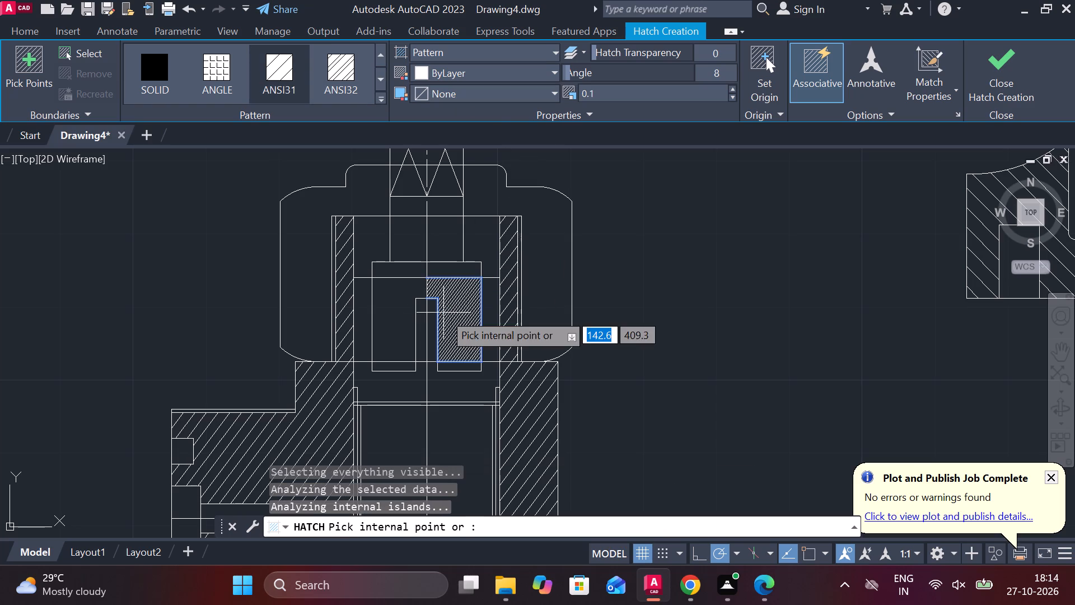
click(395, 314)
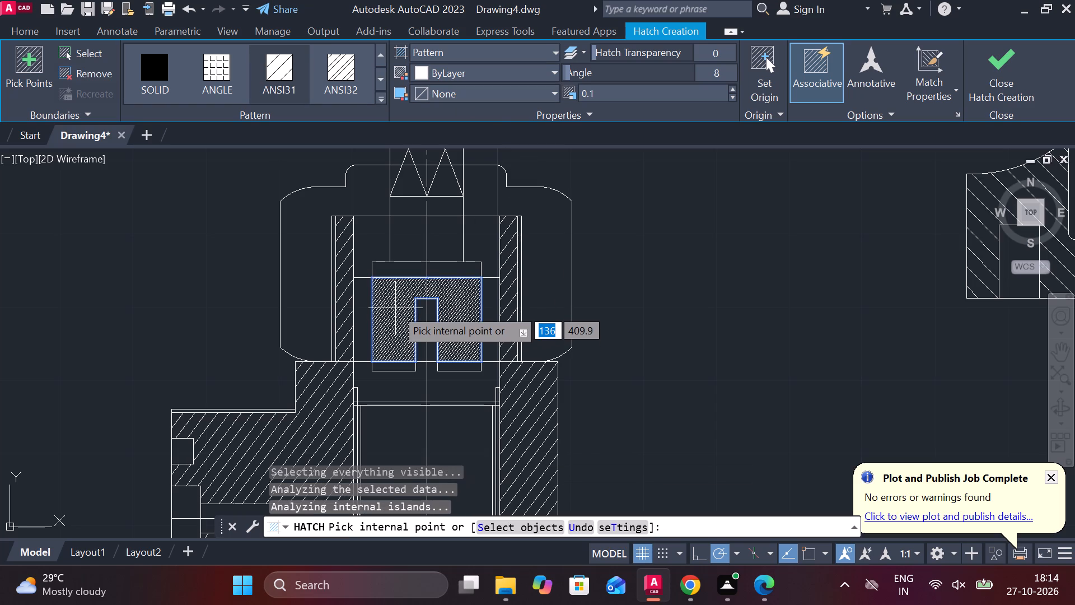
click(390, 366)
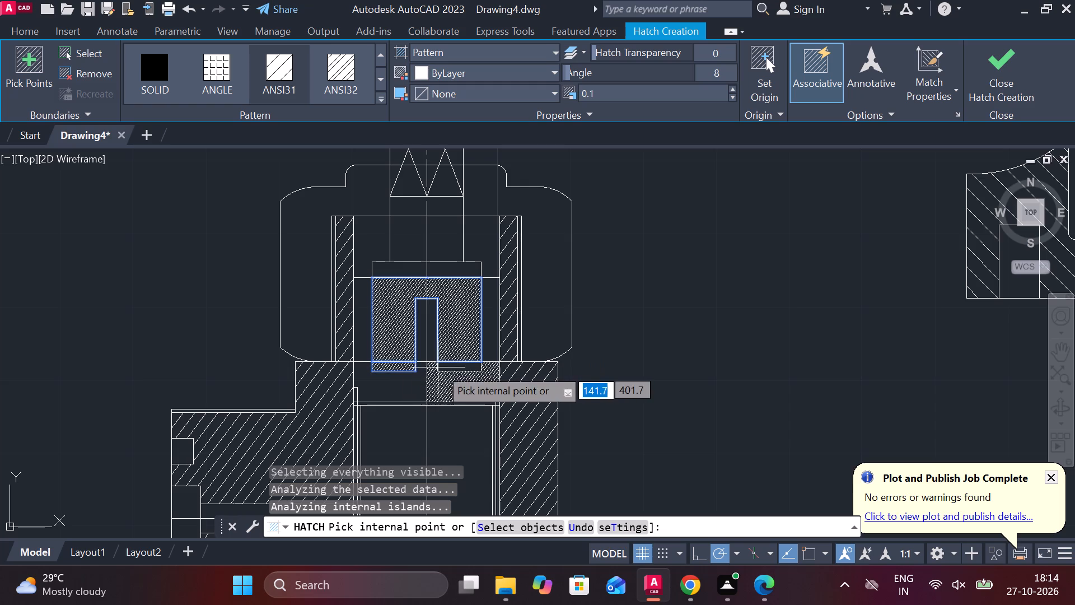
click(451, 368)
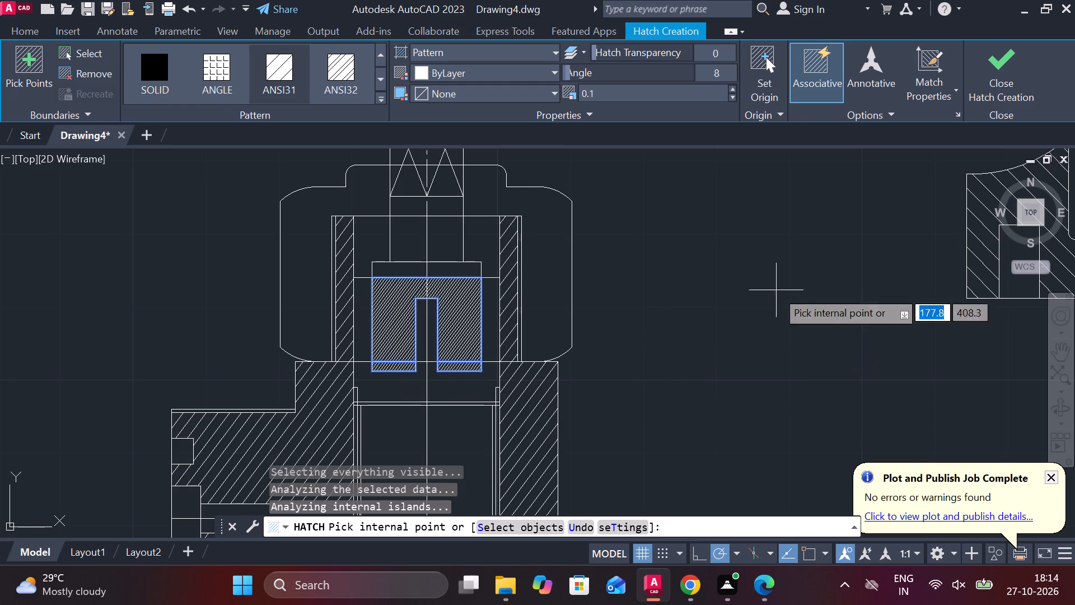
click(1007, 88)
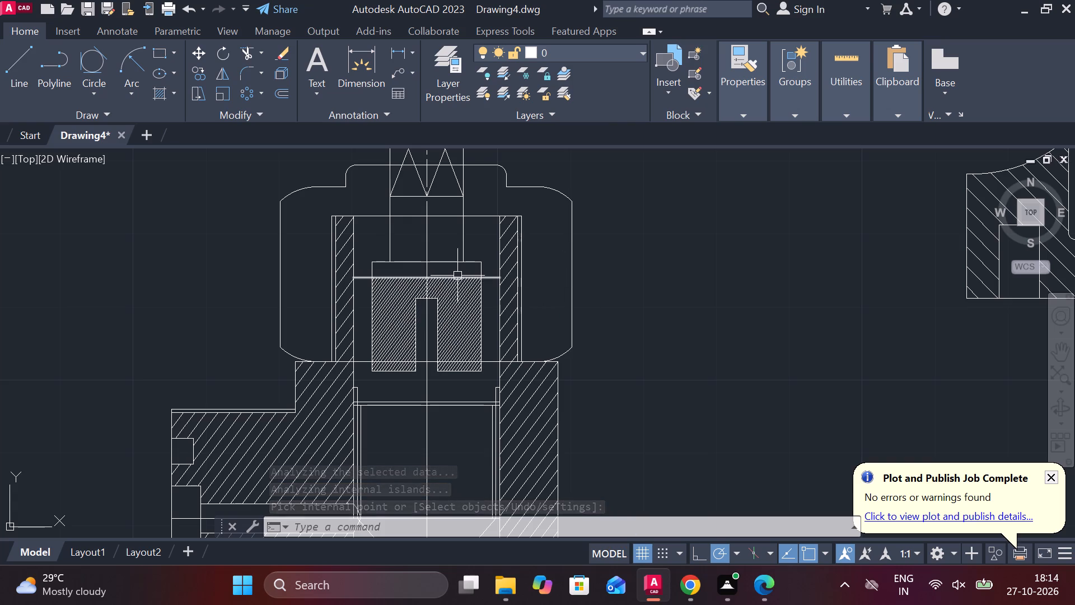
Trim the shoulder-level horizontal line on both sides of the spindle collar, between the collar and the bore walls.
scroll(457, 276, up, 3)
scroll(471, 279, down, 3)
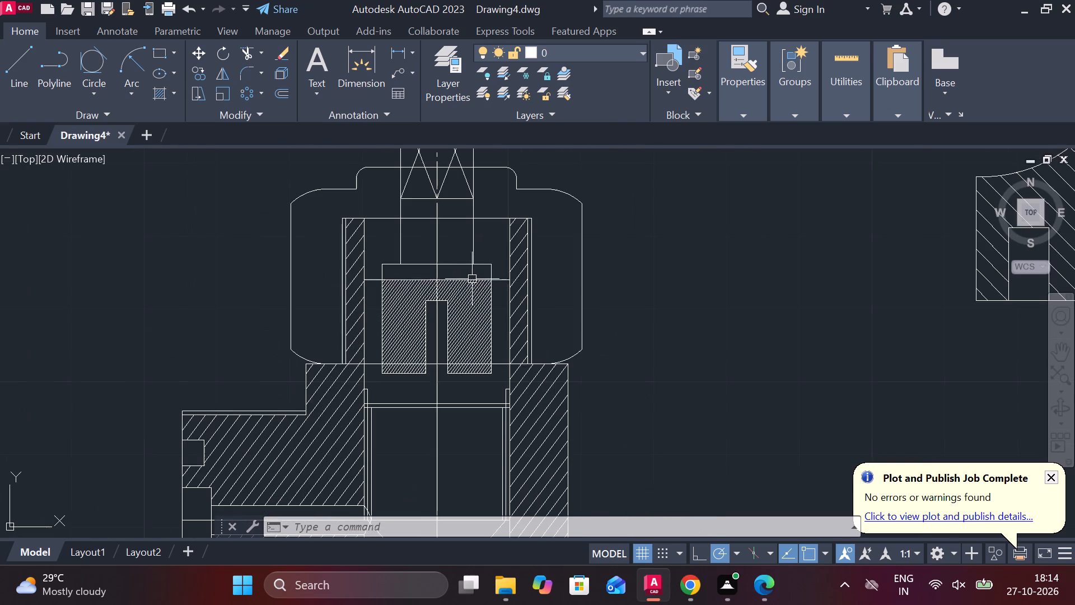
middle_drag(448, 369, 475, 349)
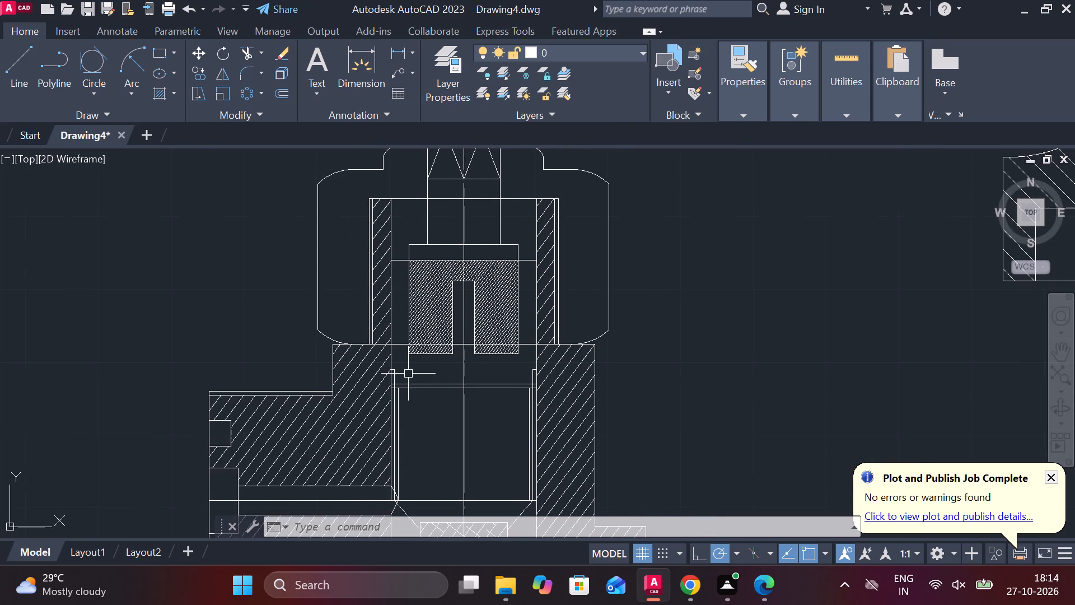
text(TR)
key(space)
scroll(368, 359, up, 2)
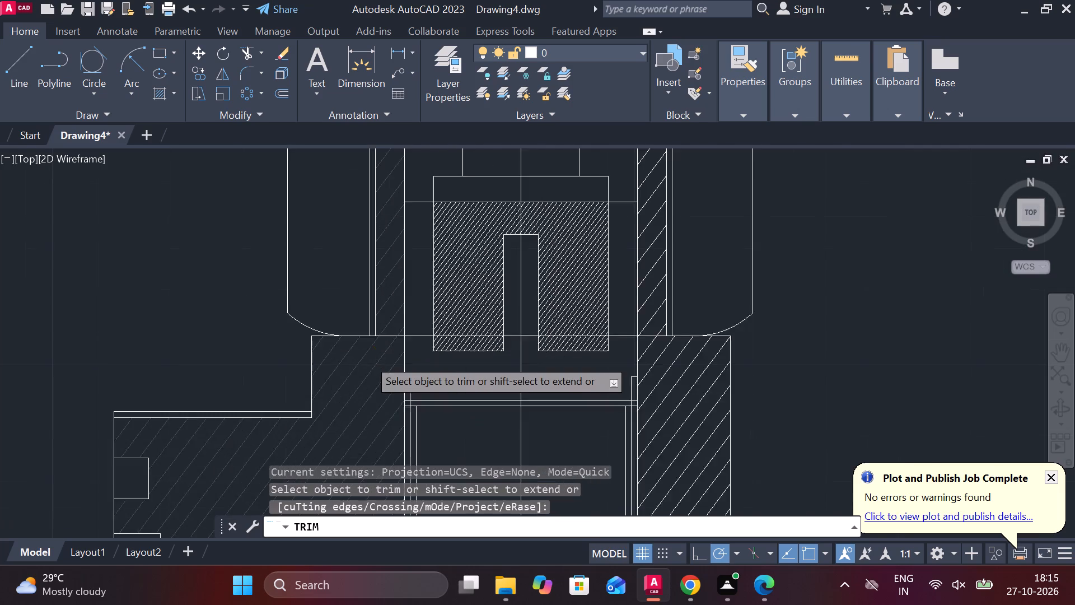
click(434, 323)
click(444, 323)
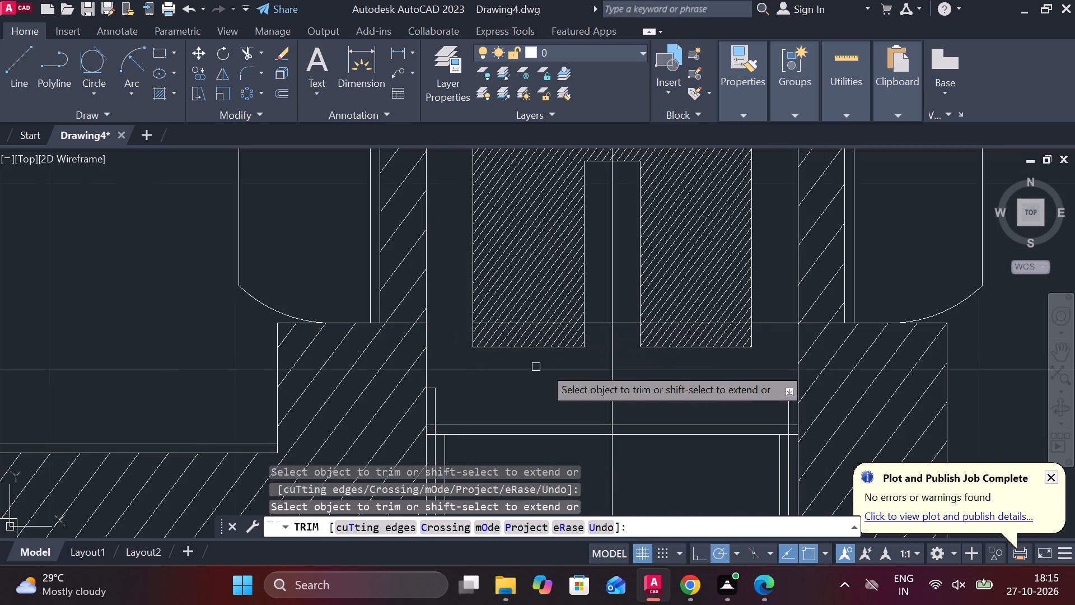
click(769, 320)
click(773, 334)
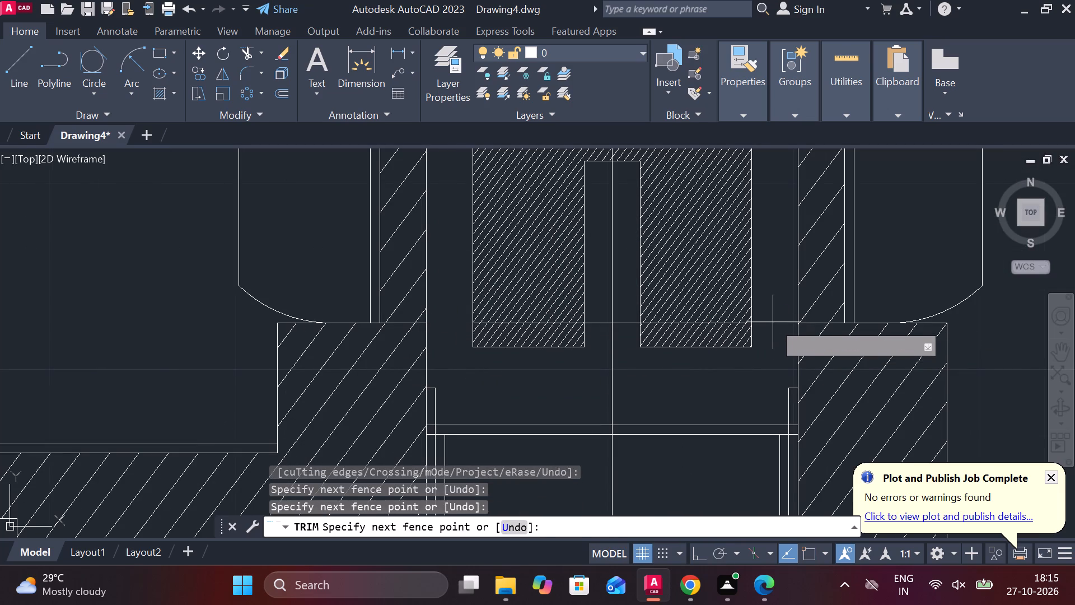
double_click(773, 315)
scroll(773, 315, down, 4)
middle_drag(634, 358, 587, 338)
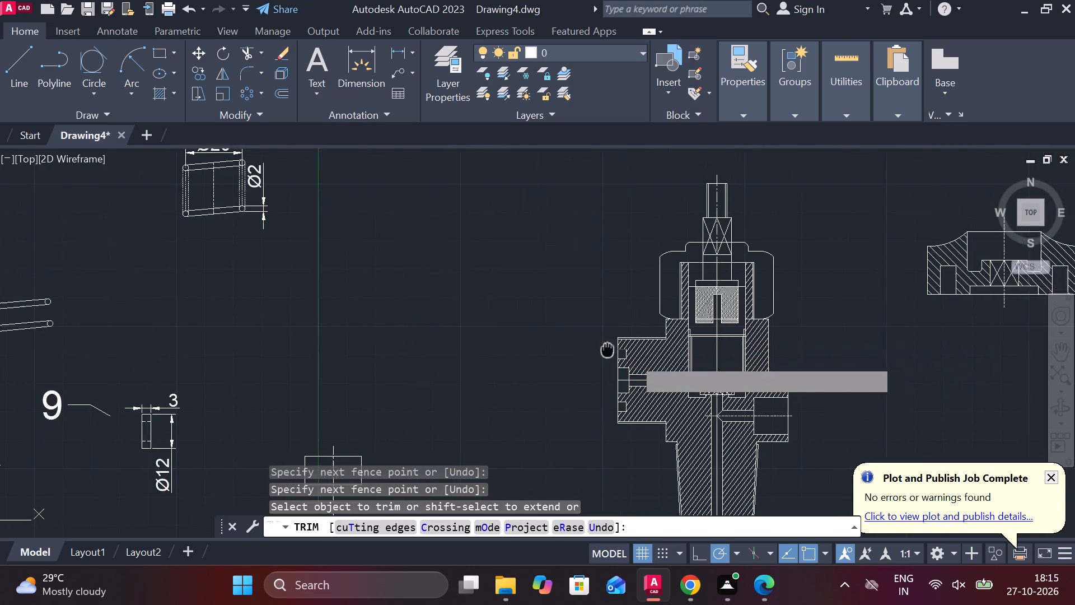
middle_drag(587, 338, 560, 324)
middle_drag(640, 312, 533, 333)
middle_drag(798, 326, 752, 317)
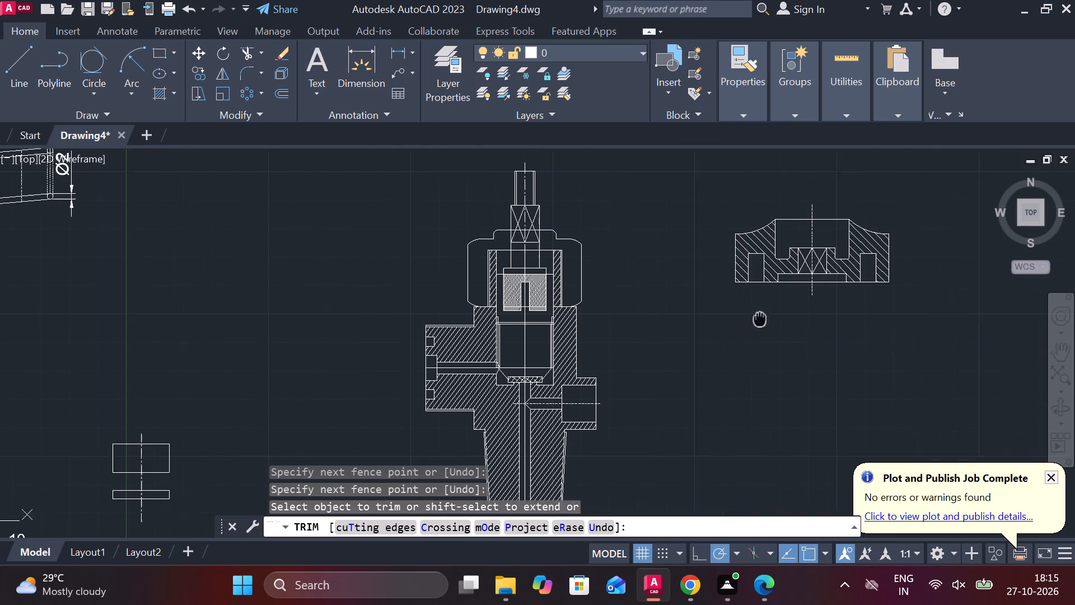
middle_drag(752, 317, 746, 321)
key(Escape)
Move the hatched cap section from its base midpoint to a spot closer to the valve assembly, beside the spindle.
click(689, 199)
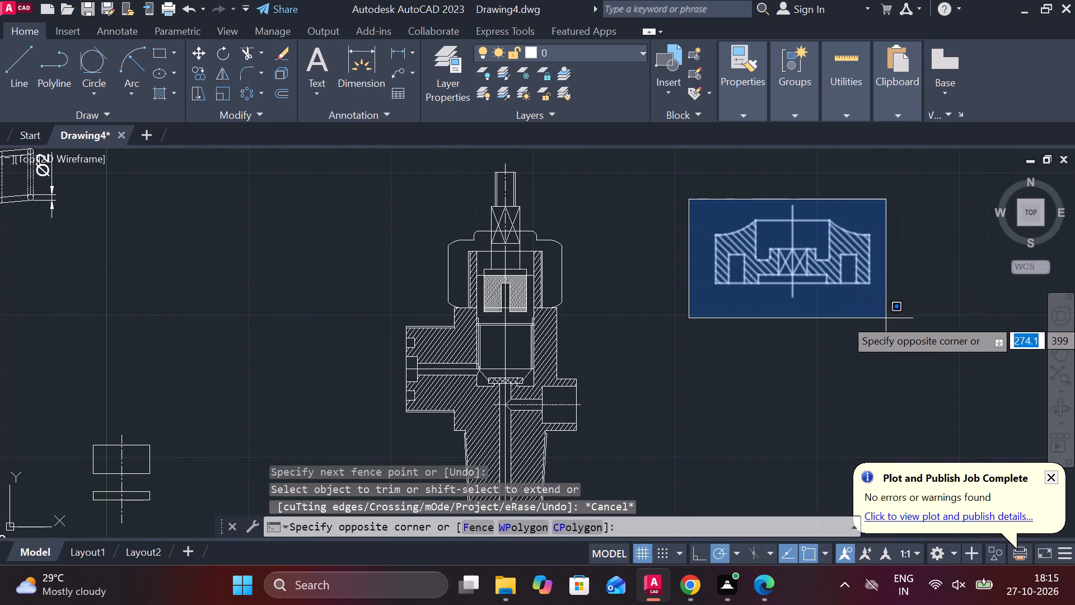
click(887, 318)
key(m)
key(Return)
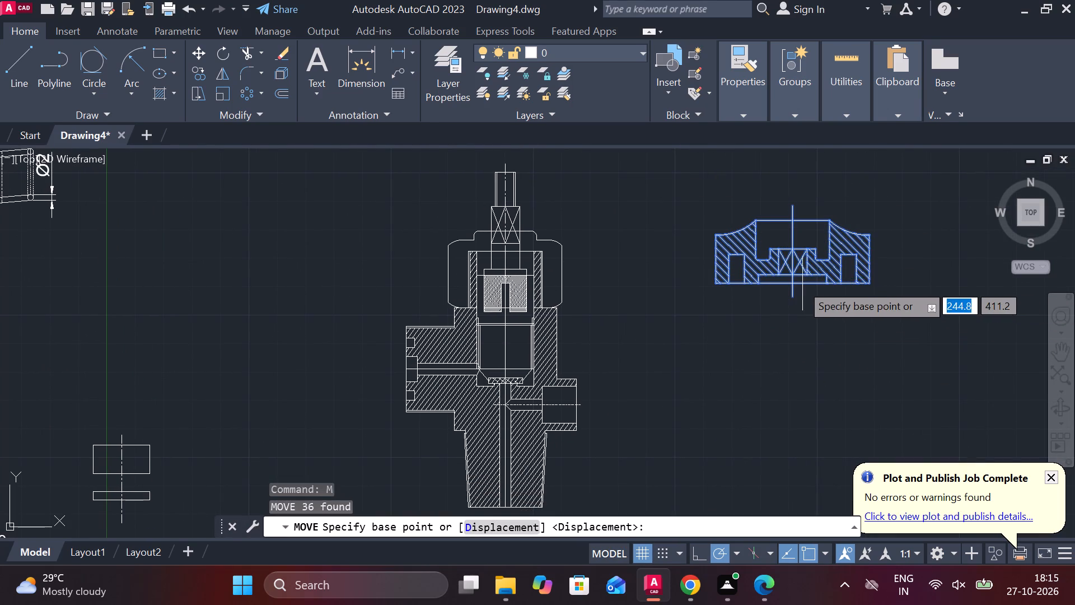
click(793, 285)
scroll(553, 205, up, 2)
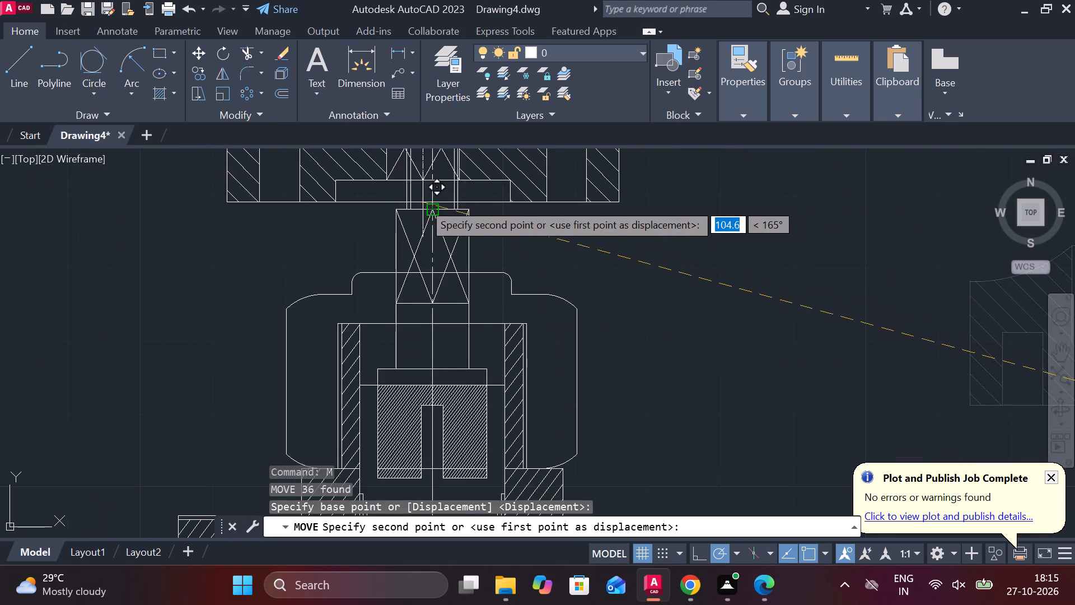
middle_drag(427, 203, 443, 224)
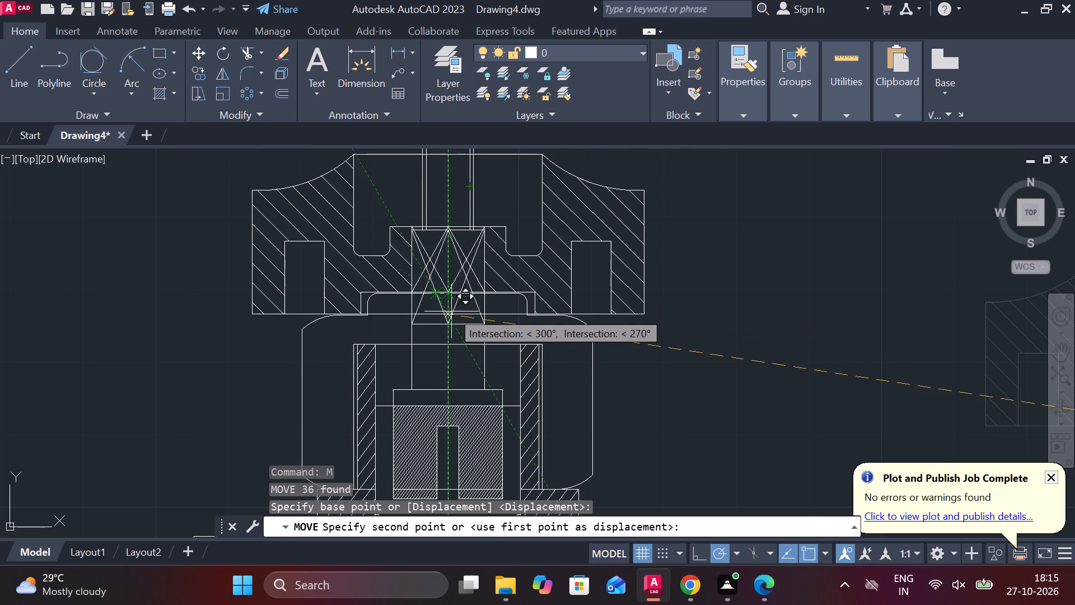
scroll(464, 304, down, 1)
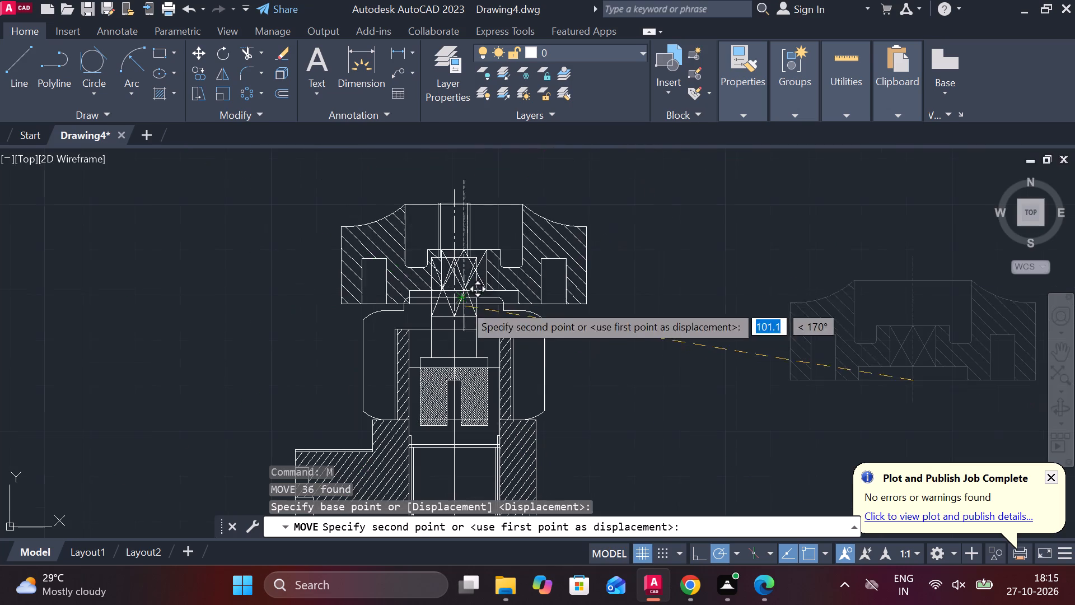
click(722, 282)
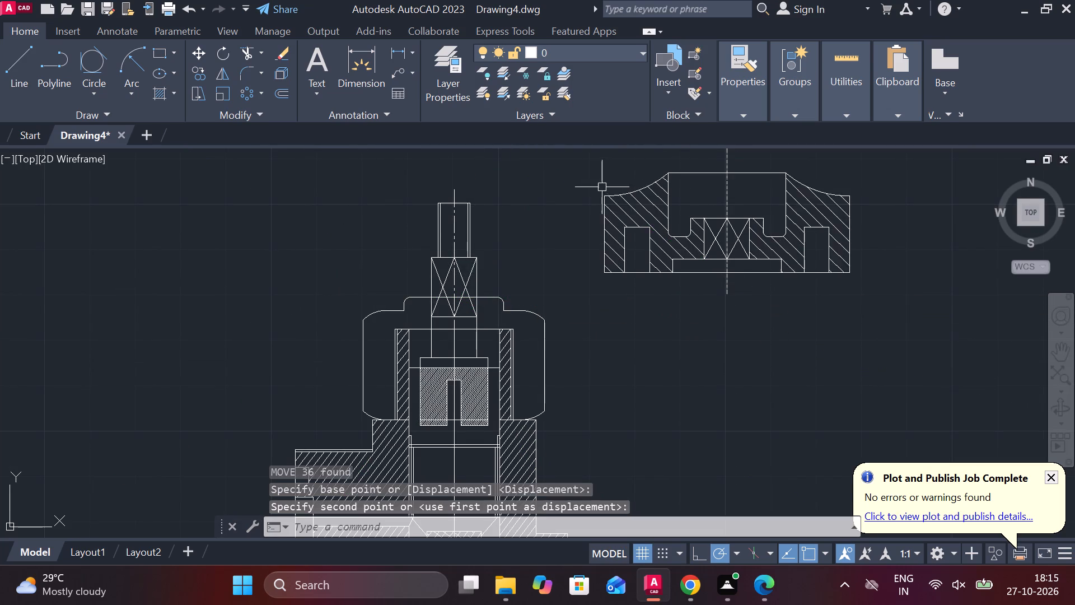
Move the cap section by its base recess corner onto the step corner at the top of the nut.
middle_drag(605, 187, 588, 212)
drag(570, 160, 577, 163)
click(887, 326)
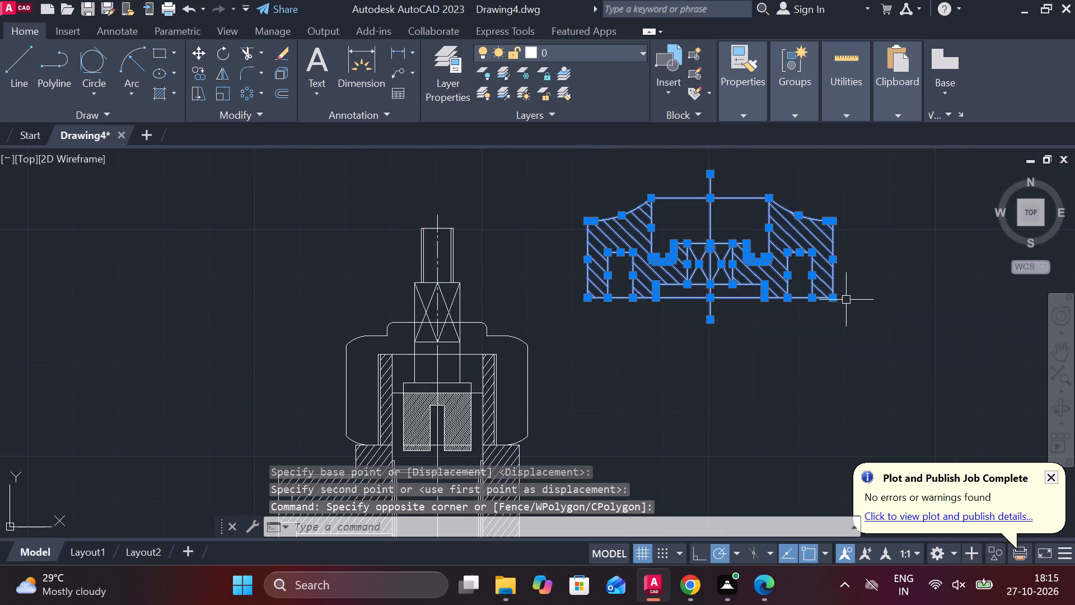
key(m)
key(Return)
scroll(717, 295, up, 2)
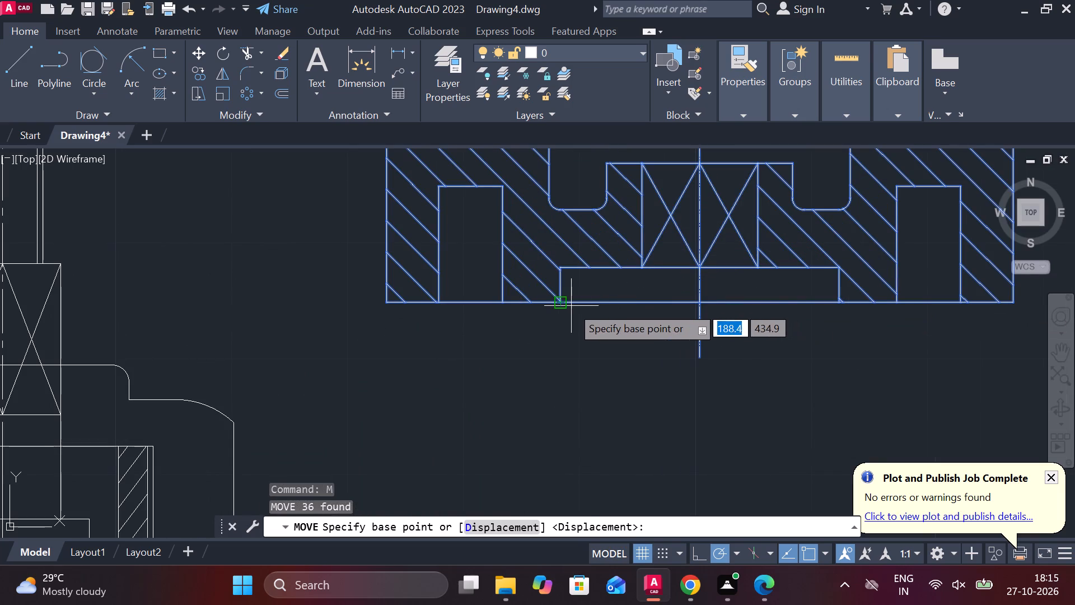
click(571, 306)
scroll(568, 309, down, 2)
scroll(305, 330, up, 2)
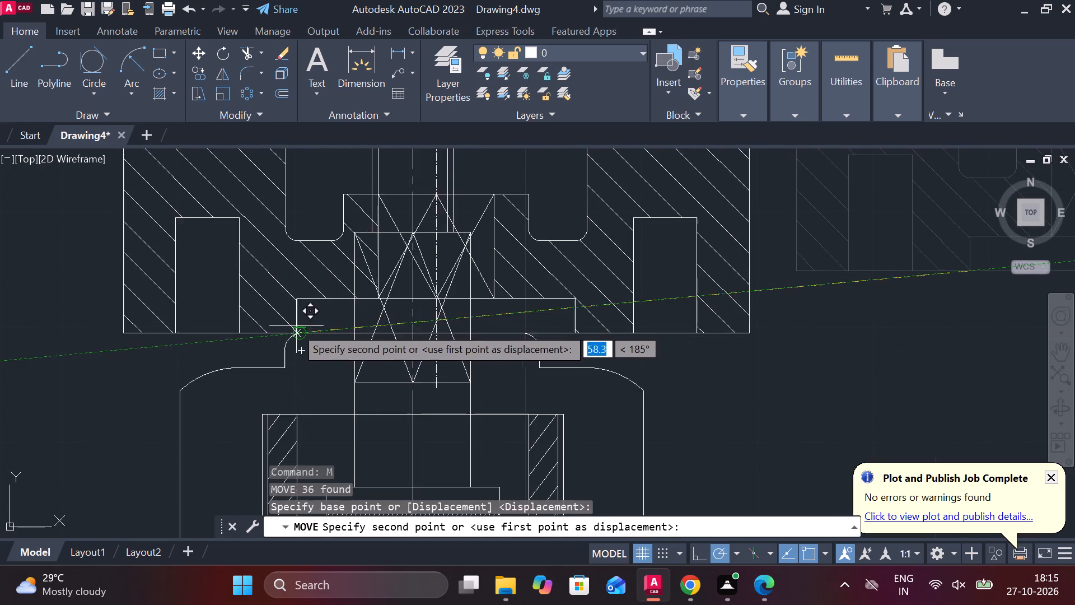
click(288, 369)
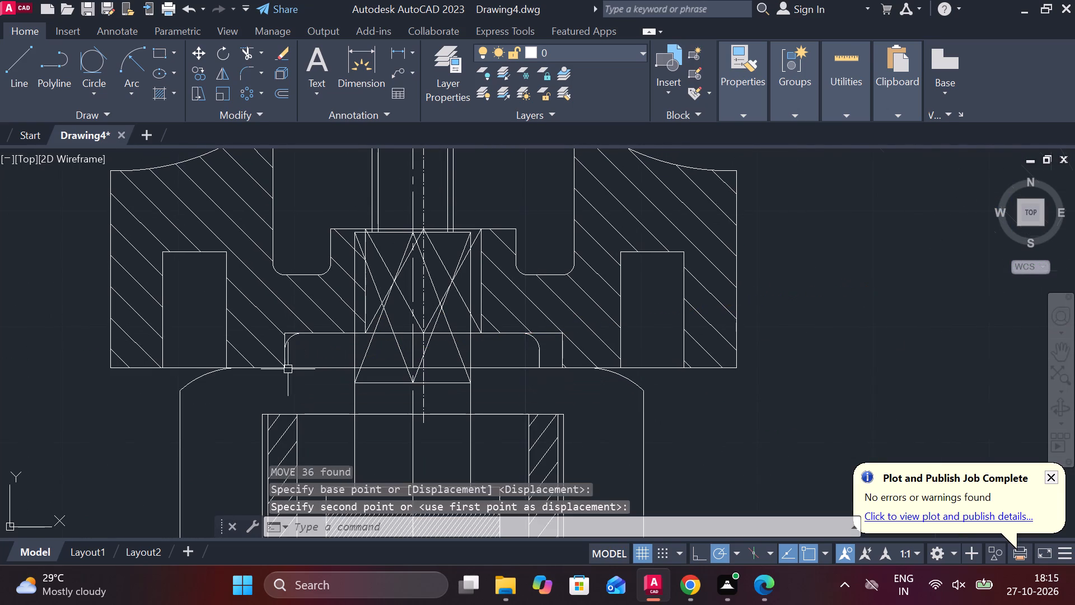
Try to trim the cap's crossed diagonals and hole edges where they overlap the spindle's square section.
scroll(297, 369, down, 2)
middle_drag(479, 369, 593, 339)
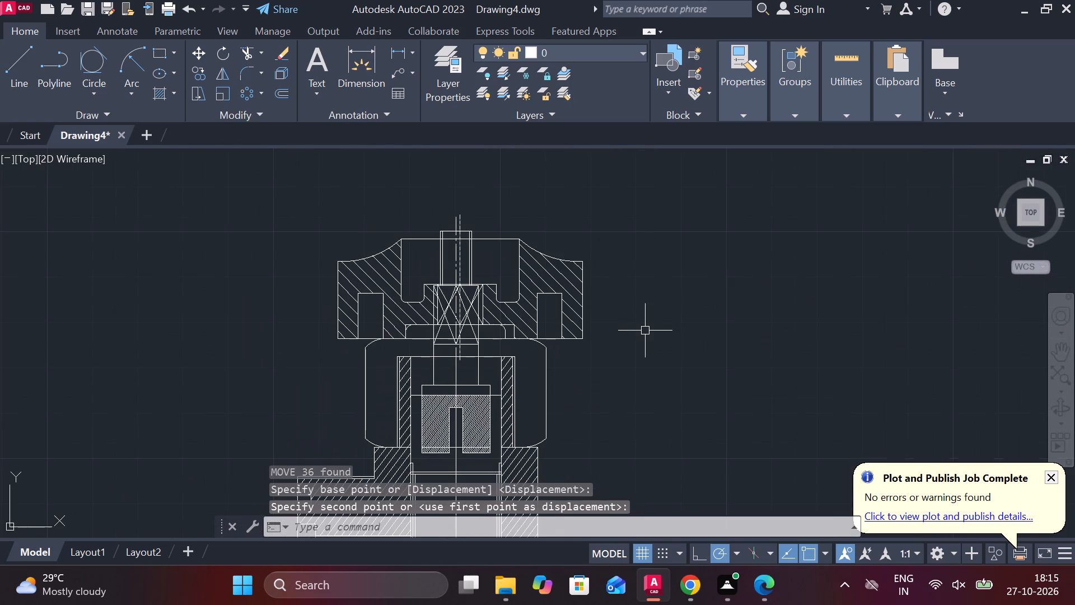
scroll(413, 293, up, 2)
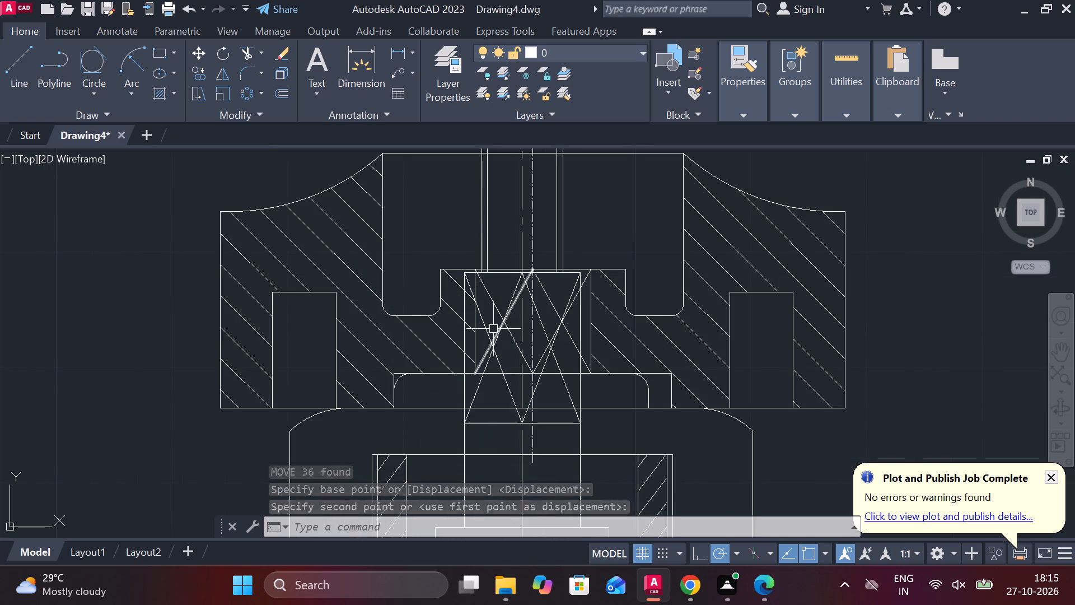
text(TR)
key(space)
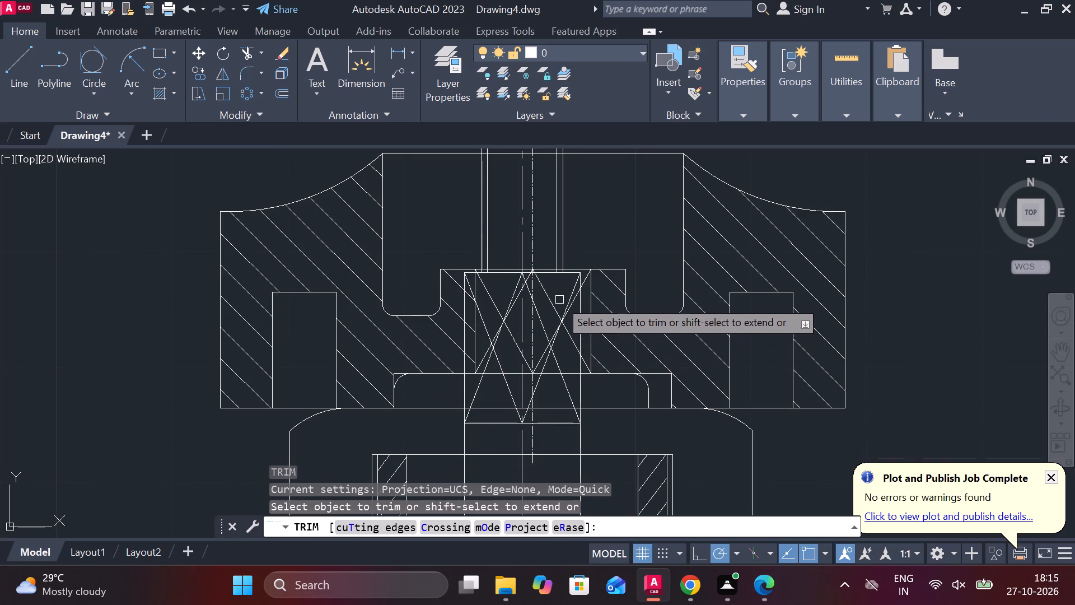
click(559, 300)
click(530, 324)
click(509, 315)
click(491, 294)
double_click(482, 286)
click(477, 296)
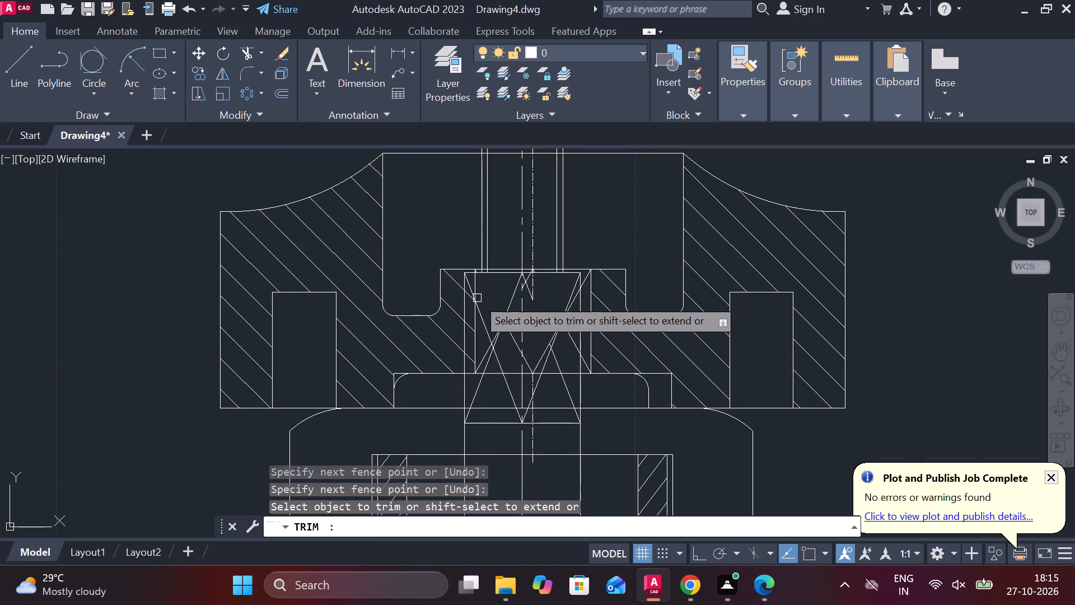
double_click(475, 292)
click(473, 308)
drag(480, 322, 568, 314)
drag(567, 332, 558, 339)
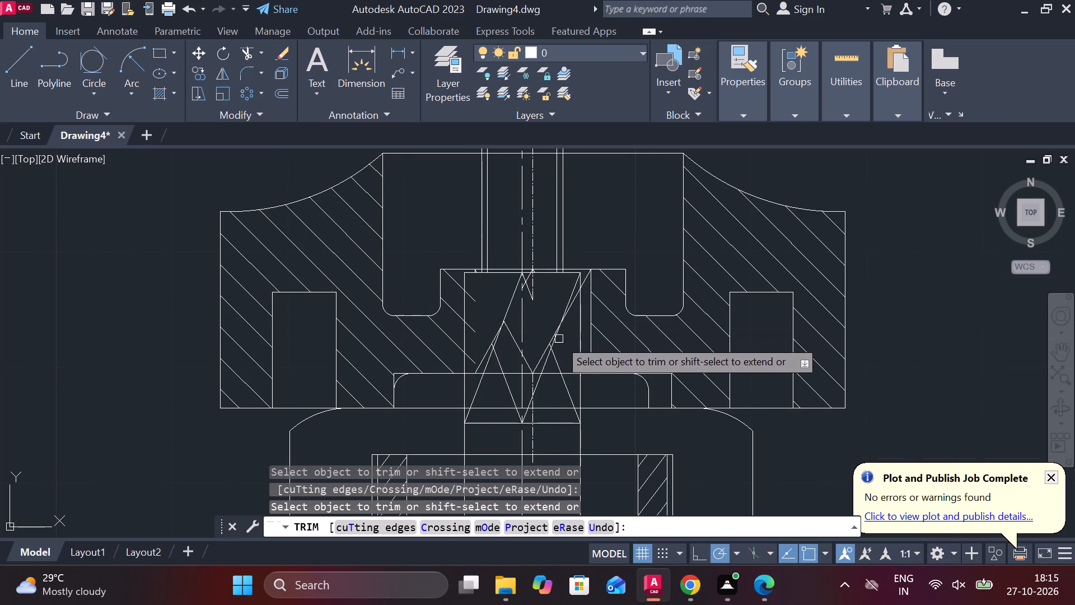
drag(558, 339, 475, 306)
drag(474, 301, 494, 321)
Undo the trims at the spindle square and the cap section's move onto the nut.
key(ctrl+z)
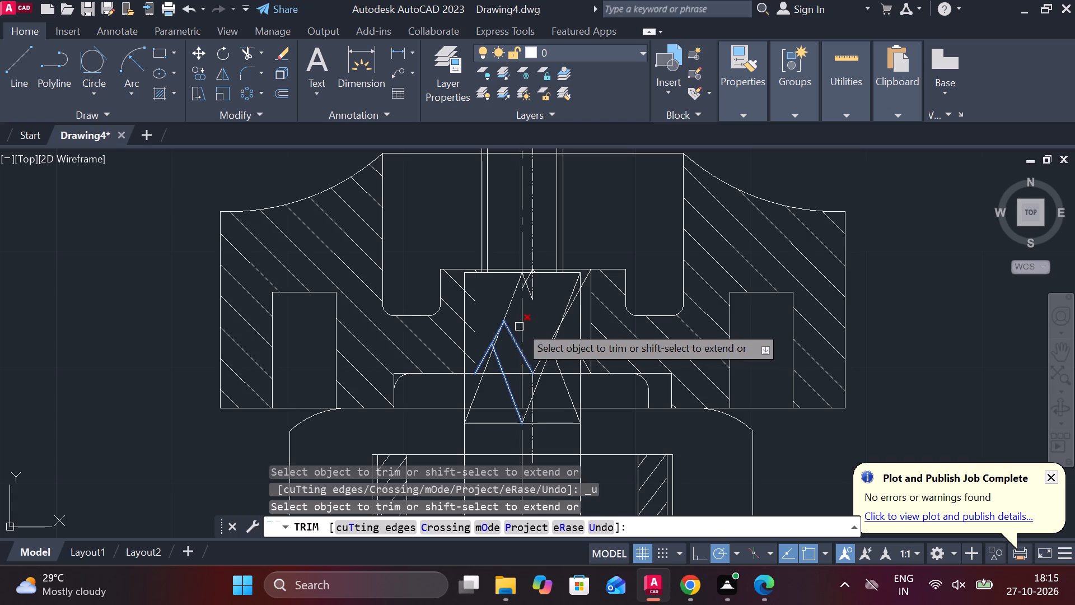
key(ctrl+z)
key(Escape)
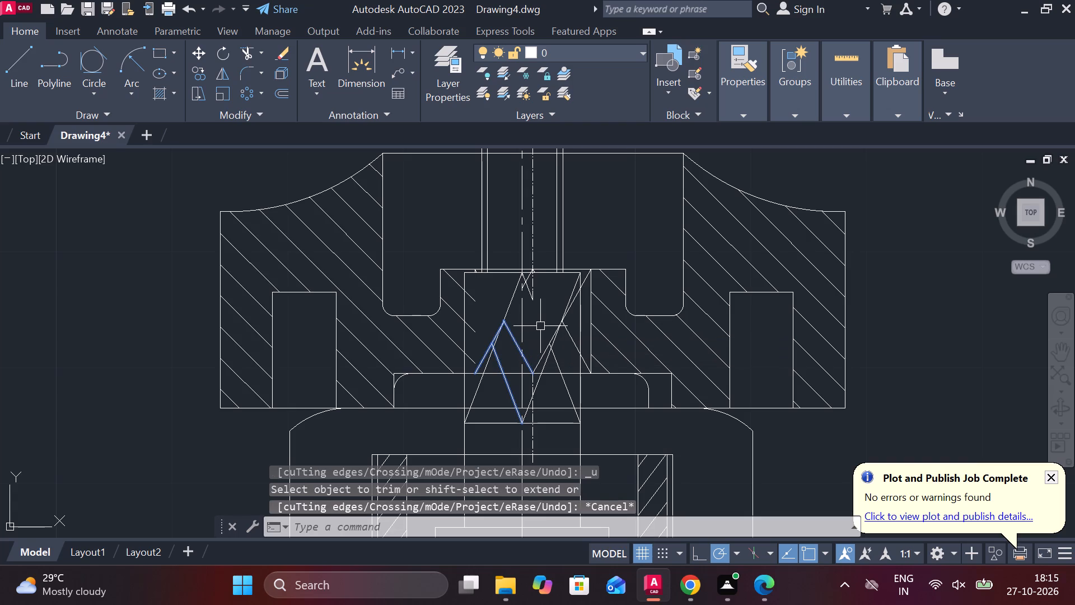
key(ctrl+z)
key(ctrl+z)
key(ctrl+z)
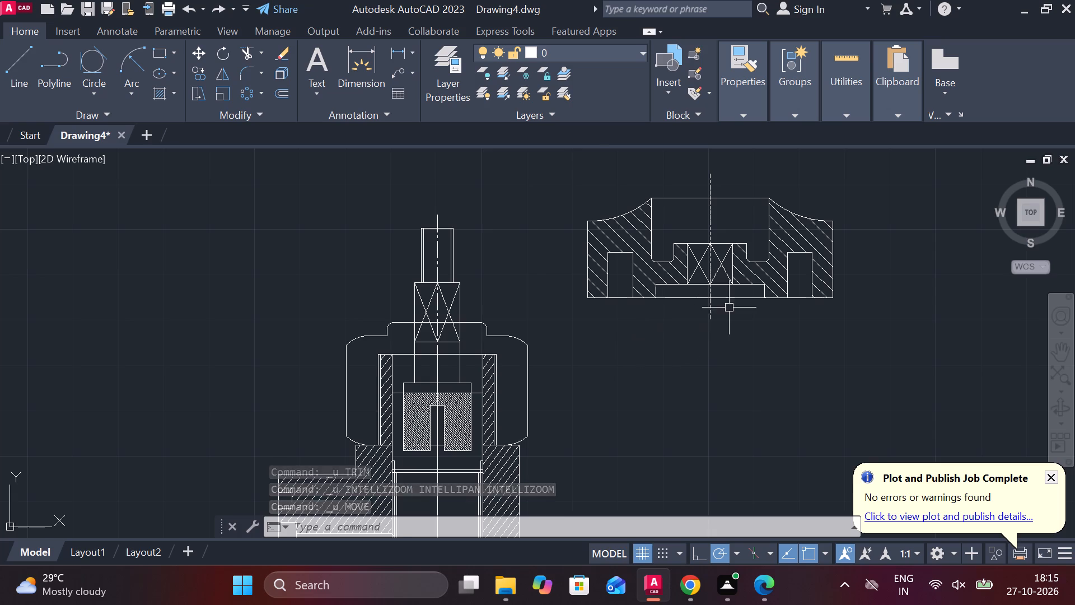
Trim away the crossed diagonal lines inside the cap section's central square hole.
scroll(727, 286, up, 1)
text(TR)
key(space)
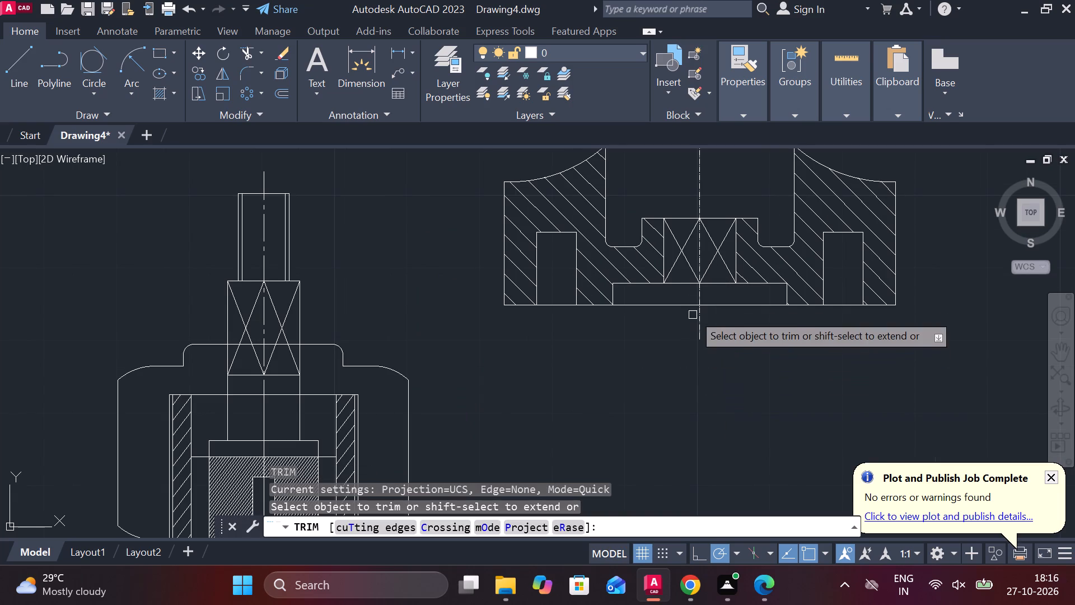
click(683, 257)
click(680, 242)
click(686, 234)
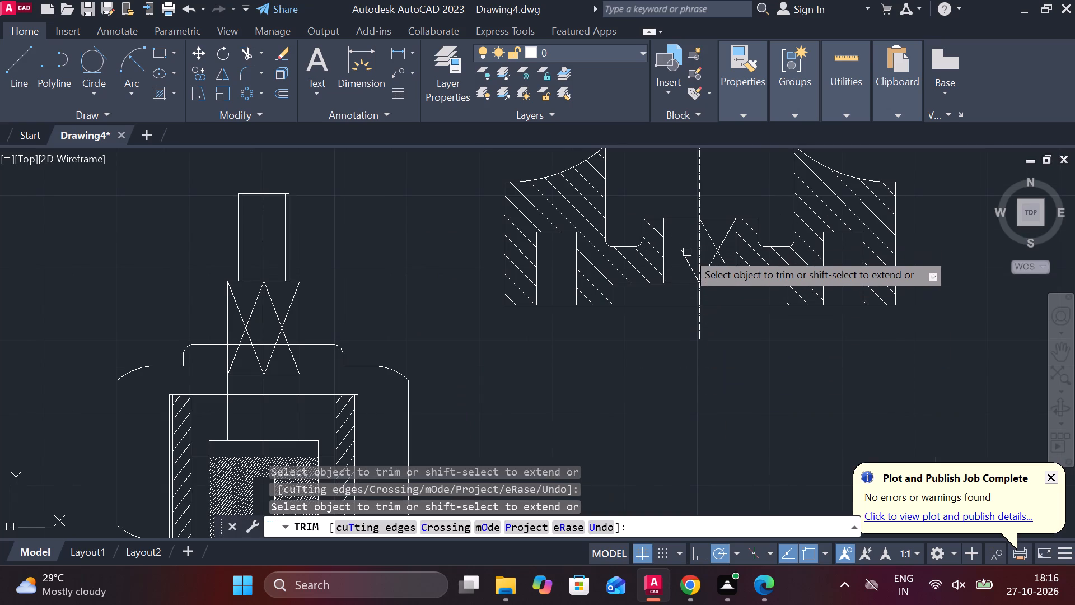
click(687, 257)
click(713, 248)
click(716, 253)
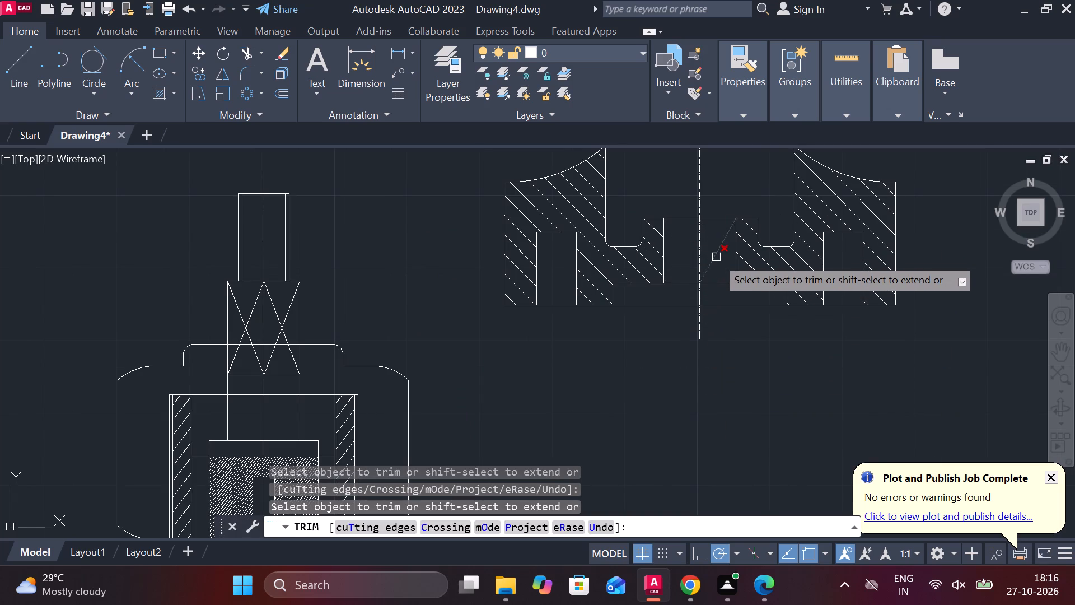
click(716, 257)
scroll(716, 261, down, 1)
key(Escape)
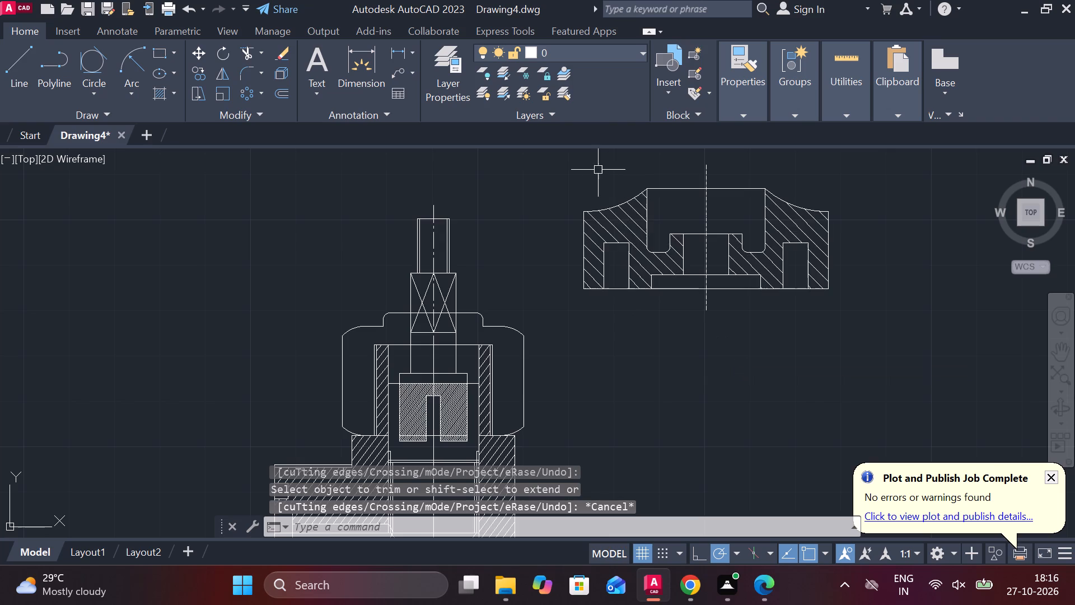
Move the cap section without its centre line, placing its base recess corner on the nut's top step corner.
click(560, 170)
click(894, 338)
key(m)
key(Return)
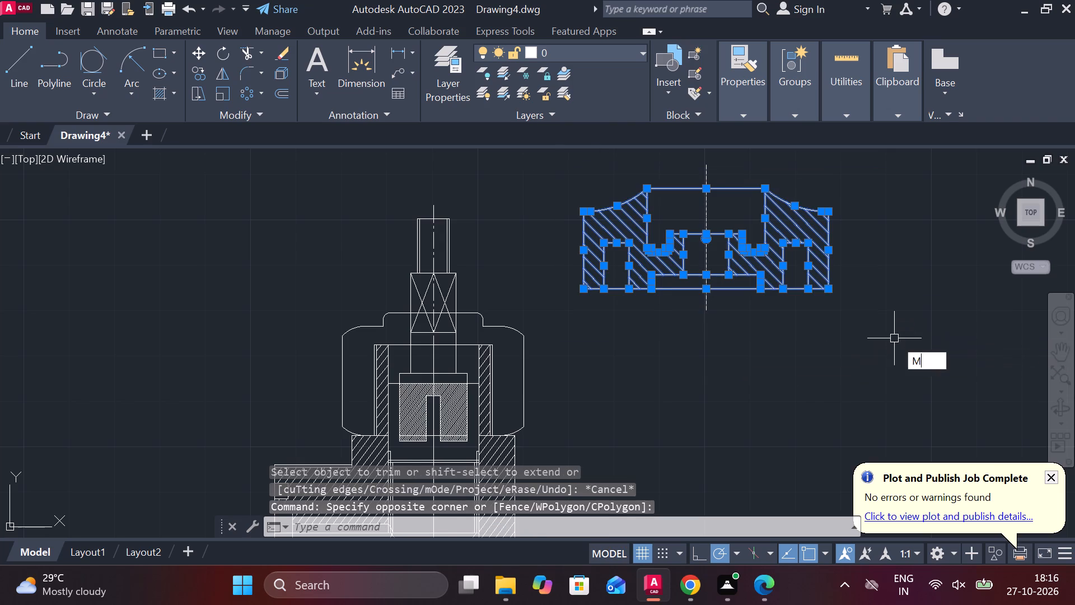
scroll(655, 298, up, 1)
click(647, 283)
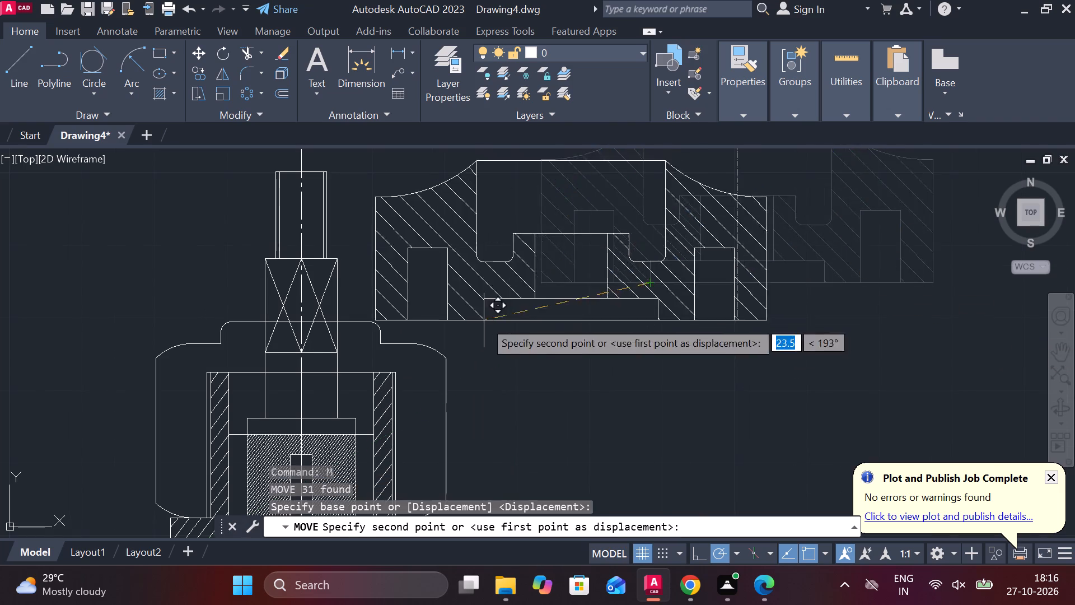
middle_drag(487, 320, 591, 292)
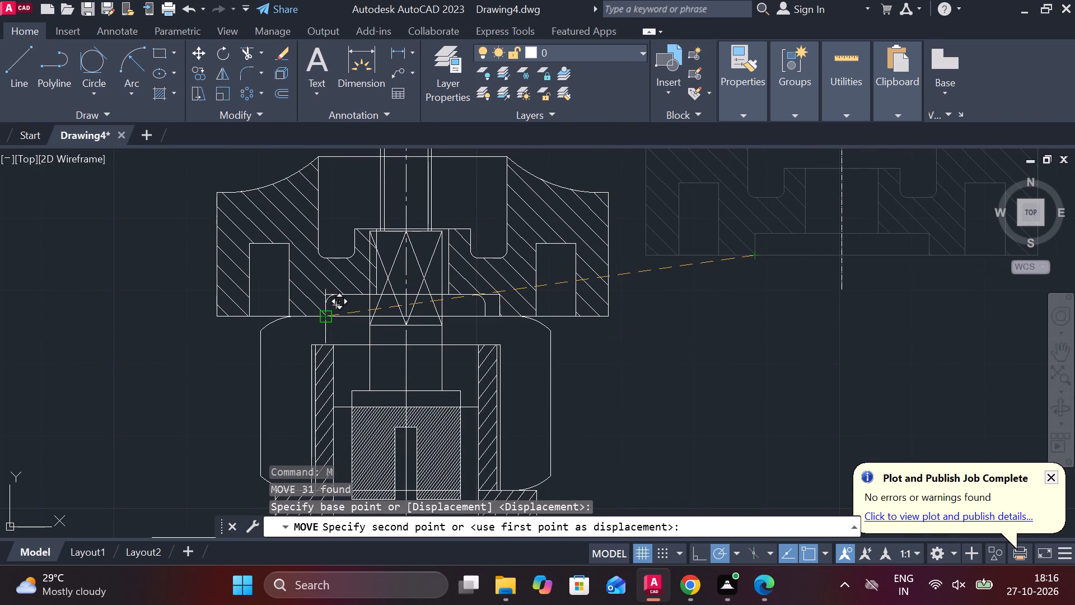
click(328, 314)
Trim the cap recess's top line where it crosses the spindle's square section.
scroll(428, 317, down, 1)
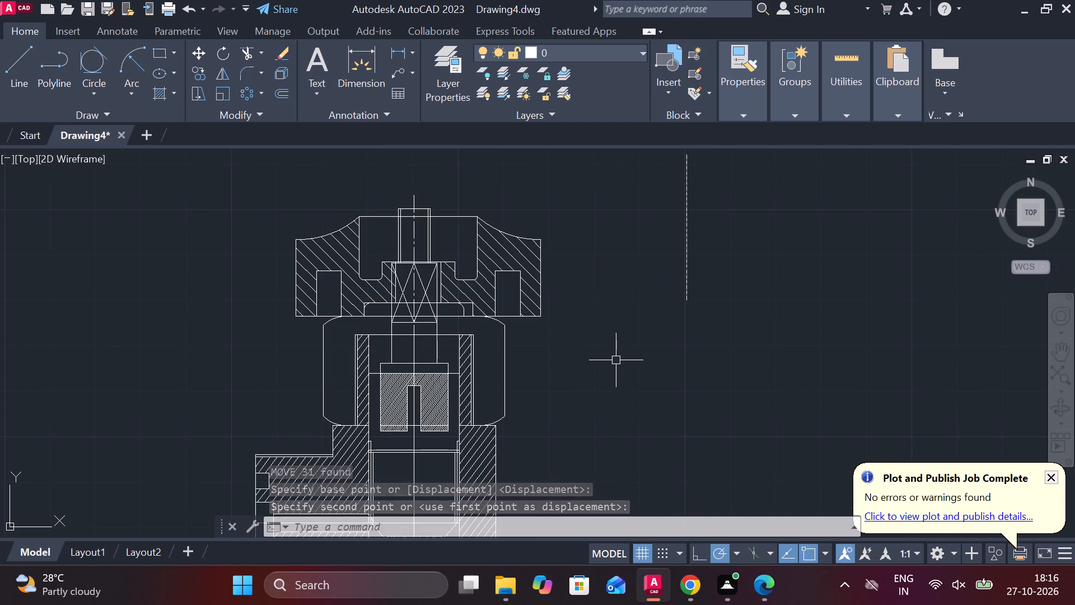
scroll(437, 320, up, 2)
text(TR)
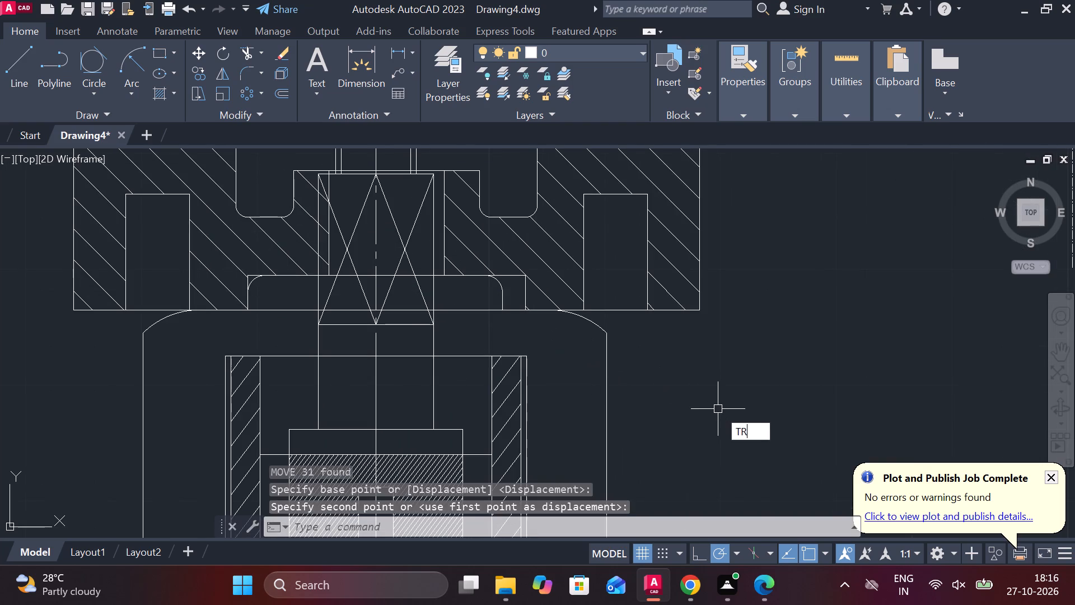
key(space)
middle_drag(312, 351, 335, 357)
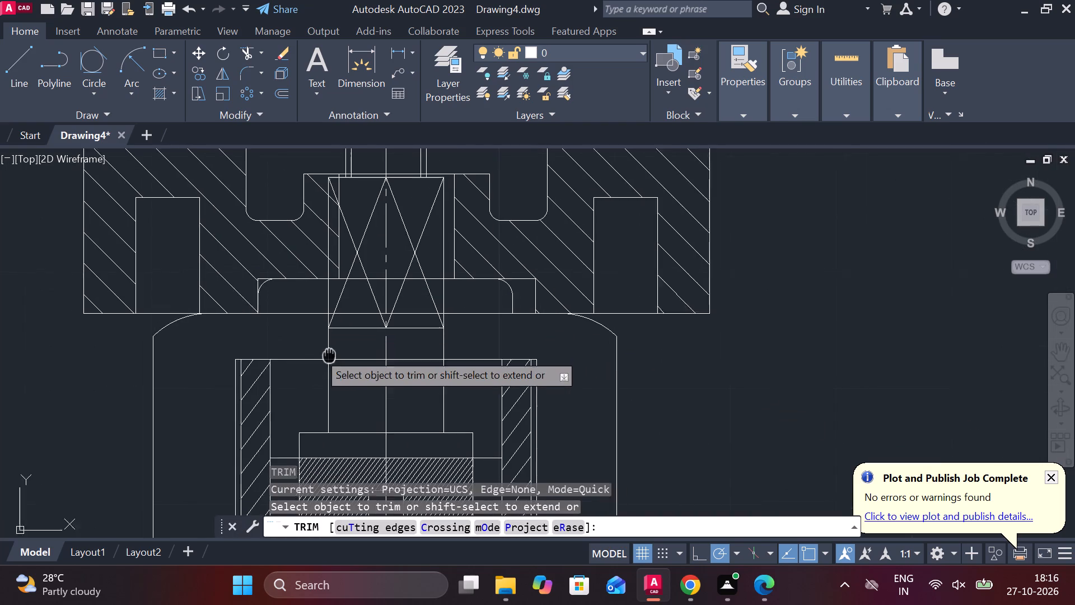
middle_drag(335, 357, 363, 362)
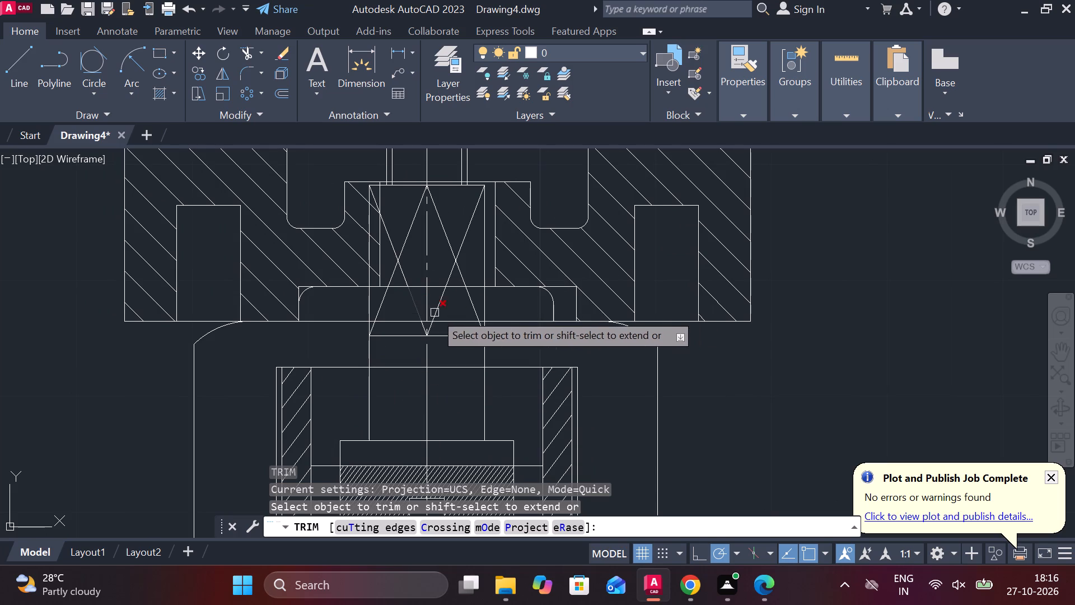
click(465, 288)
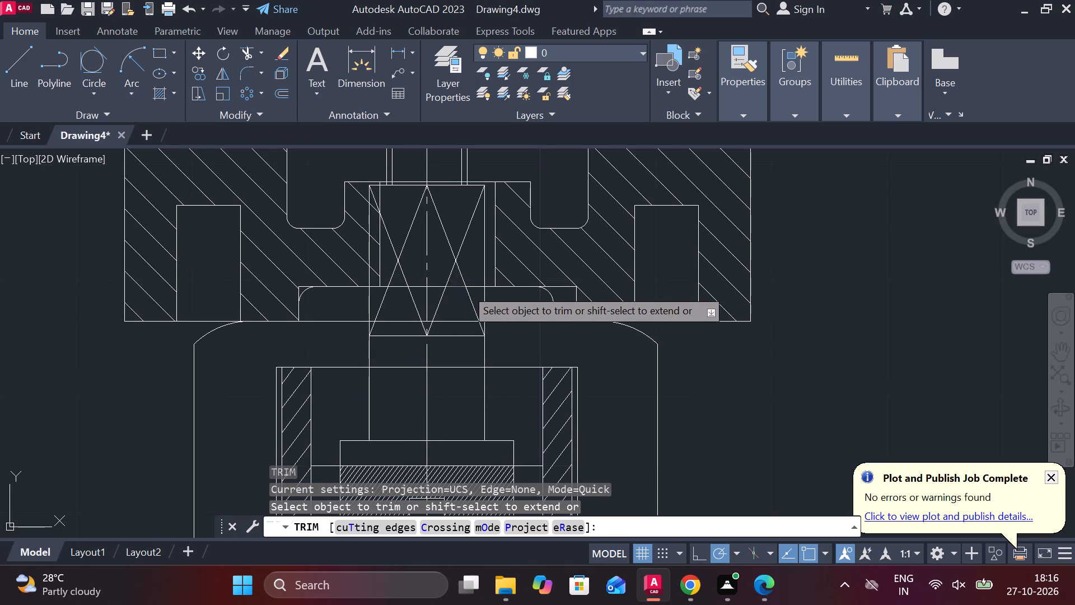
click(476, 288)
click(475, 288)
click(460, 288)
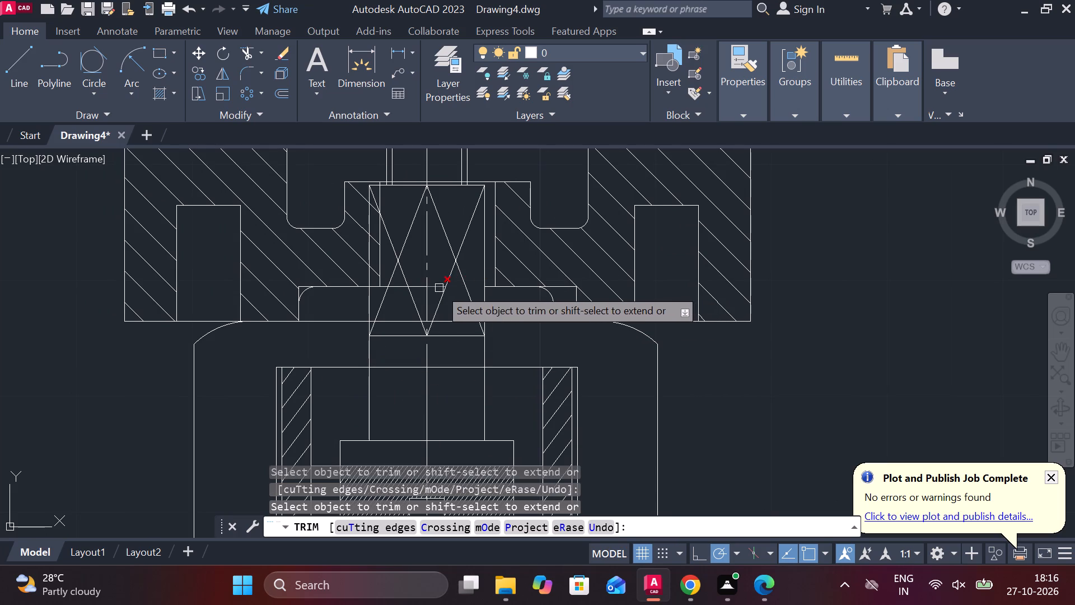
click(439, 288)
click(417, 288)
click(431, 288)
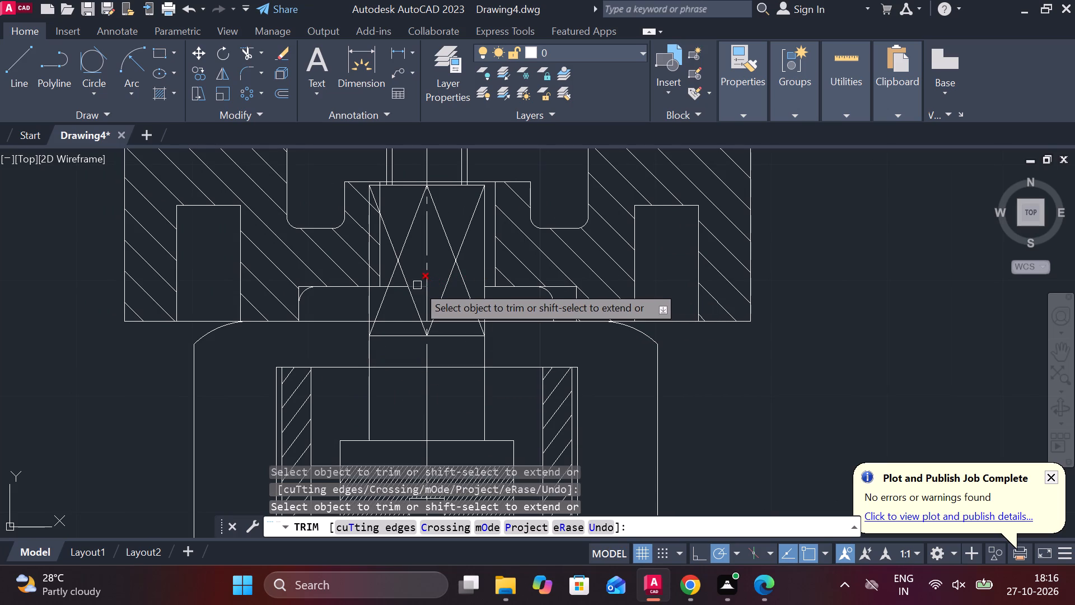
click(417, 285)
click(398, 287)
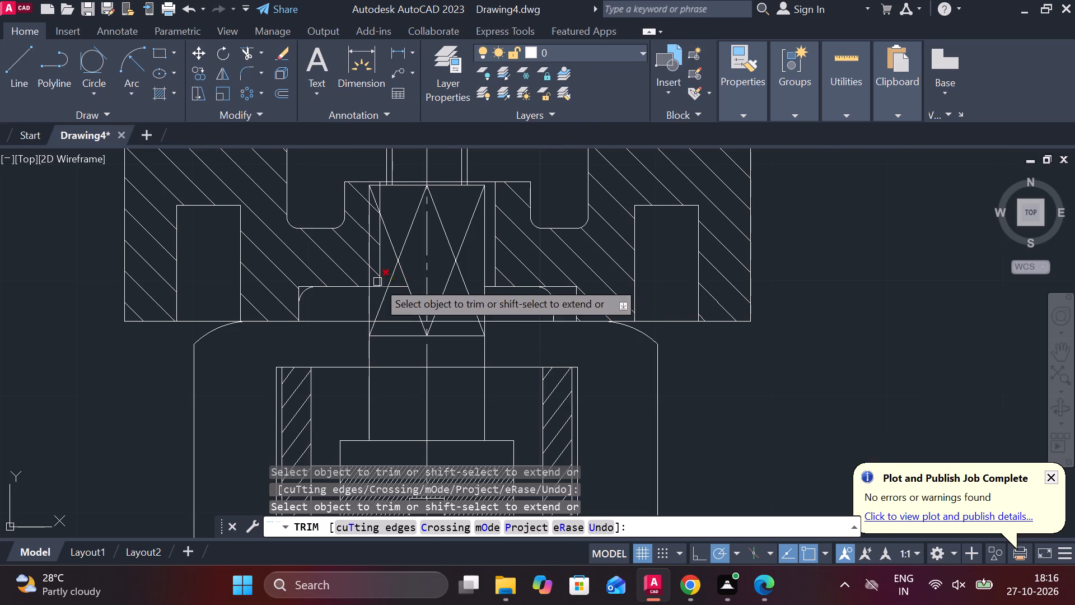
scroll(377, 281, up, 2)
click(370, 296)
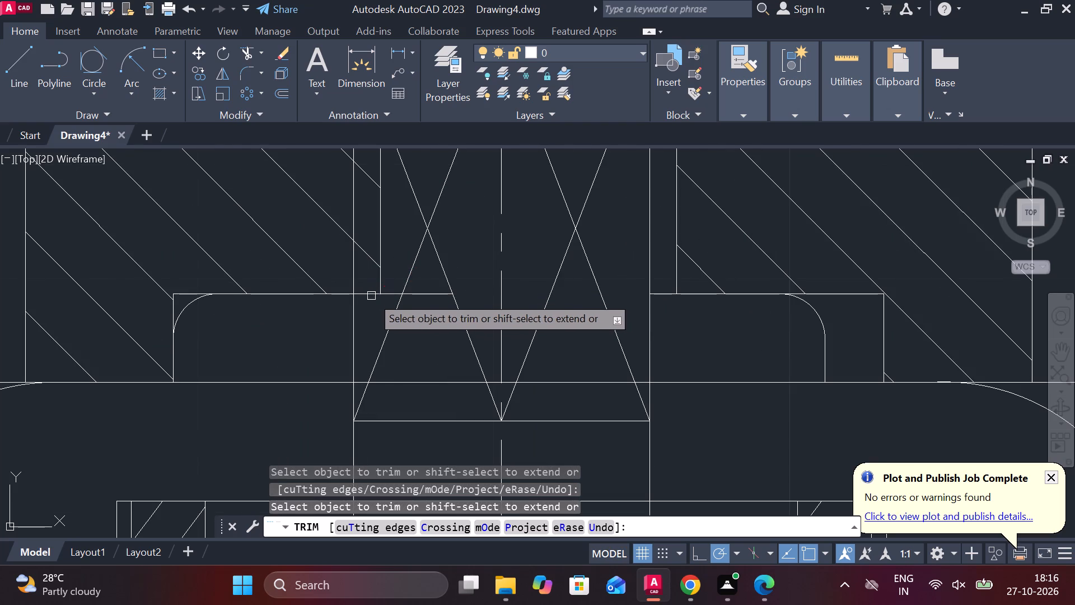
click(422, 297)
click(398, 295)
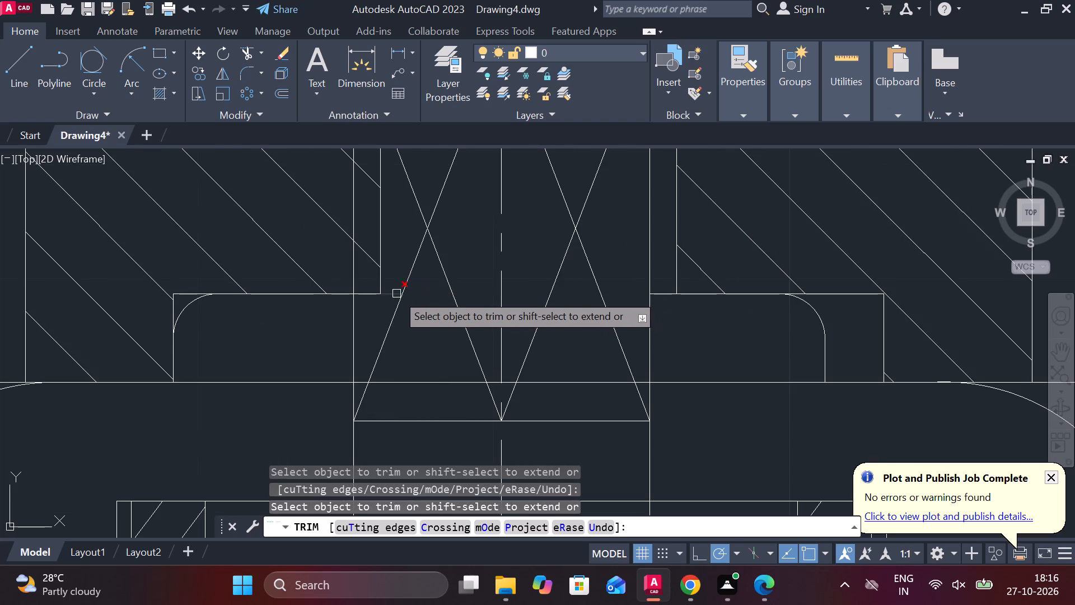
Trim away the left vertical edge of the cap's central hole beside the spindle square.
click(379, 295)
click(378, 266)
scroll(378, 266, down, 2)
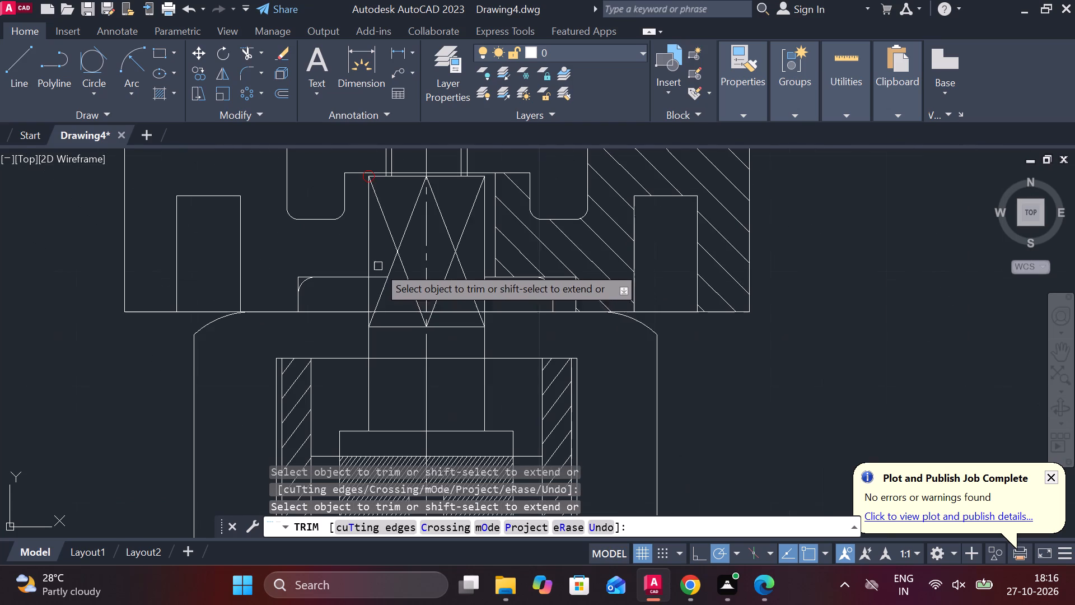
middle_drag(442, 272, 485, 370)
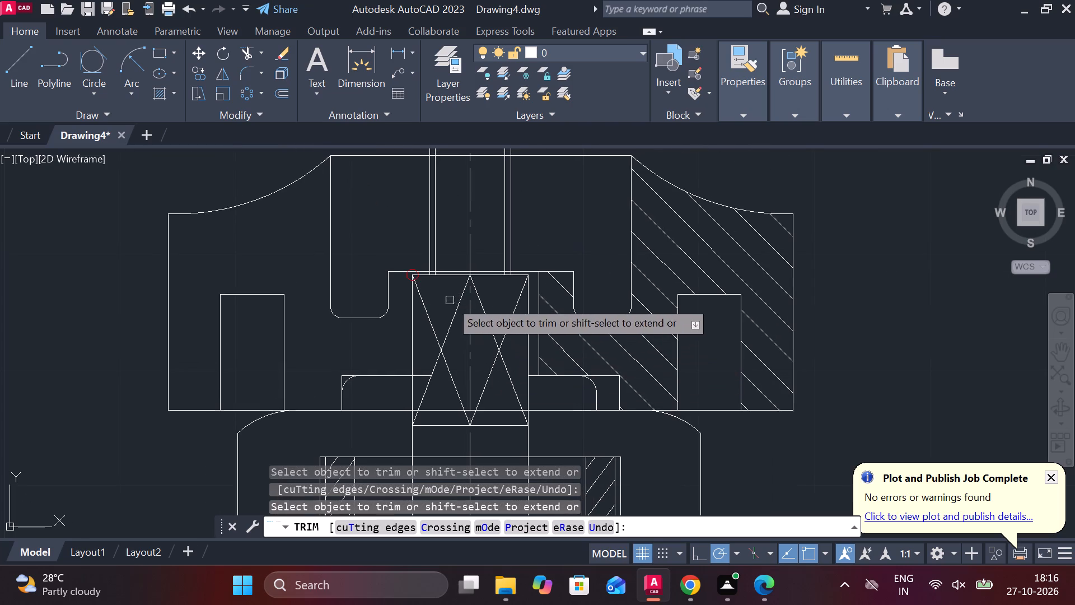
key(Escape)
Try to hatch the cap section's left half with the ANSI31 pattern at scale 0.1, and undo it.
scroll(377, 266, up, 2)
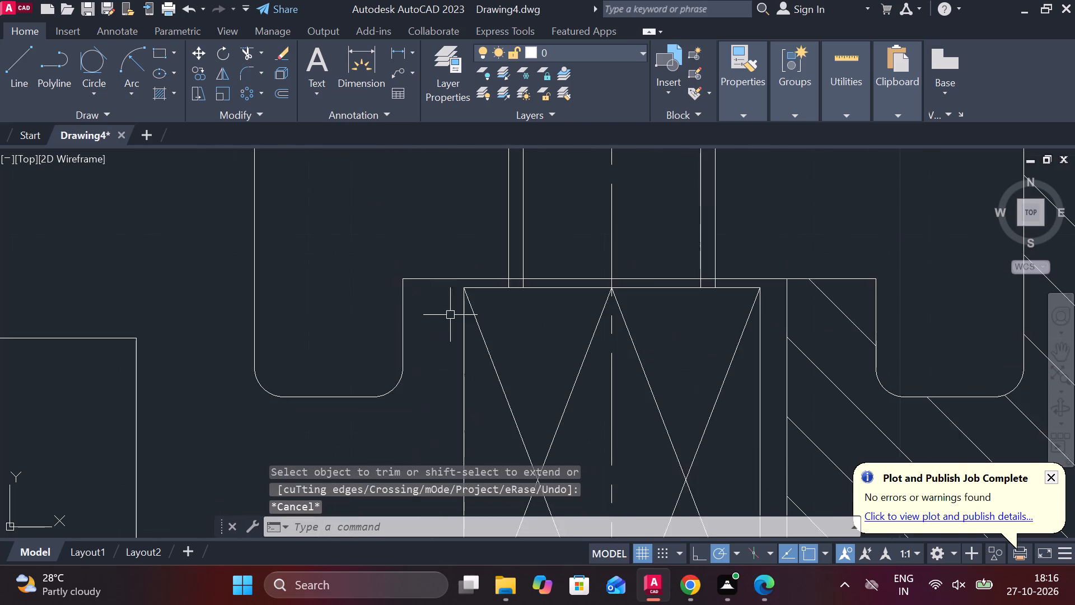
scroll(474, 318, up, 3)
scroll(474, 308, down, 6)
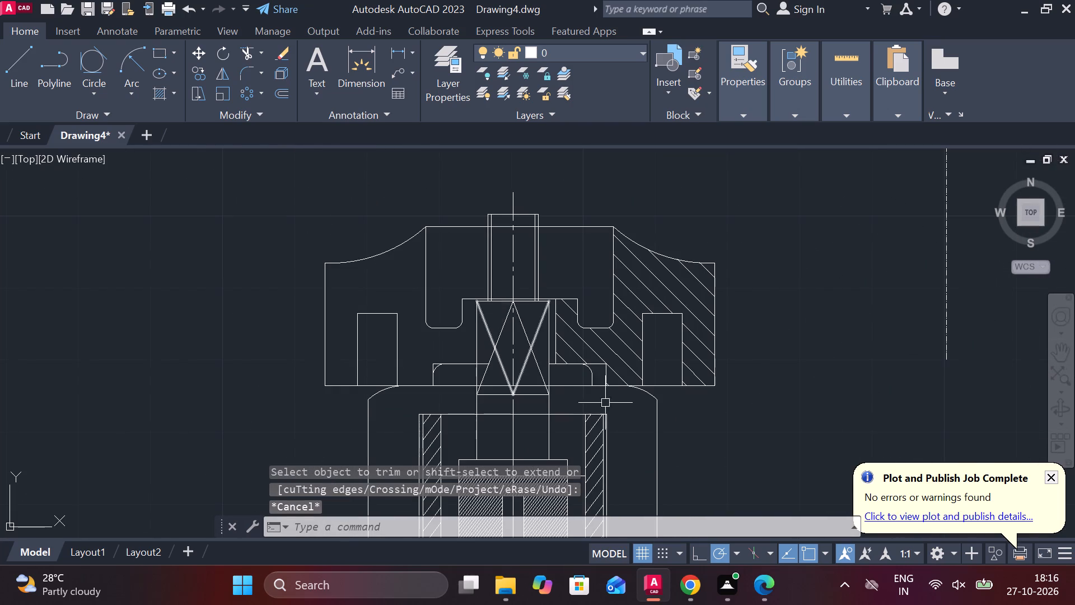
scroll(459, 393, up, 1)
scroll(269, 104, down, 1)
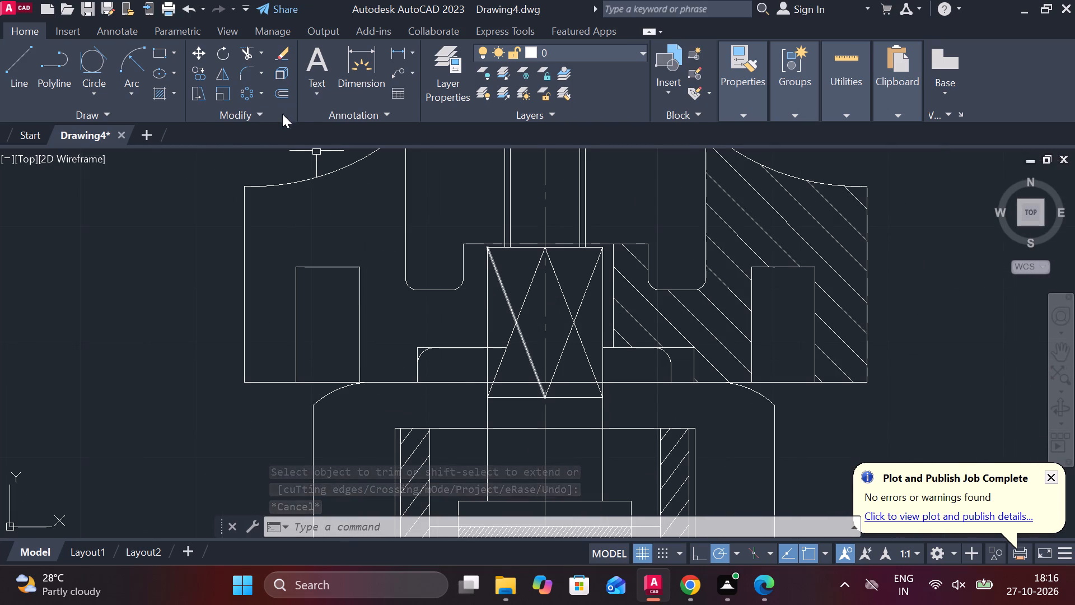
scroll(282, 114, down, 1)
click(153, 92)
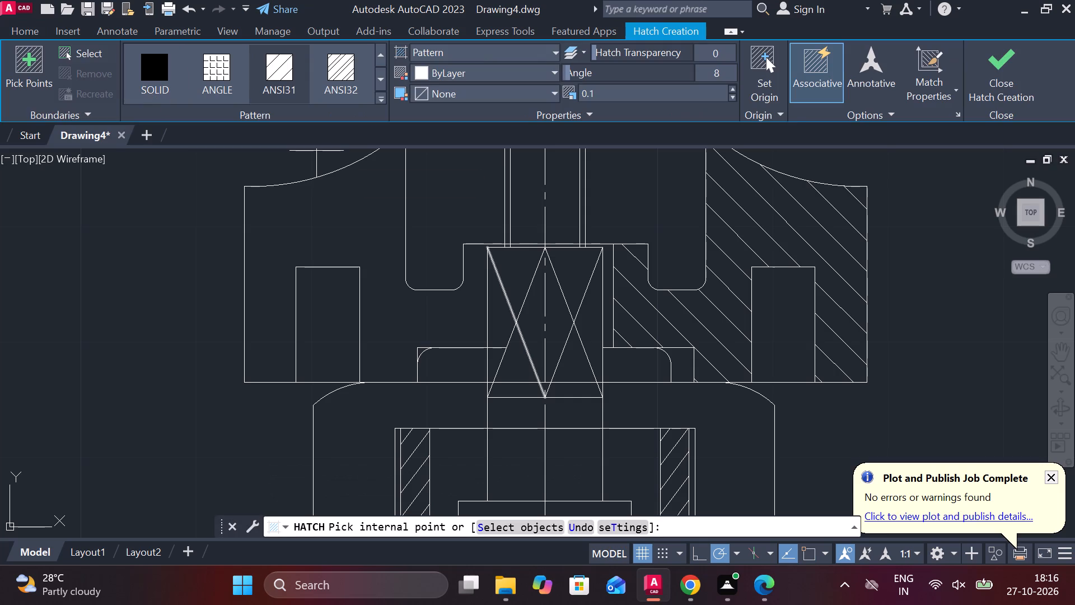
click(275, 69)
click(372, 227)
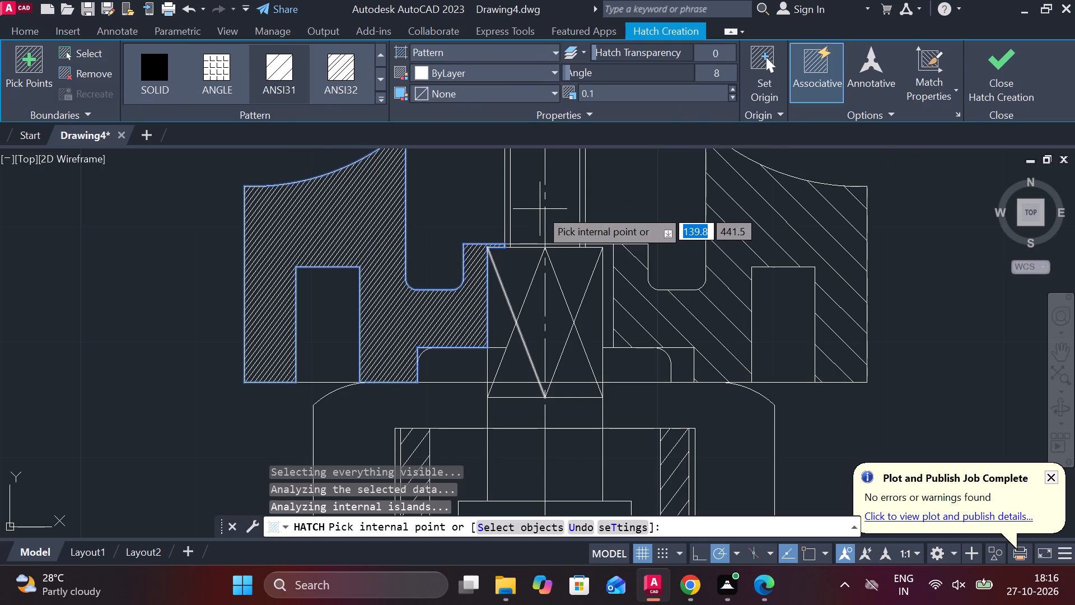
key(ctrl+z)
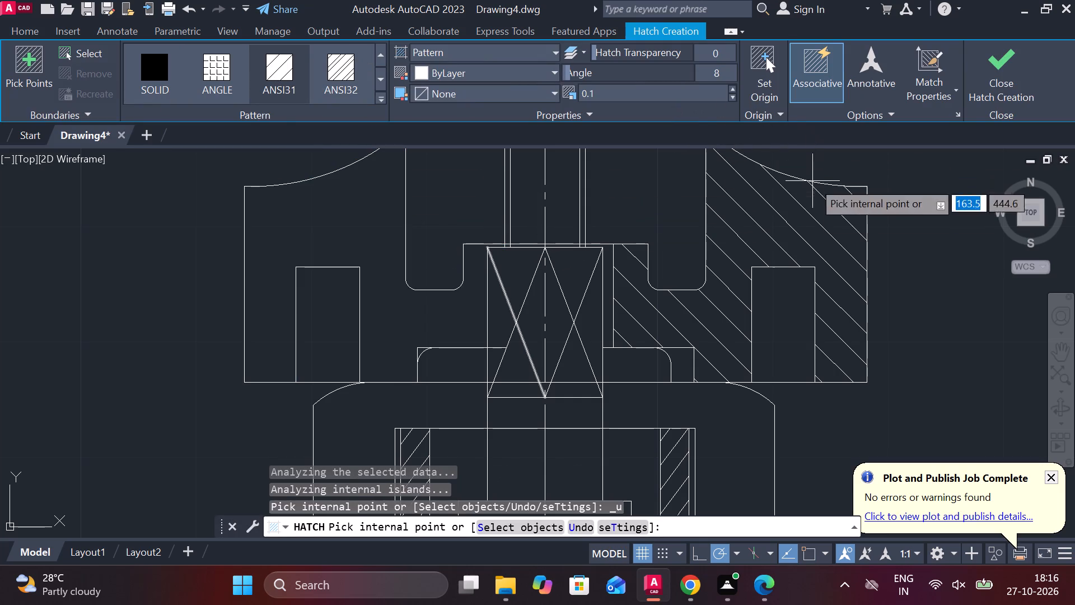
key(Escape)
Erase the existing hatch from the cap section's right half.
click(789, 226)
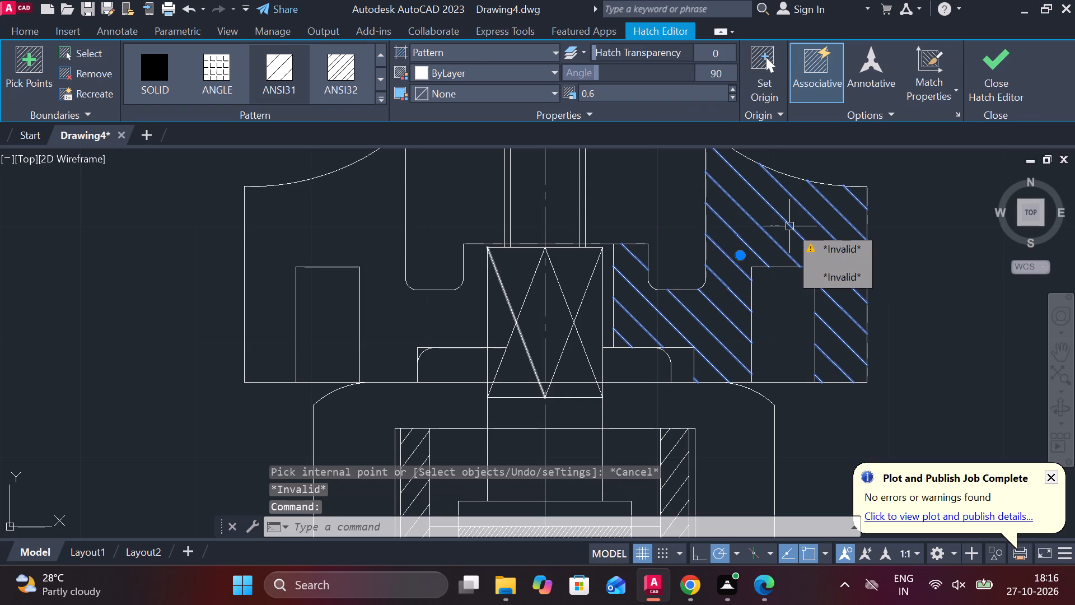
text(E)
key(space)
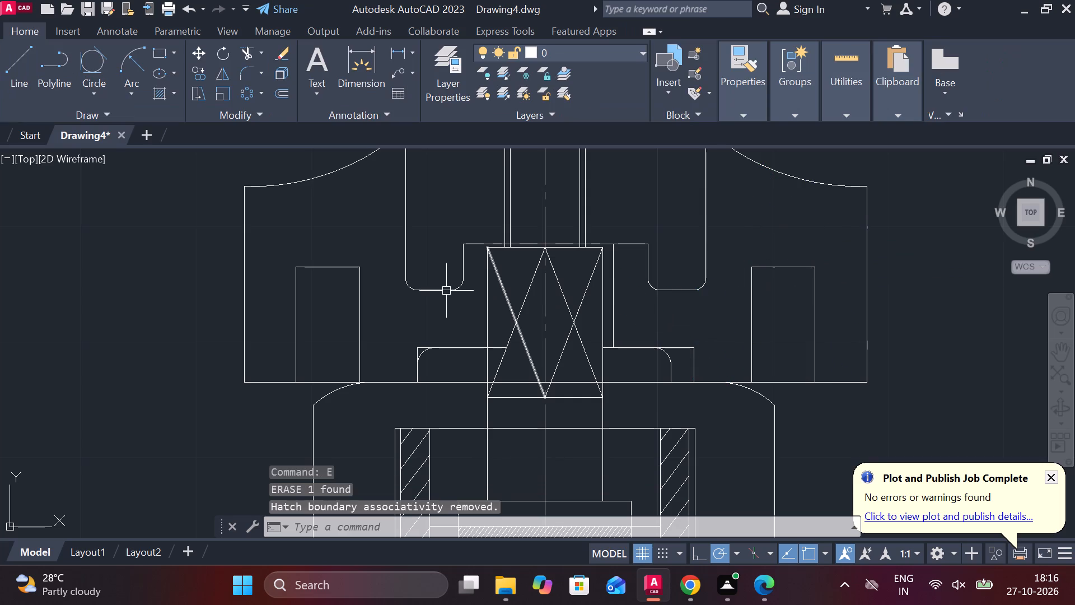
key(Escape)
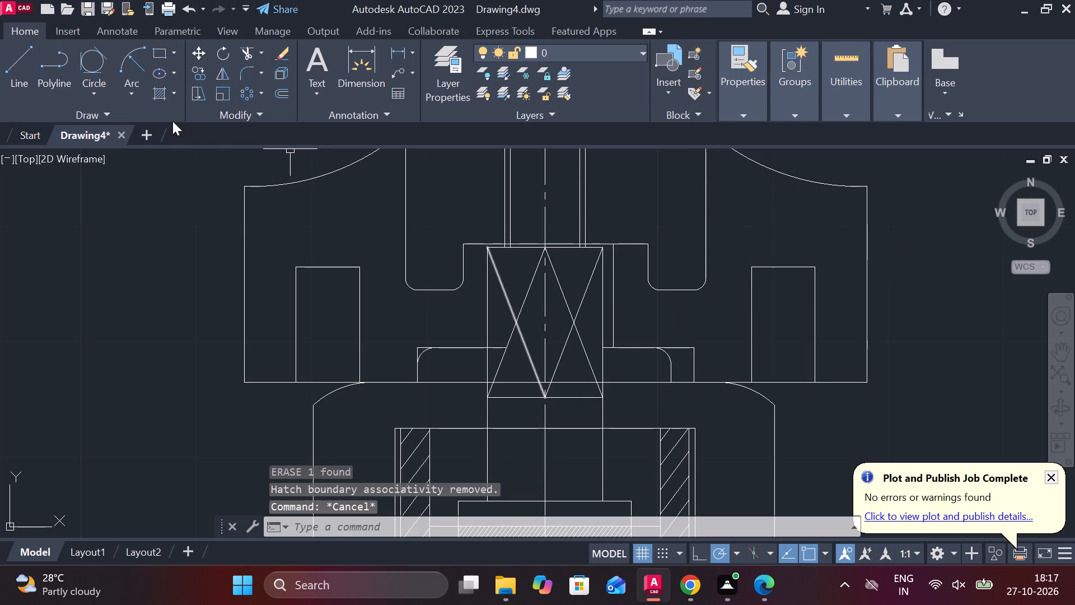
Hatch both halves of the cap section with the ANSI31 pattern at scale 0.5.
click(164, 92)
click(606, 97)
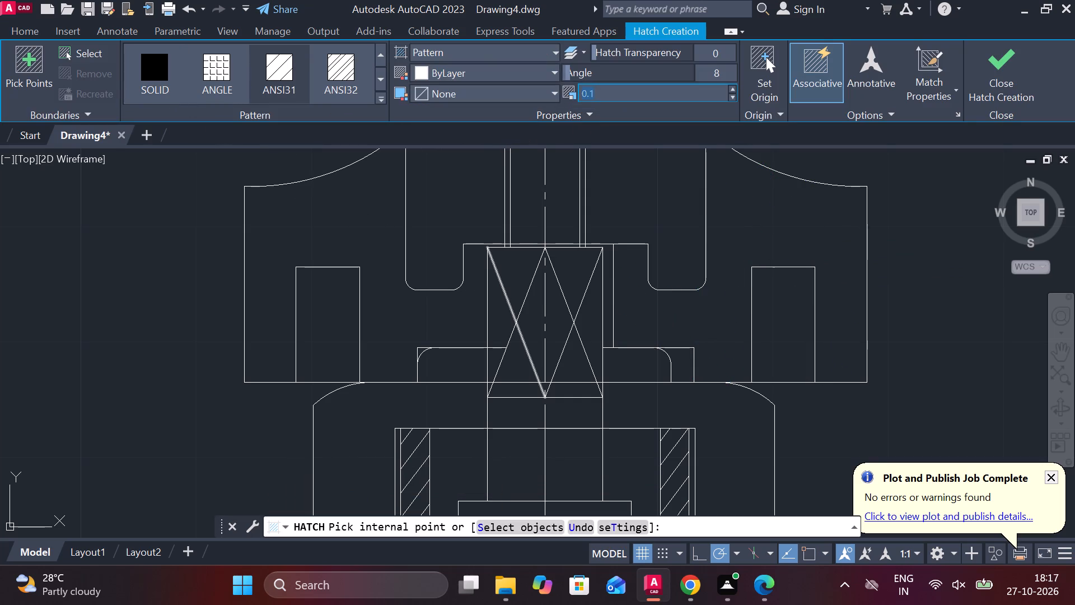
text(.5)
key(space)
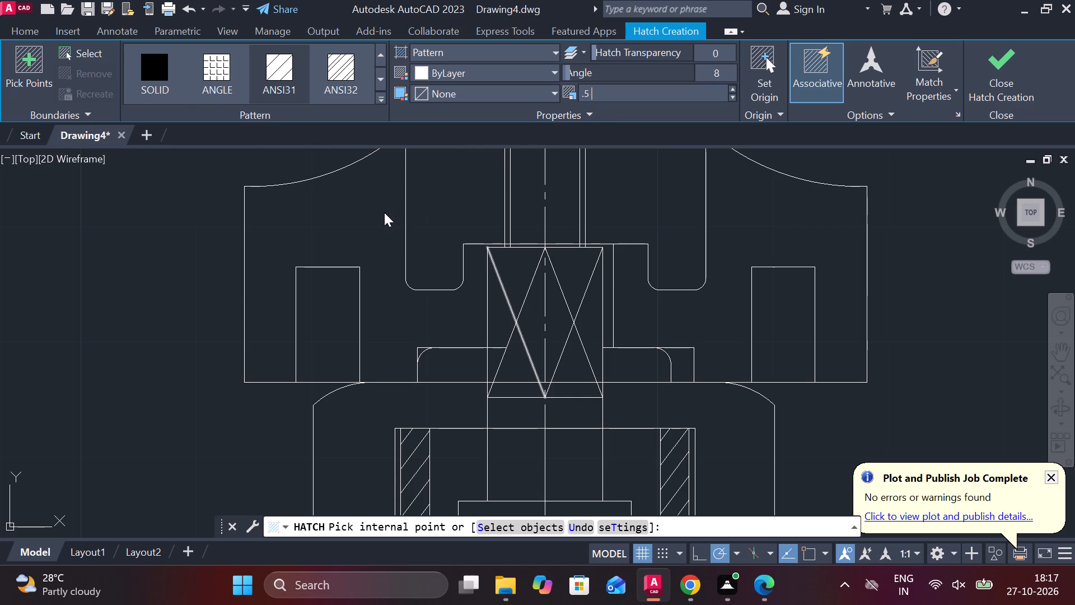
click(382, 212)
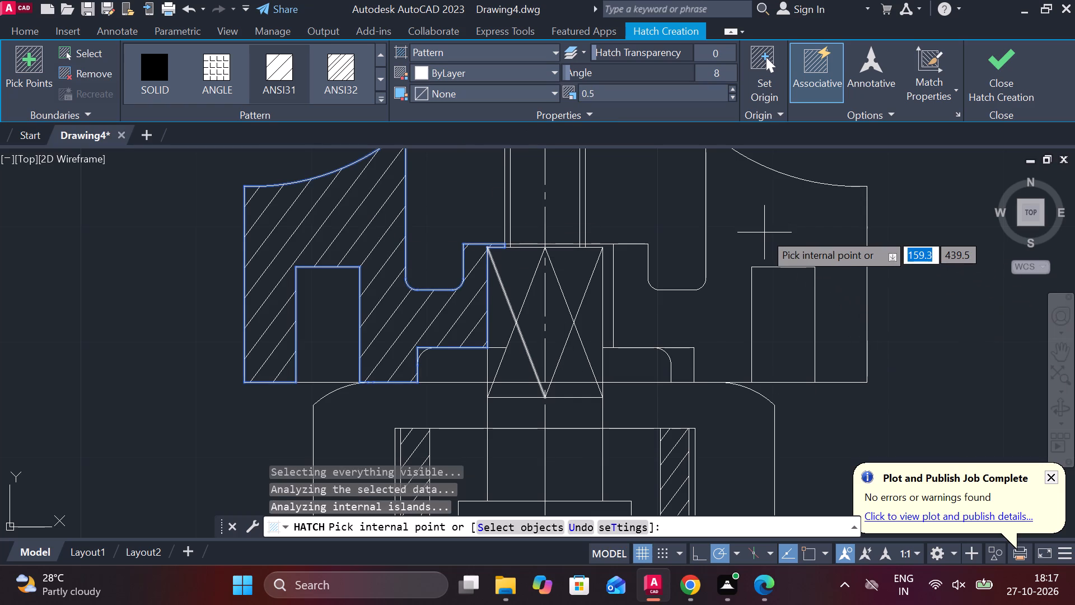
click(764, 232)
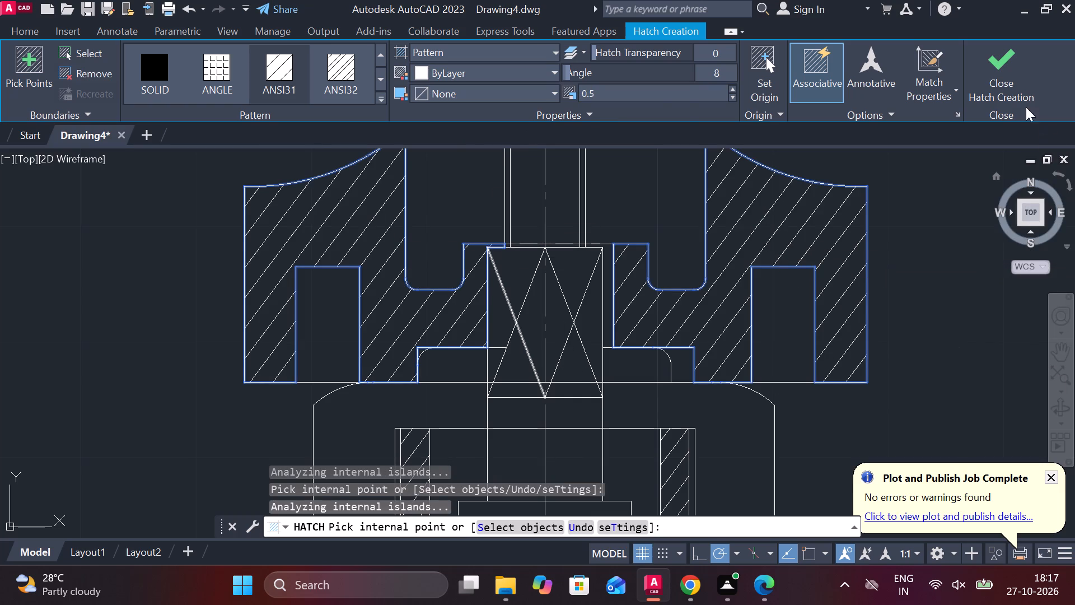
click(1006, 97)
Trim the leftover piece of the recess's top line just inside the spindle square's left edge.
scroll(830, 307, down, 2)
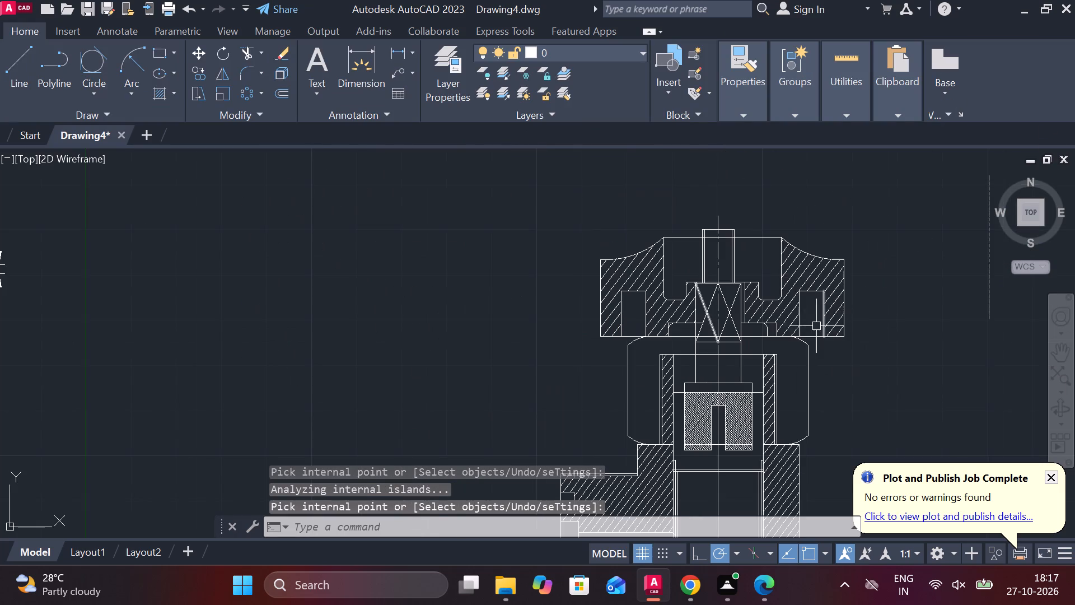
scroll(740, 318, up, 2)
scroll(641, 332, up, 2)
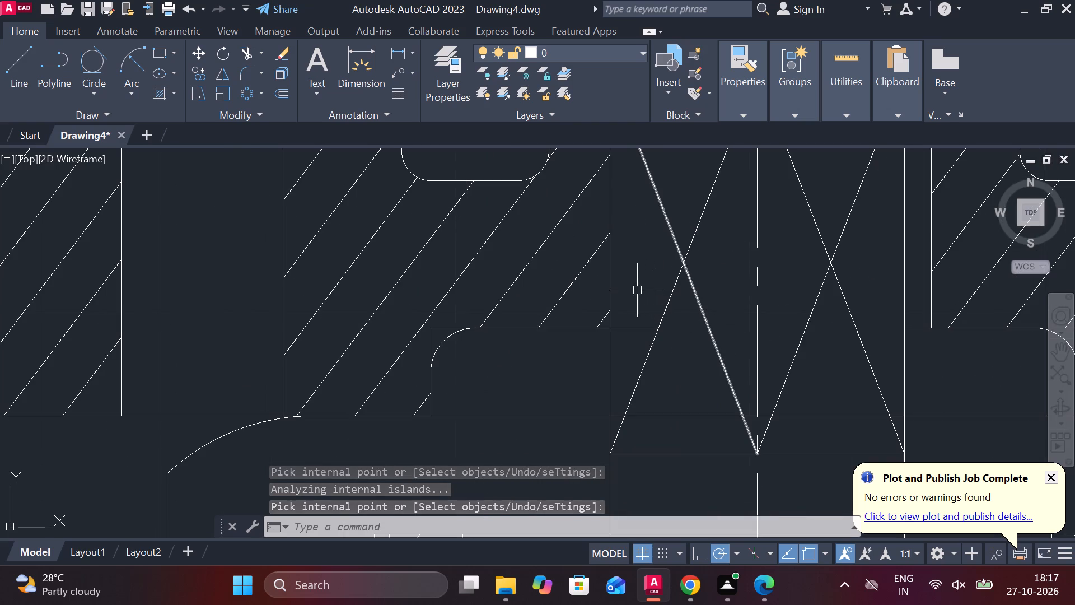
text(TR)
key(space)
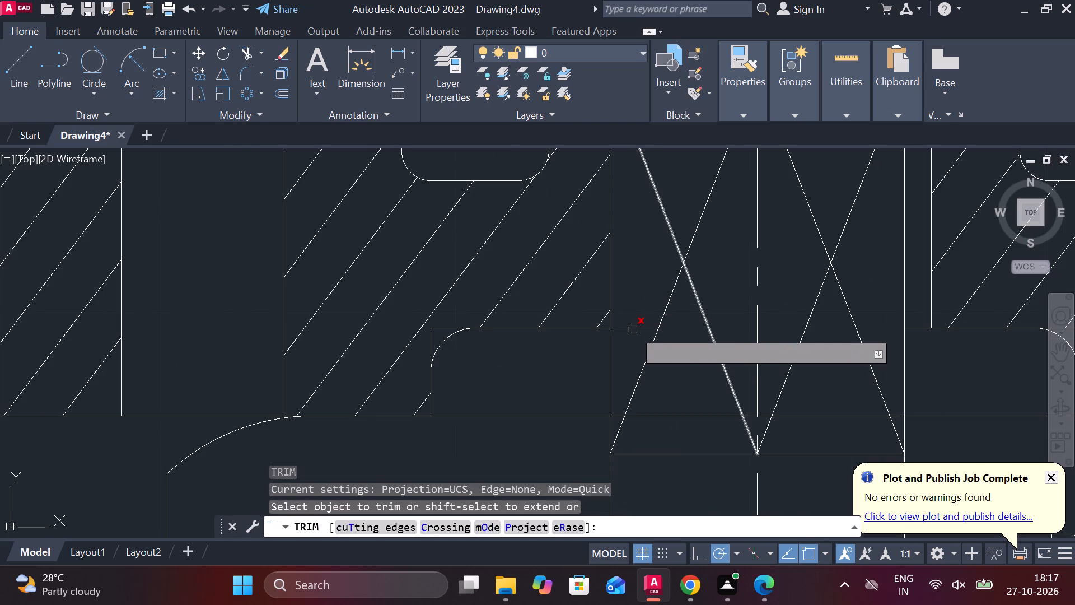
click(633, 329)
Trim away the segments of the cap's bottom line that cross the inside of the spindle square.
scroll(848, 327, down, 2)
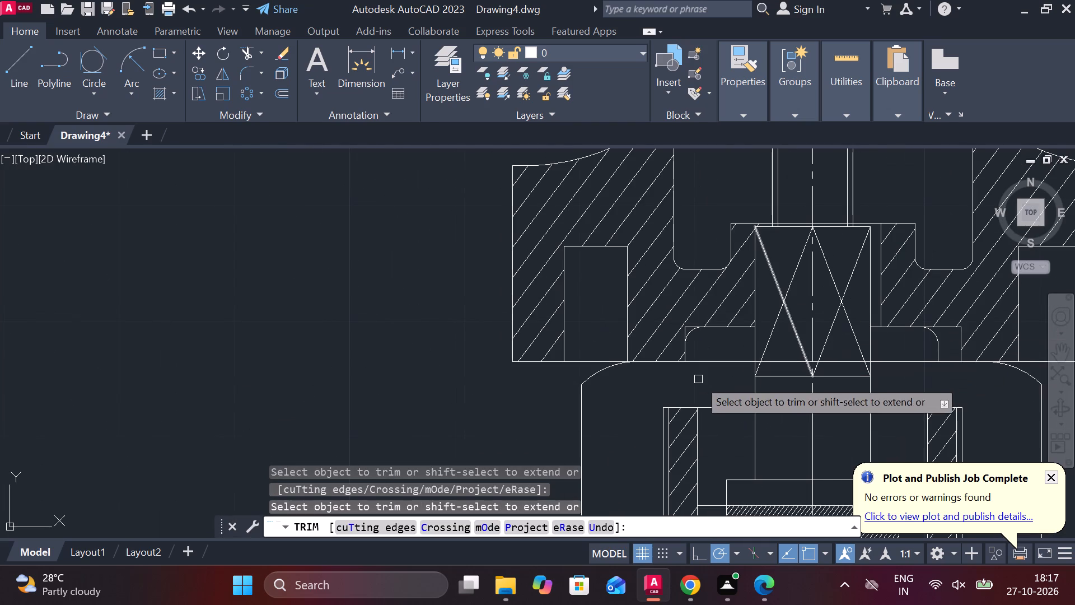
scroll(533, 417, down, 1)
middle_drag(943, 423, 862, 362)
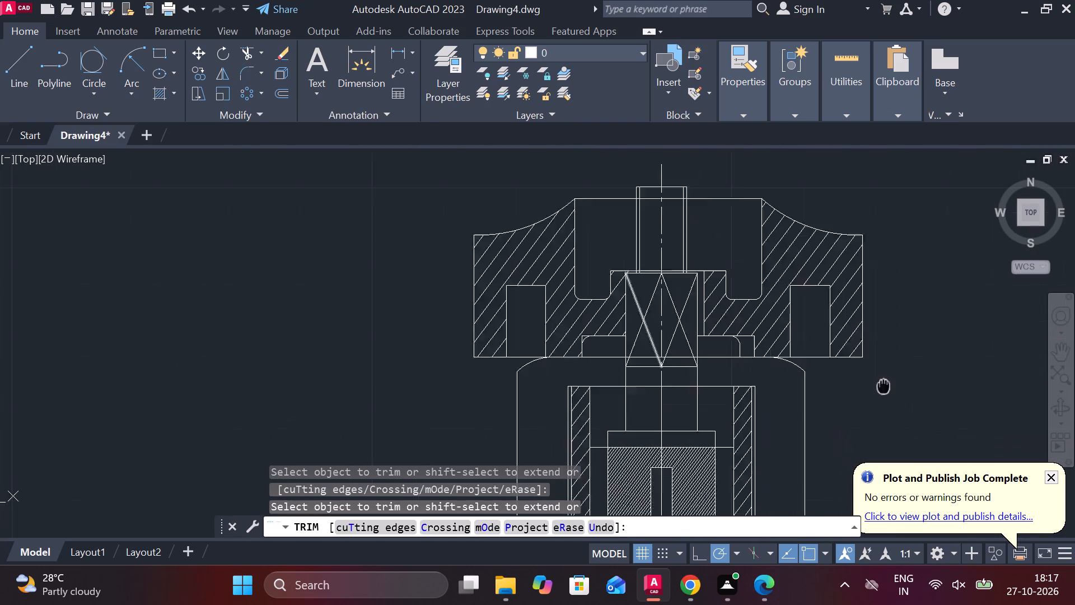
middle_drag(862, 362, 848, 347)
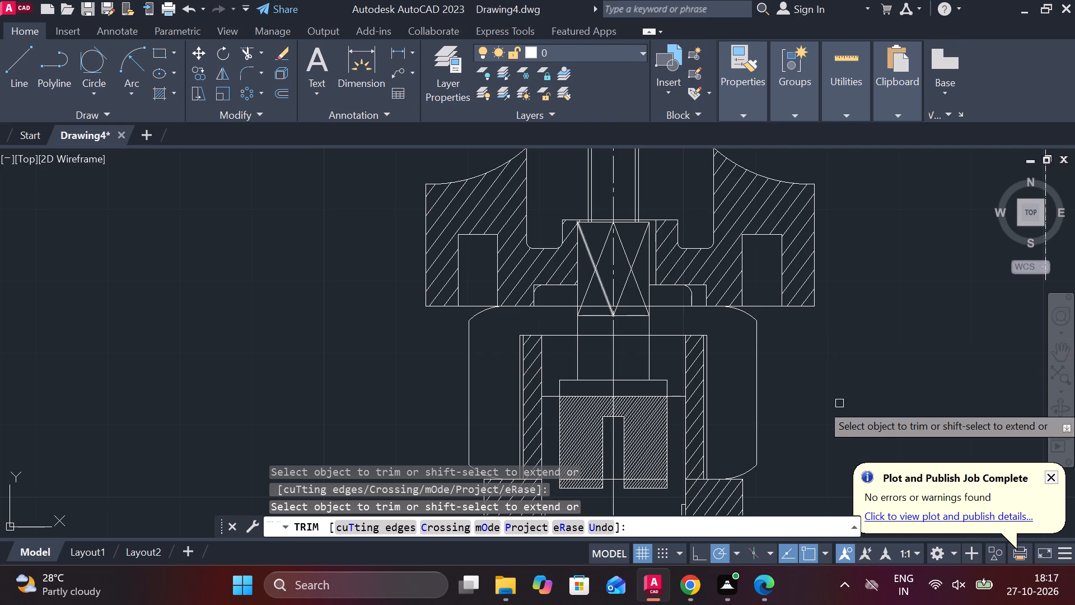
click(593, 305)
scroll(614, 307, up, 2)
click(648, 308)
scroll(621, 306, up, 2)
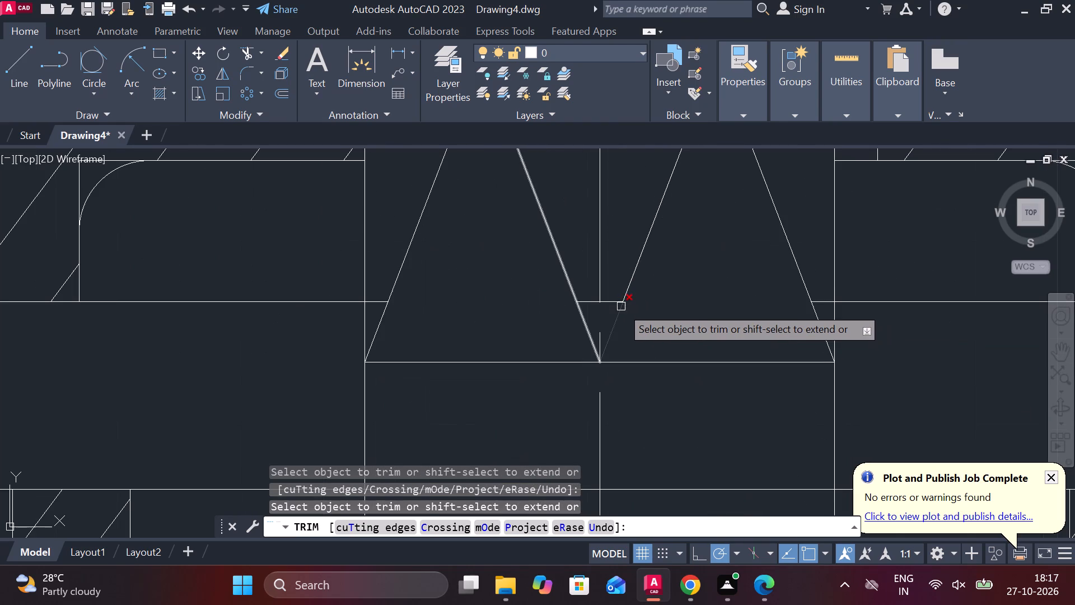
click(613, 305)
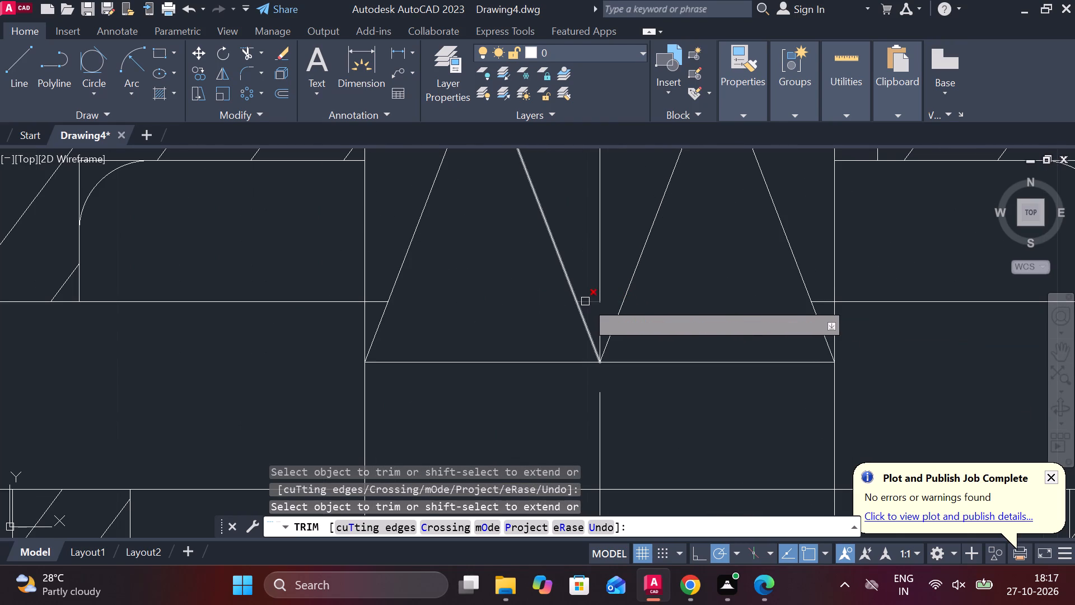
click(586, 301)
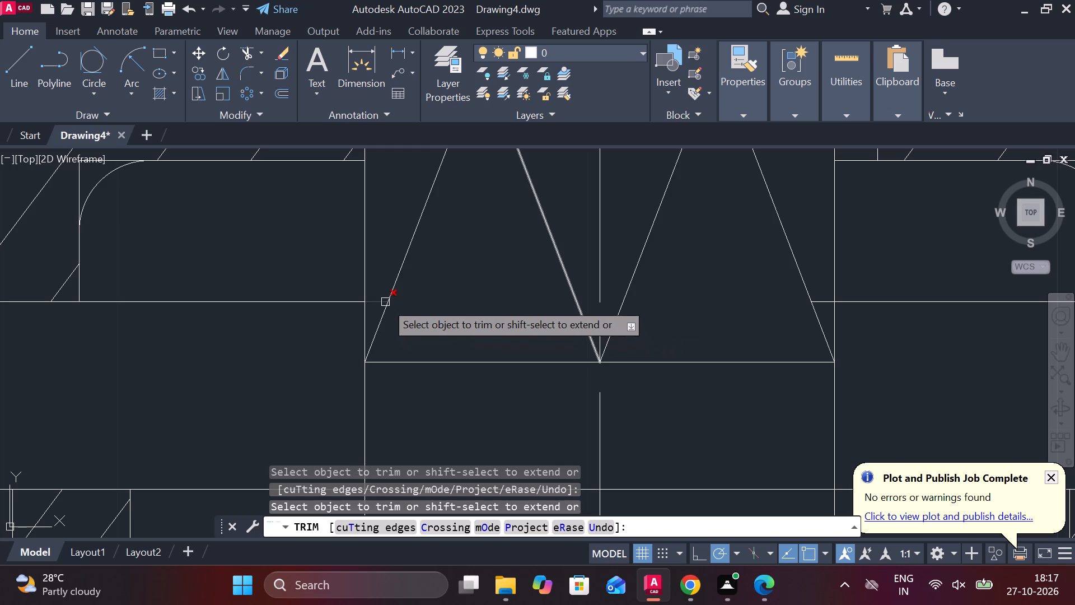
click(385, 302)
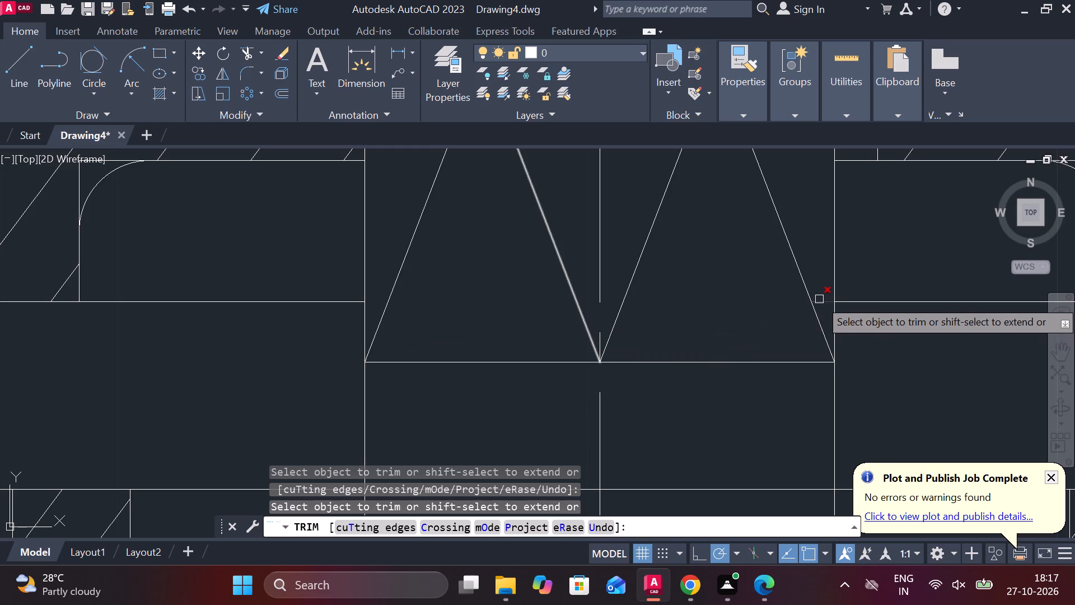
click(819, 299)
Trim the nut's inner top line where it crosses the spindle shaft, on both sides of the centre line.
scroll(747, 362, down, 2)
scroll(730, 420, down, 1)
middle_drag(728, 443, 659, 375)
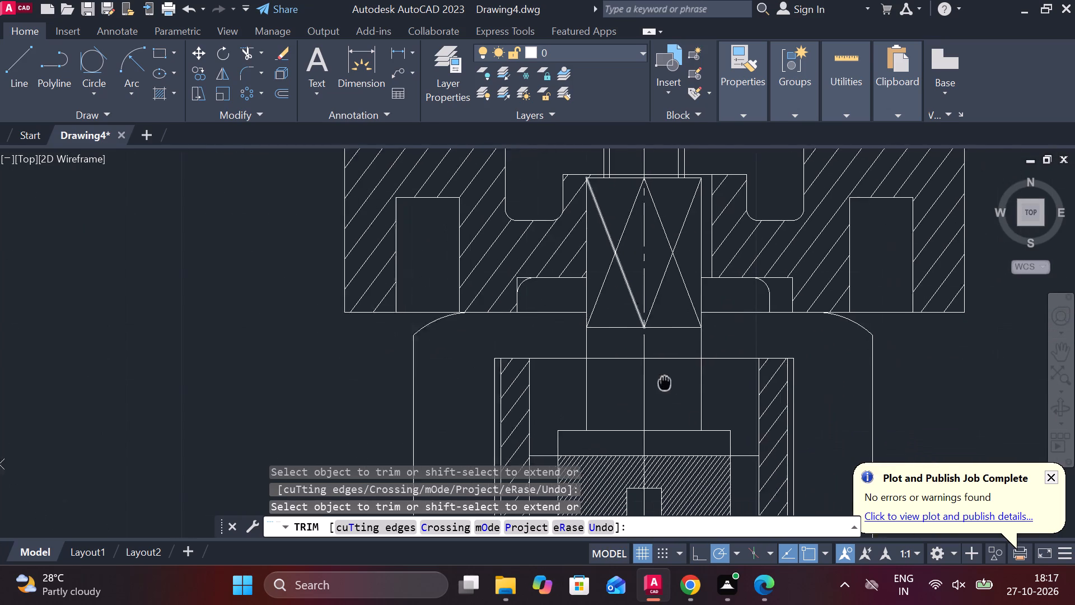
middle_drag(659, 375, 658, 375)
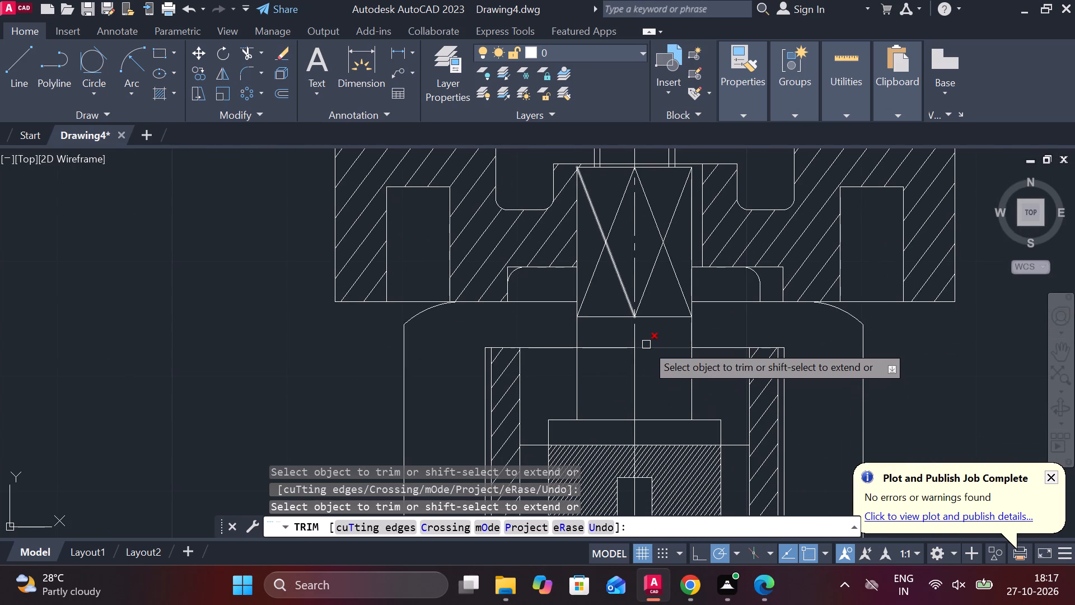
click(646, 345)
click(593, 343)
click(600, 354)
scroll(600, 354, down, 2)
middle_drag(746, 387, 708, 356)
key(Escape)
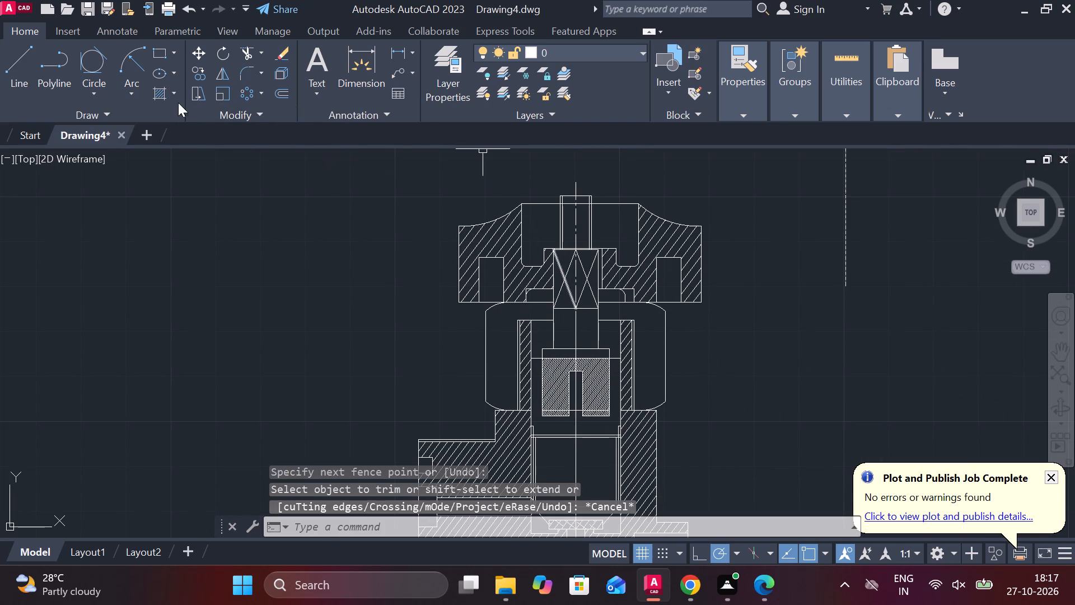
Hatch both halves of the nut section at an angle of 87 and a scale of 0.5.
click(163, 93)
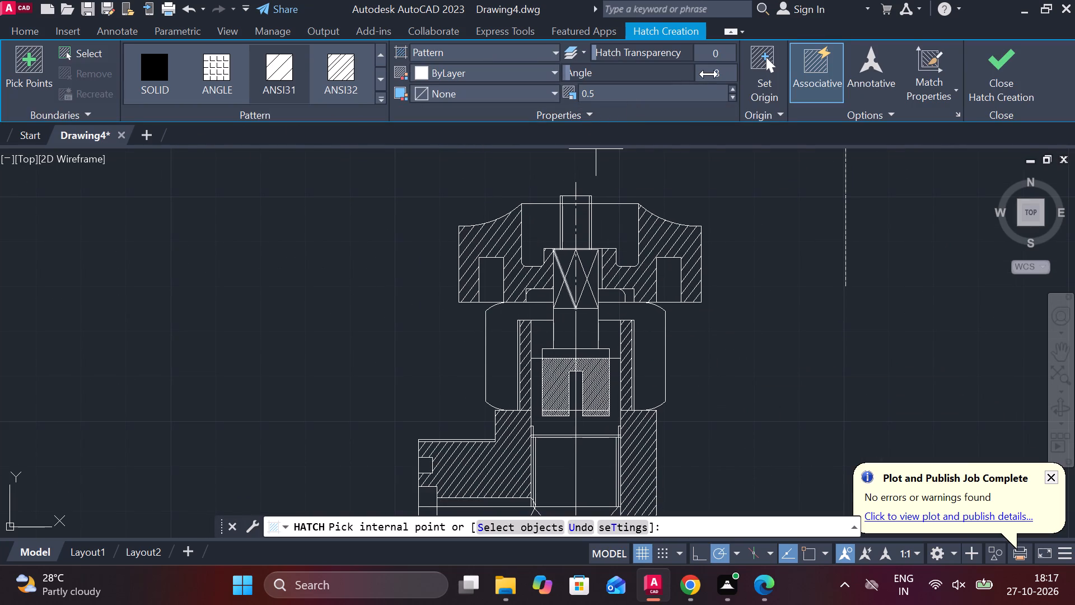
drag(709, 73, 761, 77)
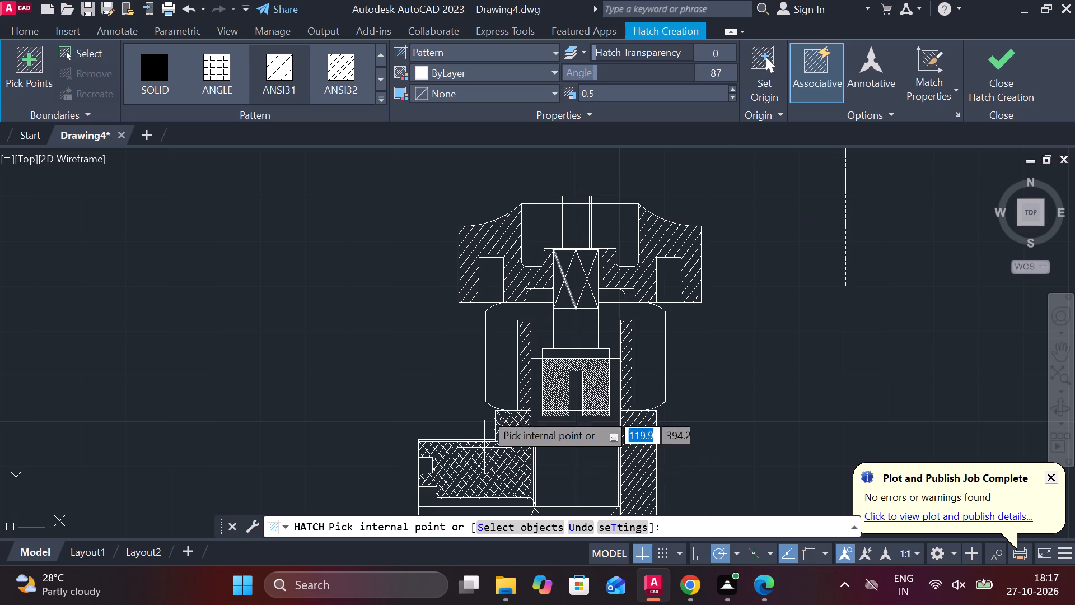
click(498, 366)
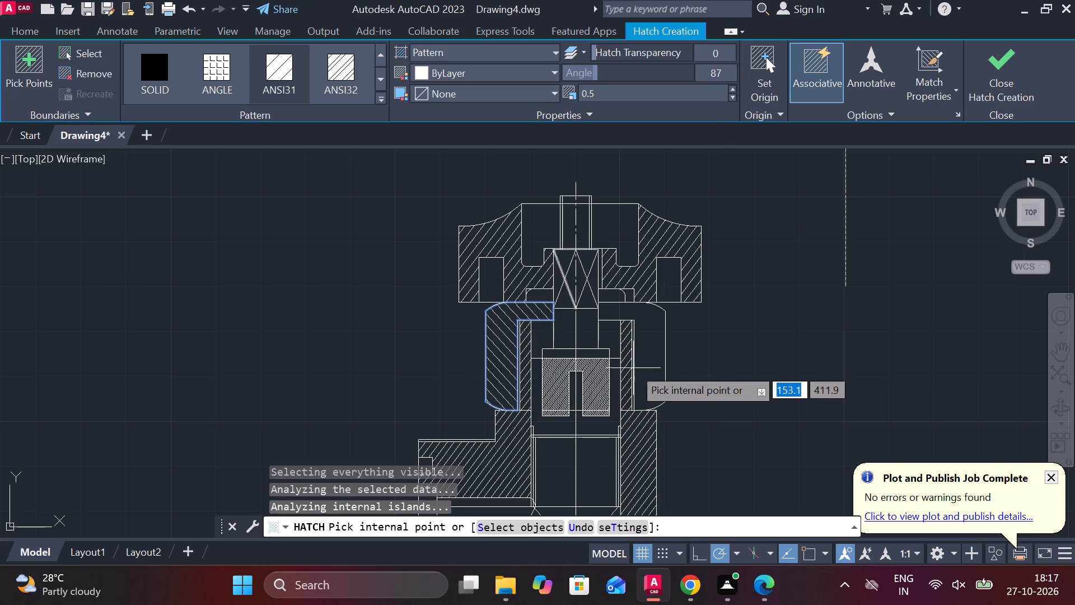
click(645, 351)
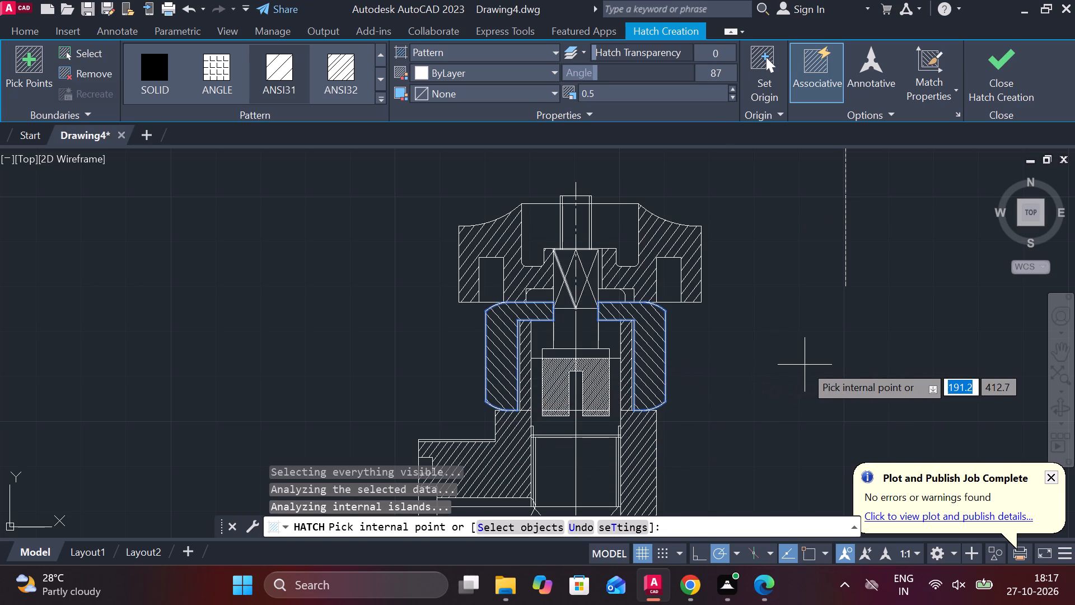
click(1006, 53)
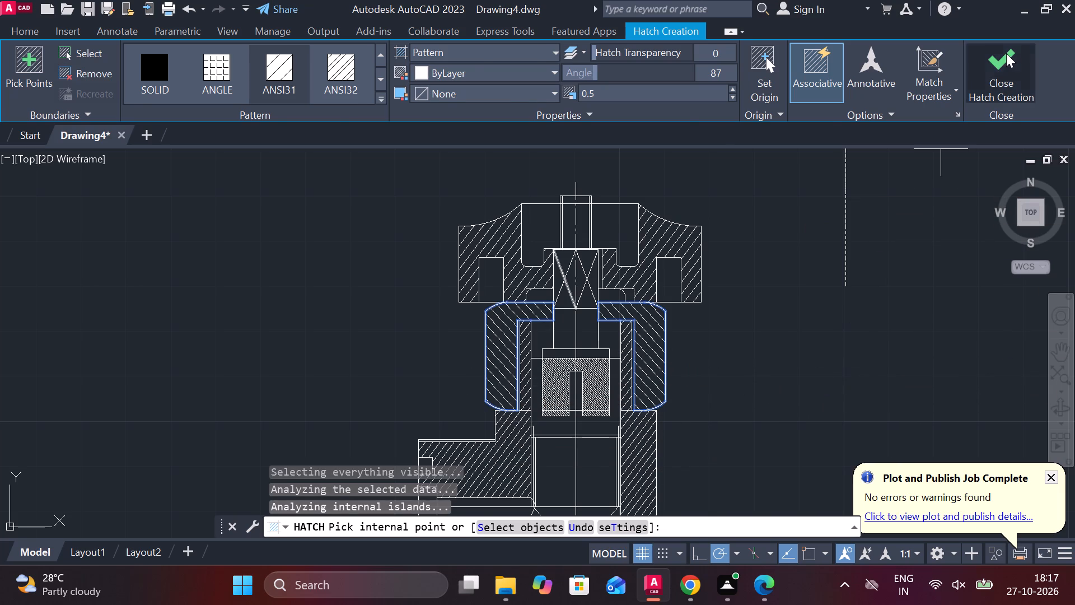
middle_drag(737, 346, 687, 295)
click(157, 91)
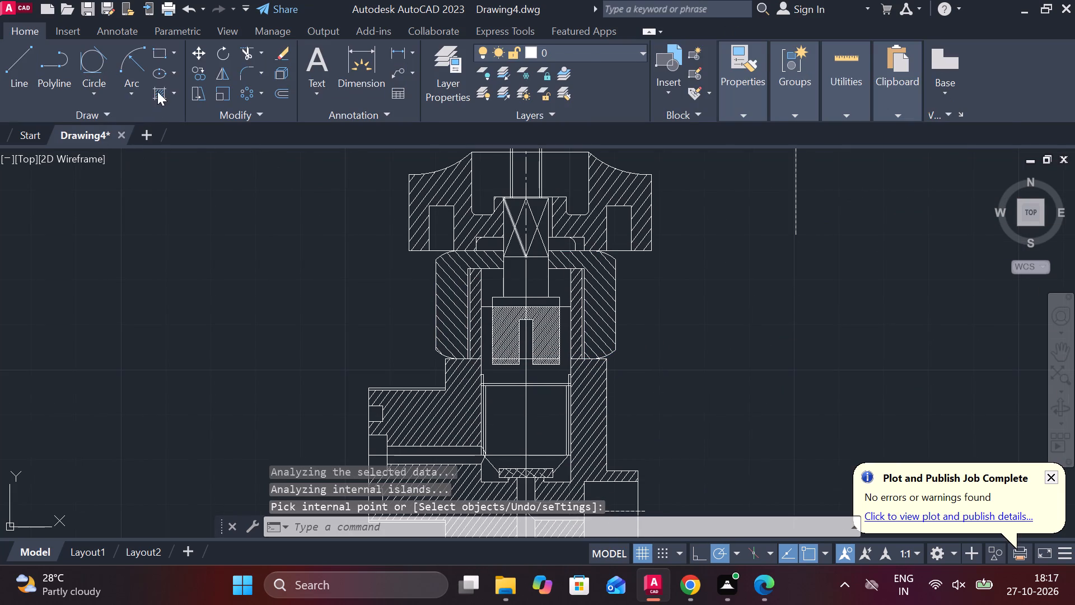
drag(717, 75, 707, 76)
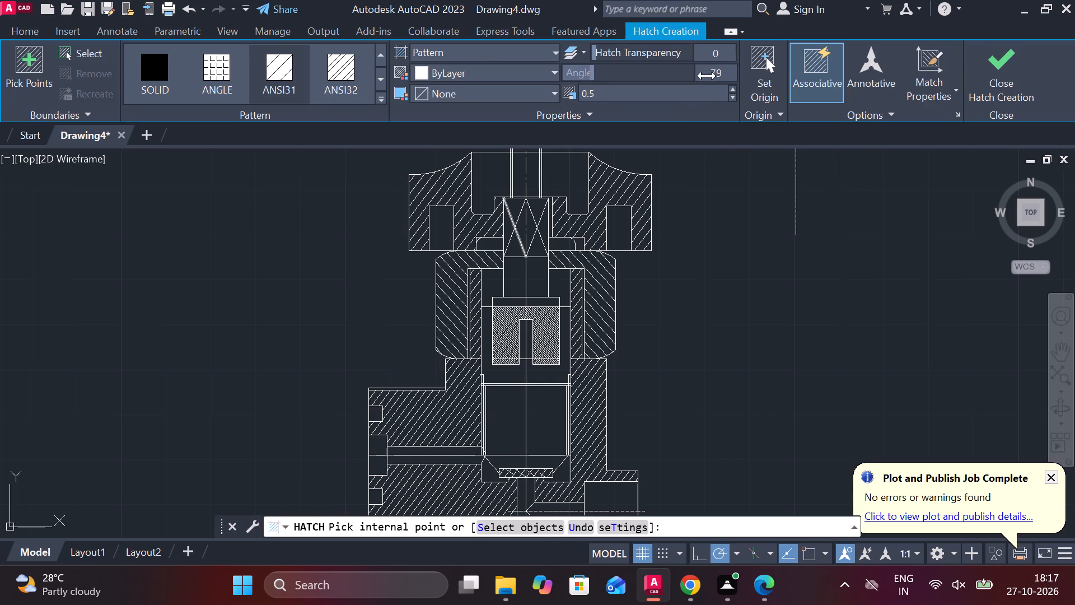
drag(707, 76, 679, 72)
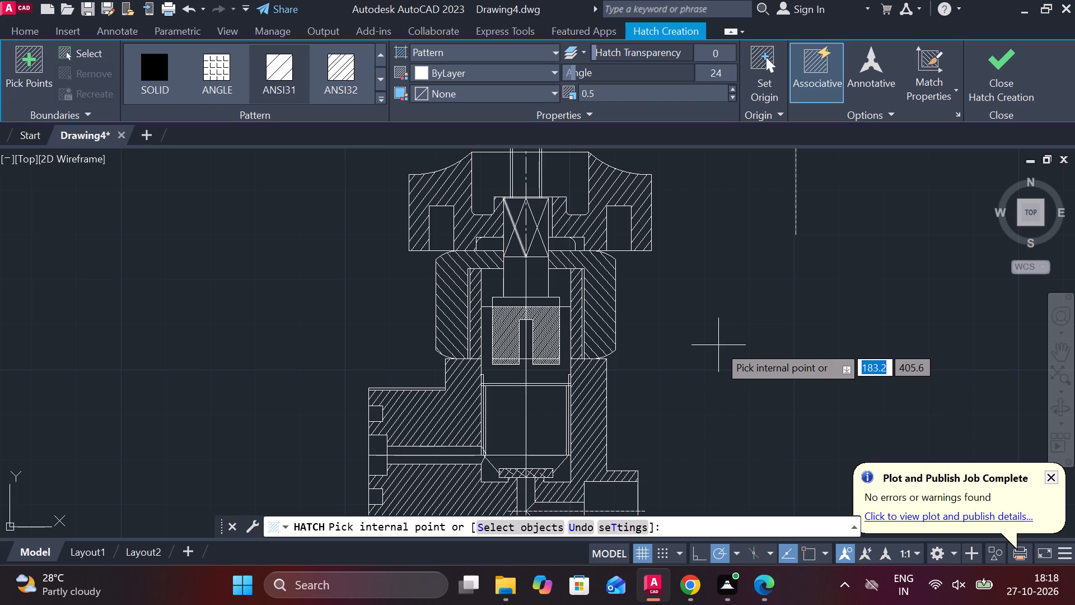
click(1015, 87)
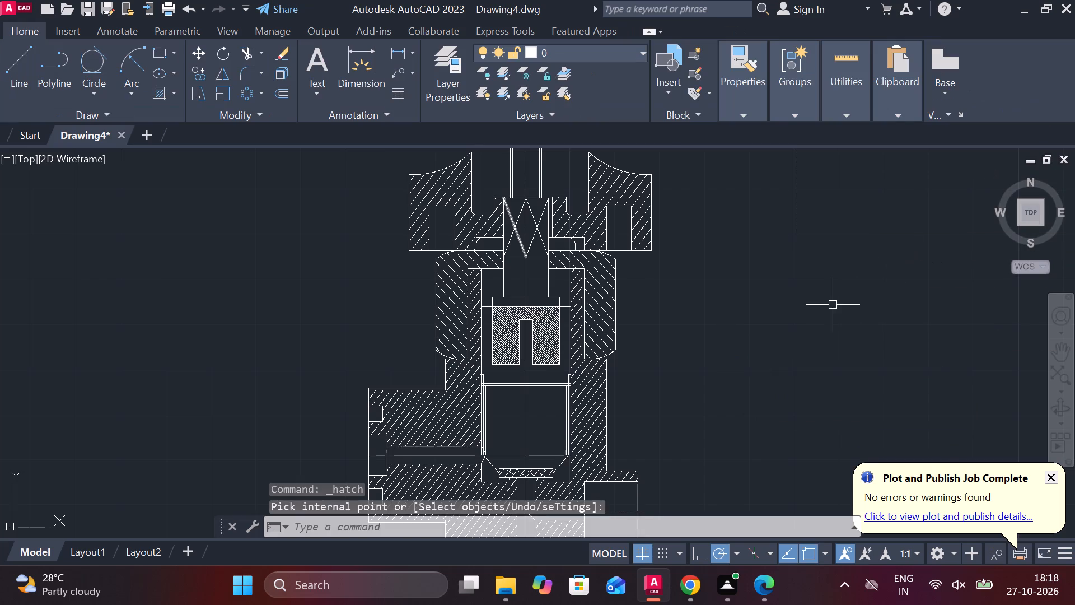
Erase the Ø2 and Ø20 dimensions from the spring view.
scroll(833, 306, down, 2)
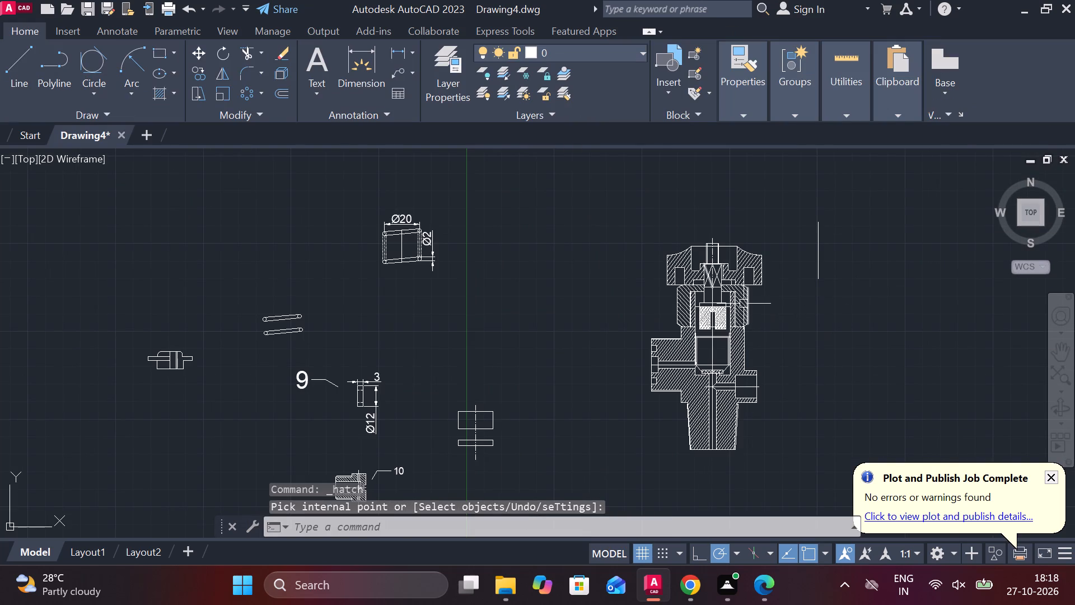
scroll(445, 235, up, 1)
click(423, 243)
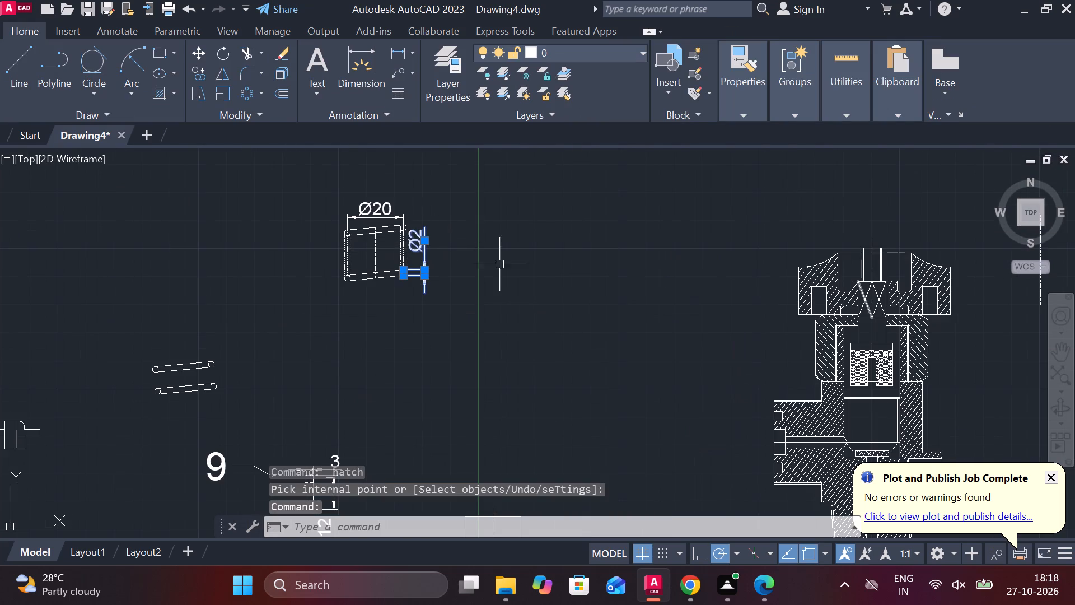
text(E)
key(space)
click(395, 211)
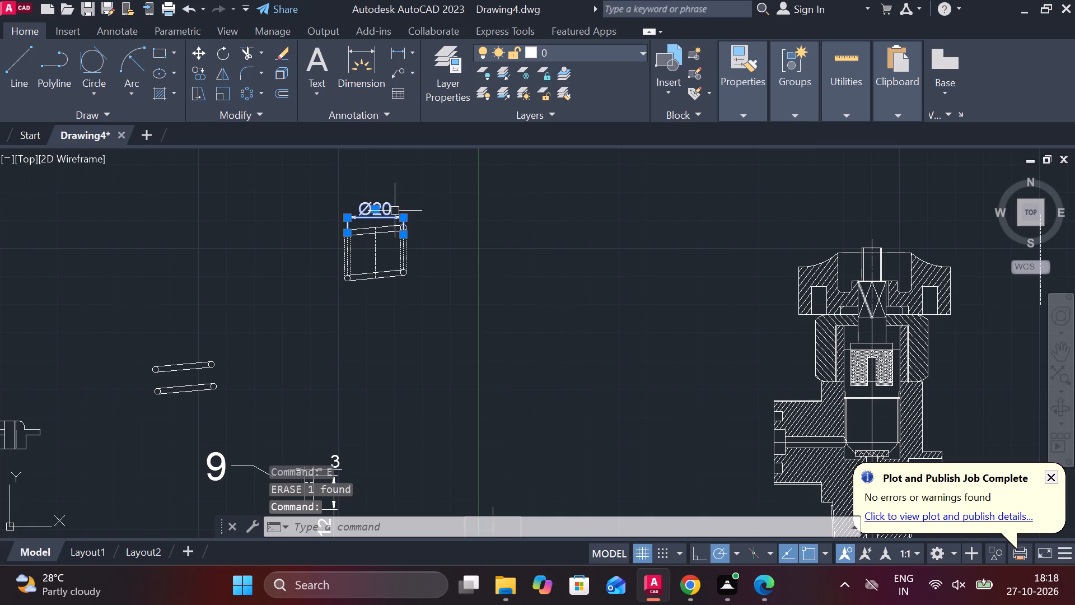
key(e)
key(space)
Move the whole spring view into the open space above and between the loose parts and the valve assembly.
drag(287, 164, 329, 212)
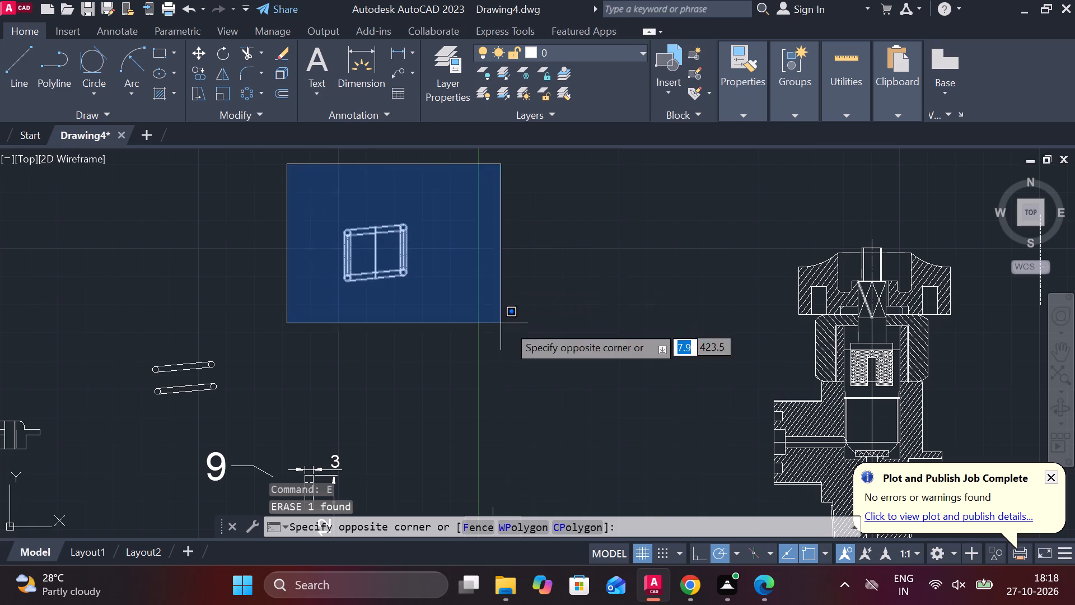
click(516, 325)
key(m)
key(Return)
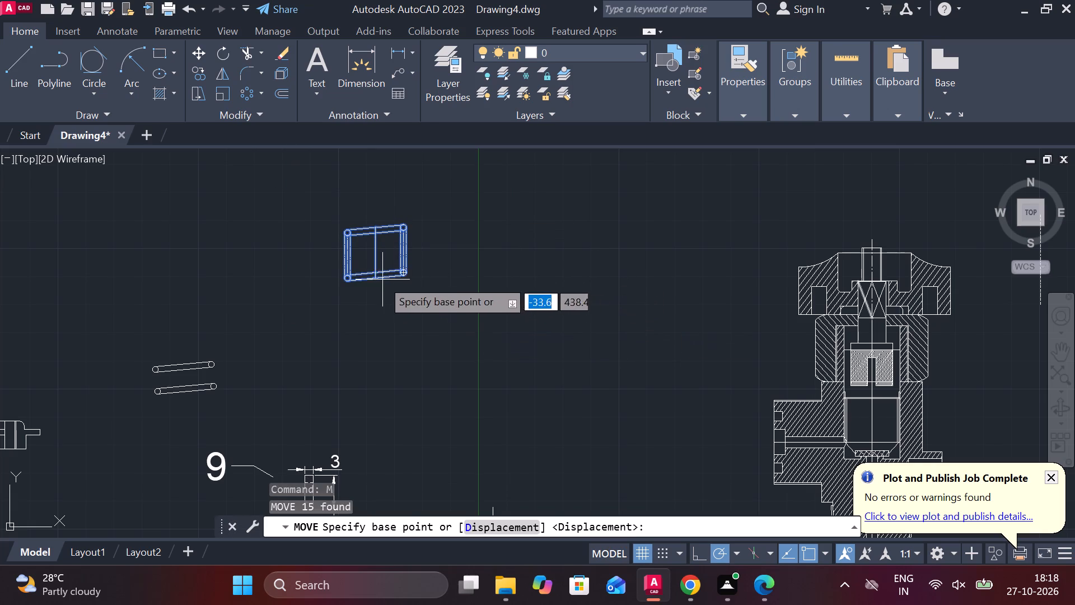
click(380, 278)
scroll(885, 339, up, 2)
middle_drag(869, 337, 663, 420)
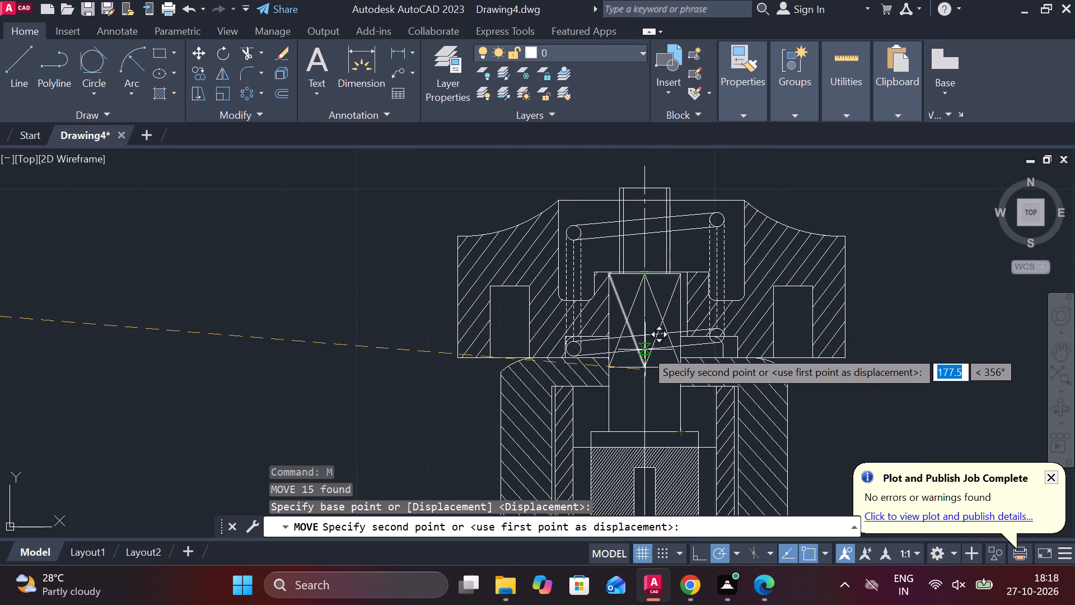
scroll(660, 349, down, 2)
scroll(459, 364, down, 2)
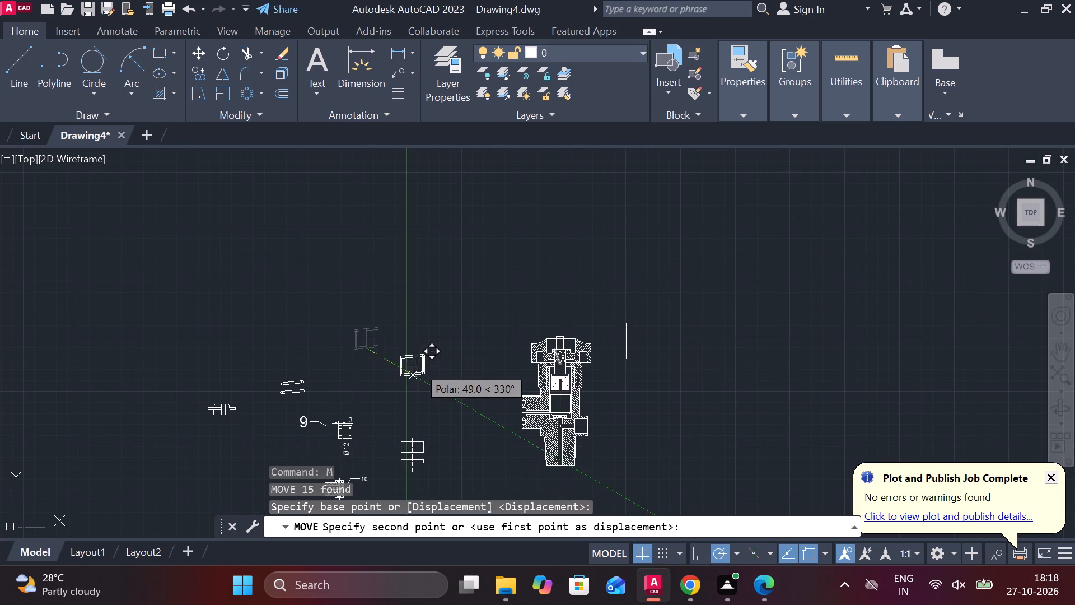
click(468, 248)
key(Escape)
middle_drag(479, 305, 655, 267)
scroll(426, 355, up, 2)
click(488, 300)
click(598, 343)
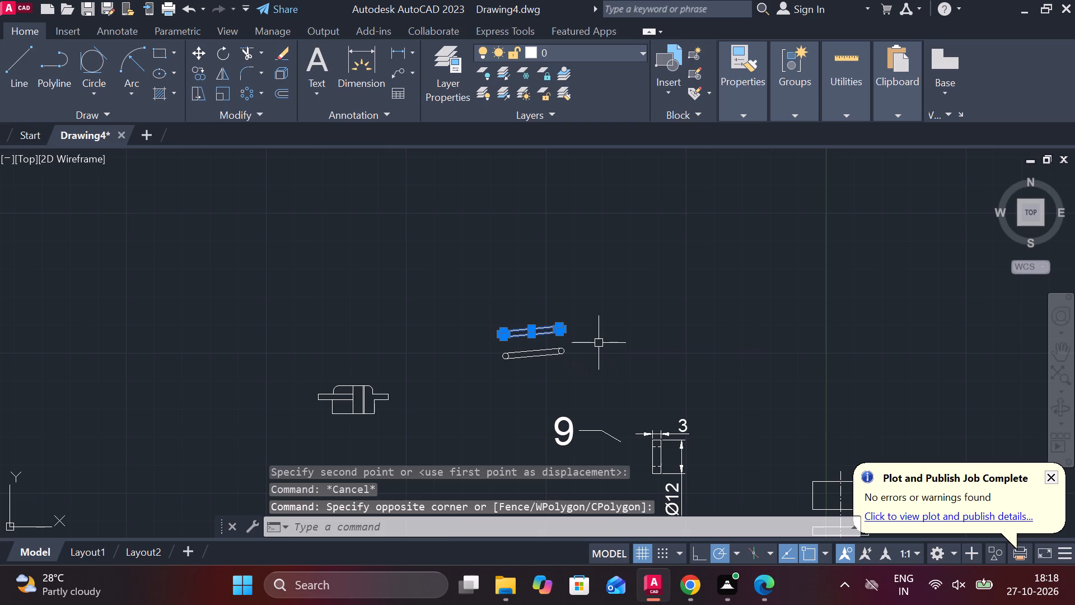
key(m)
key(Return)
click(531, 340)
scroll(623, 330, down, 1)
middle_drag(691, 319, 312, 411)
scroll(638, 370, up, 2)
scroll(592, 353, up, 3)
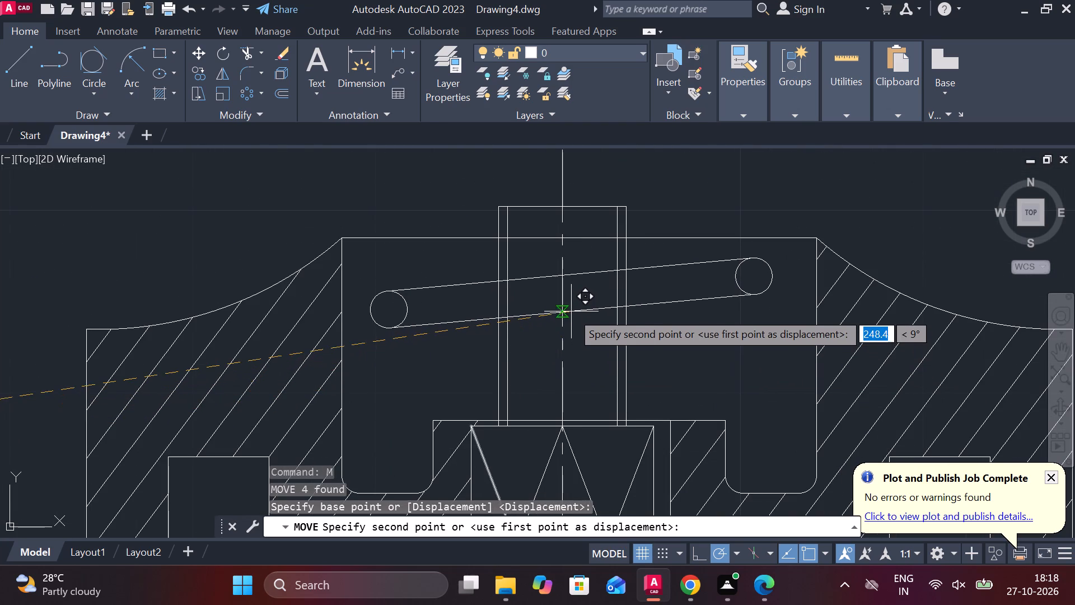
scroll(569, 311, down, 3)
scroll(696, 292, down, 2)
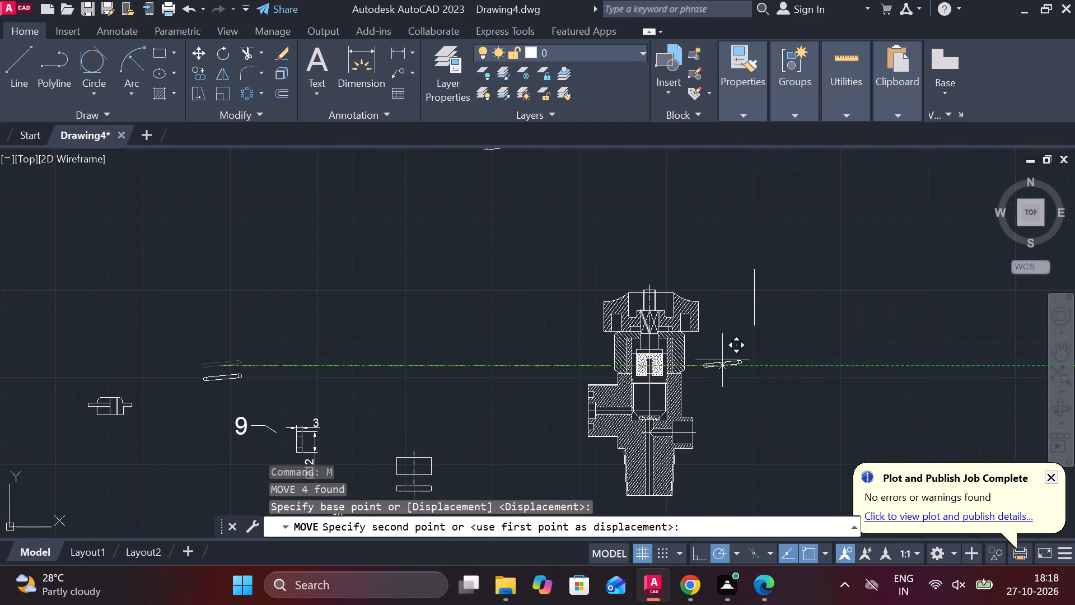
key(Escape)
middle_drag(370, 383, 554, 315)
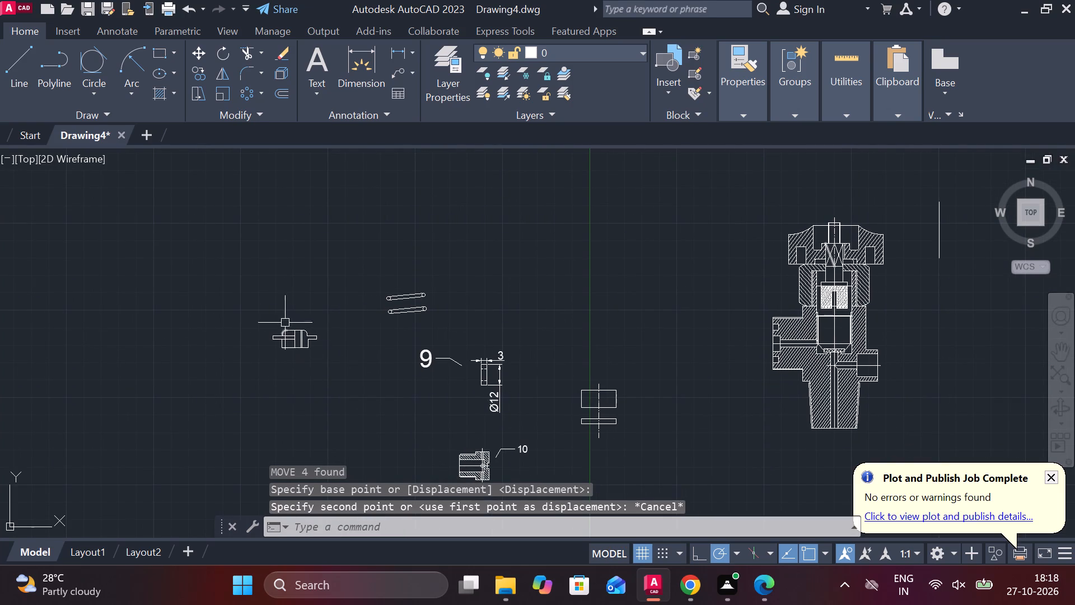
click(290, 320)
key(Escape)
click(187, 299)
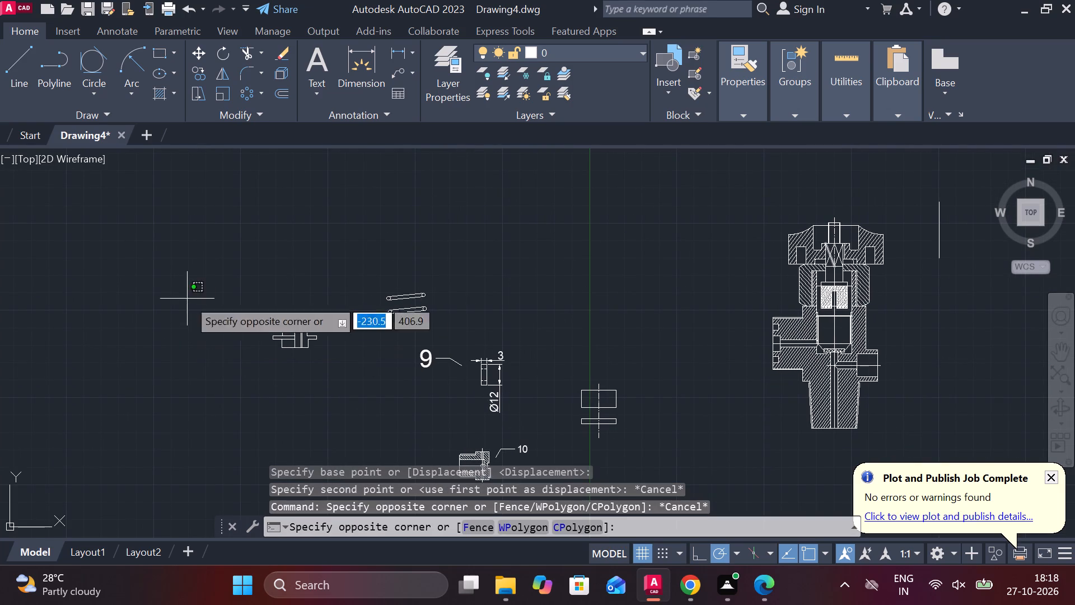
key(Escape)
Move the loose flanged part by its bottom midpoint onto the top line of the cap's hub, around the spindle's stem.
click(270, 310)
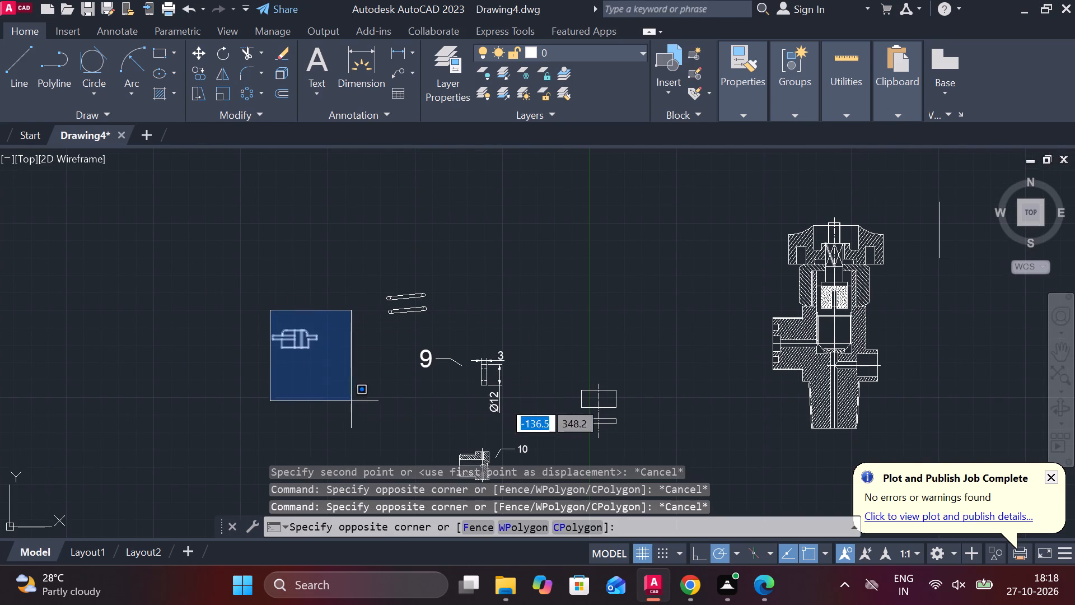
click(351, 401)
key(m)
key(Return)
scroll(172, 304, up, 2)
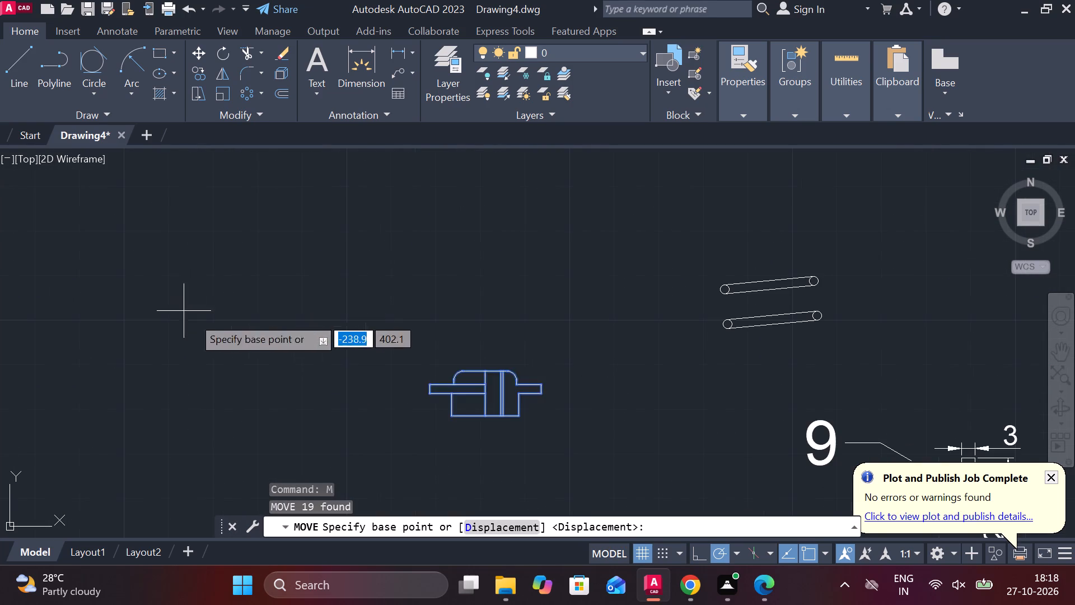
click(484, 414)
scroll(484, 409, down, 1)
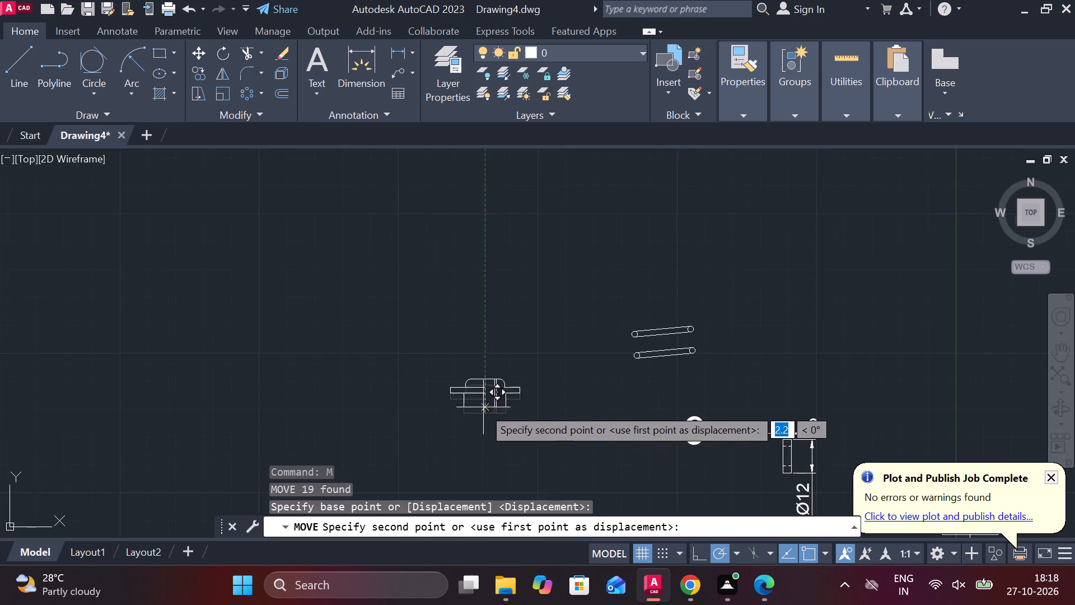
middle_drag(481, 403, 269, 440)
scroll(349, 411, down, 1)
middle_drag(460, 392, 231, 423)
scroll(663, 364, up, 1)
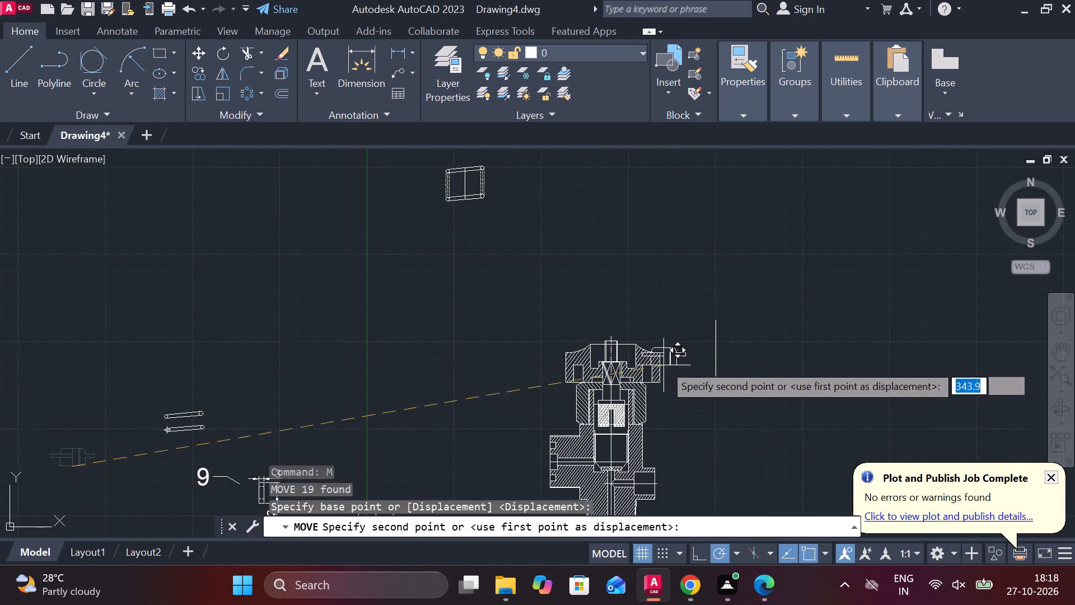
scroll(535, 359, up, 3)
middle_drag(611, 375, 296, 397)
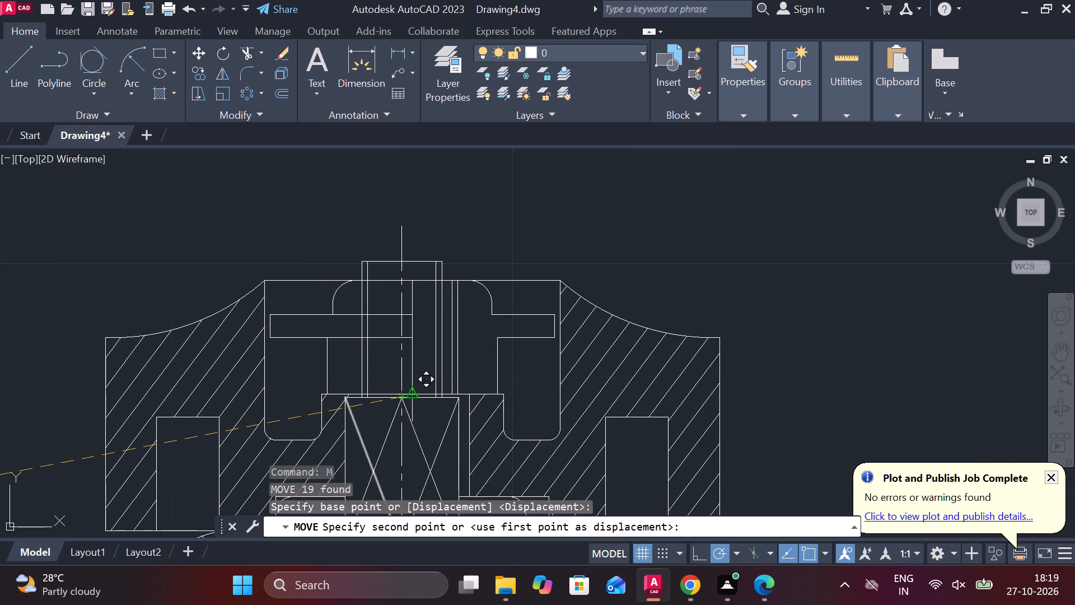
click(415, 393)
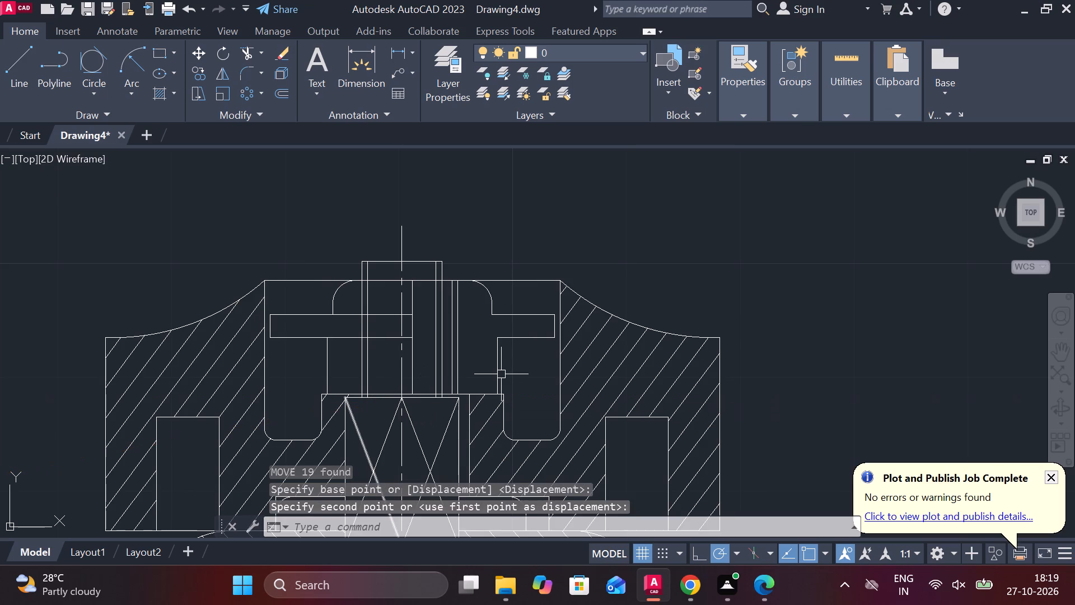
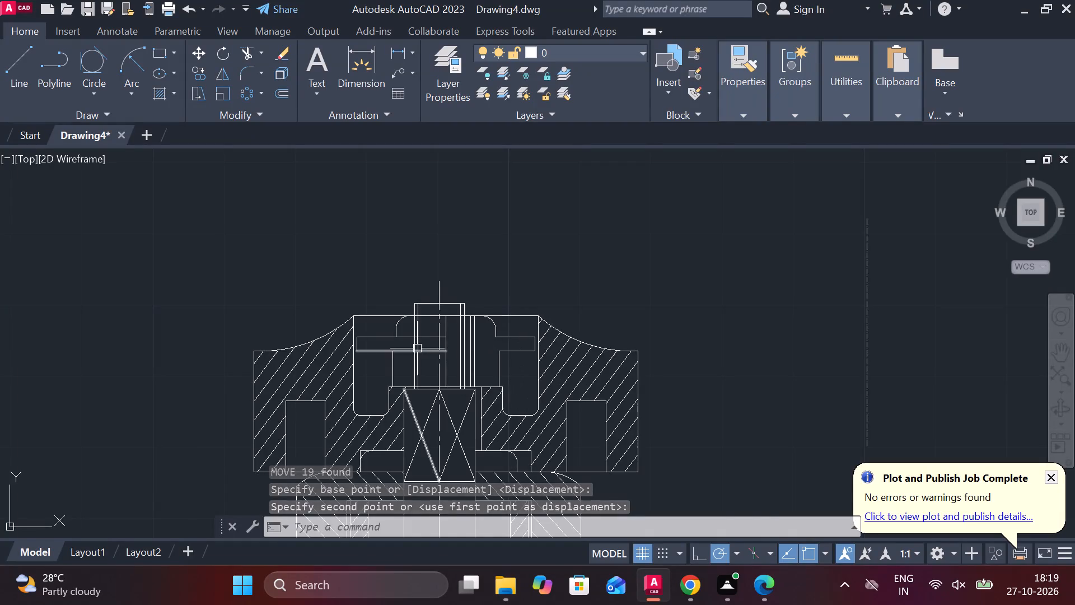
Trim away the two extra vertical lines inside the flanged part, just beside the spindle's stem.
scroll(417, 348, up, 2)
text(TR)
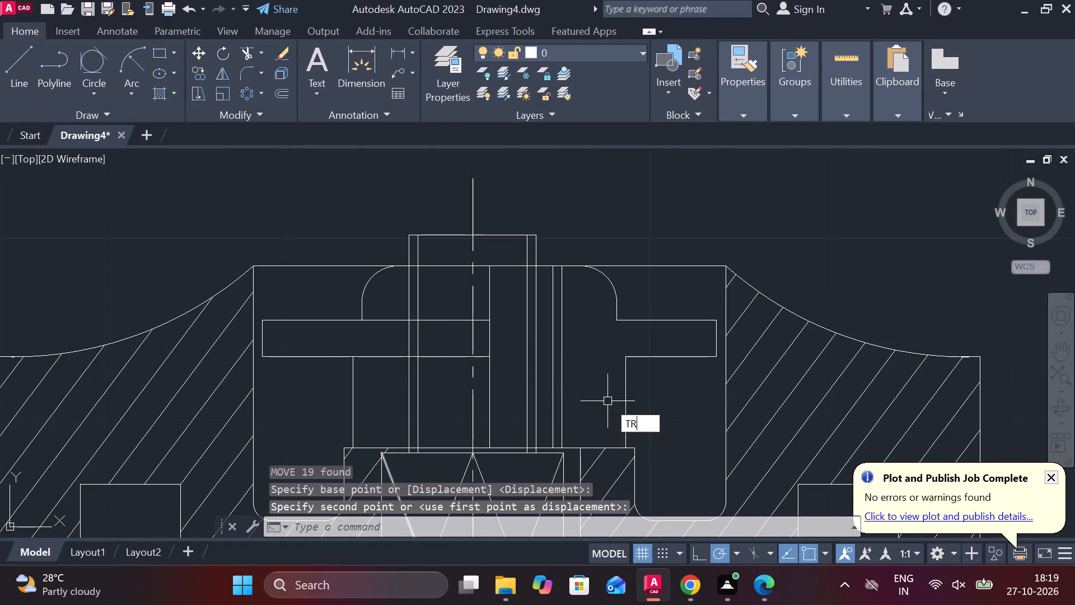
key(space)
drag(569, 341, 564, 334)
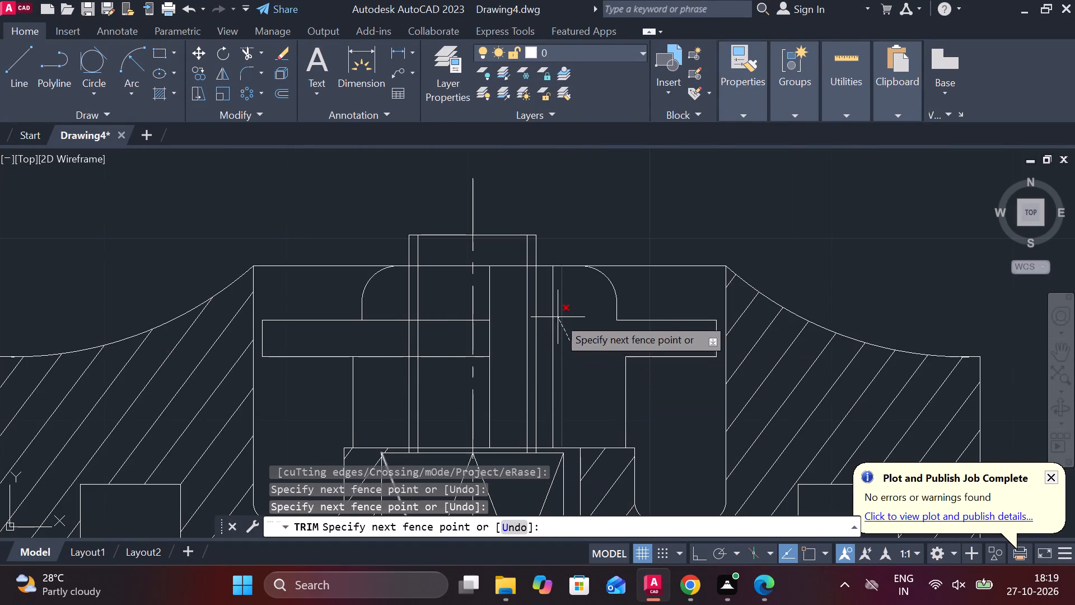
click(557, 307)
click(554, 295)
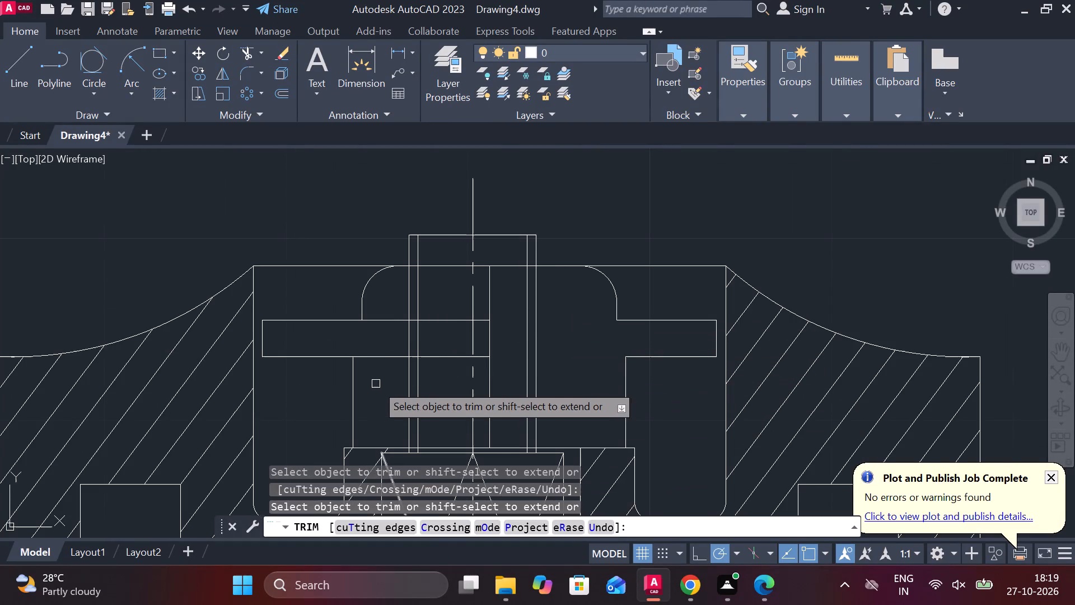
scroll(356, 380, down, 2)
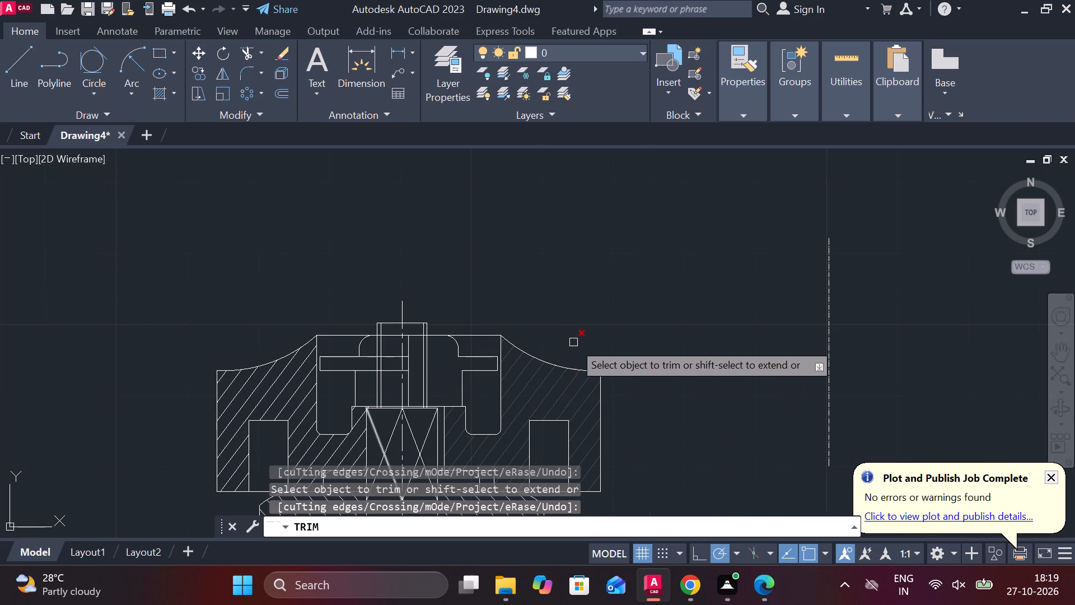
key(Escape)
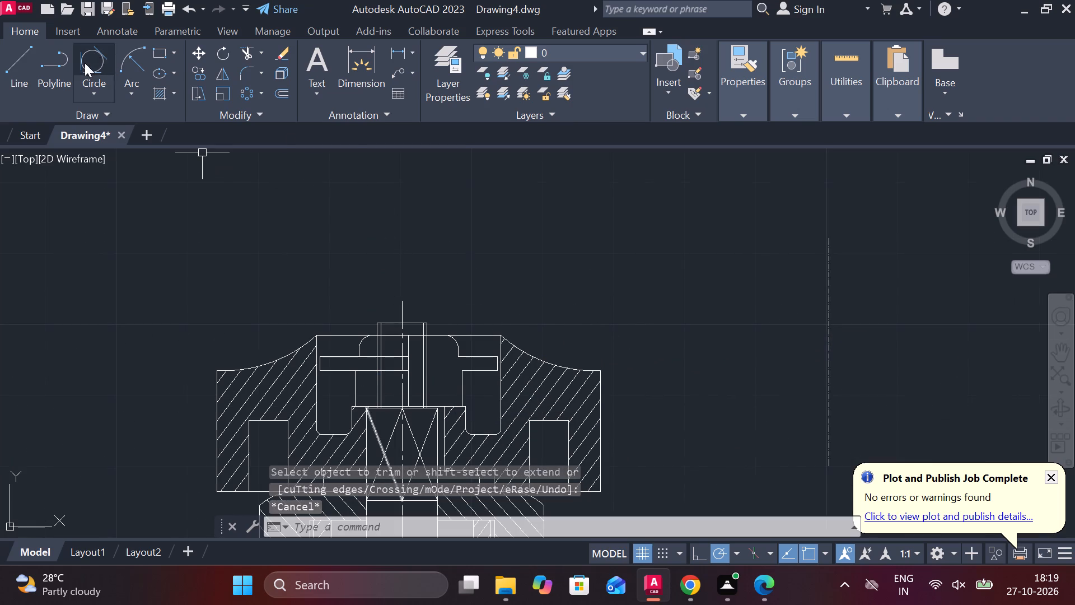
Hatch the flanged part's sections on both sides of the spindle's stem at an angle of 24 and a scale of 0.5.
click(163, 90)
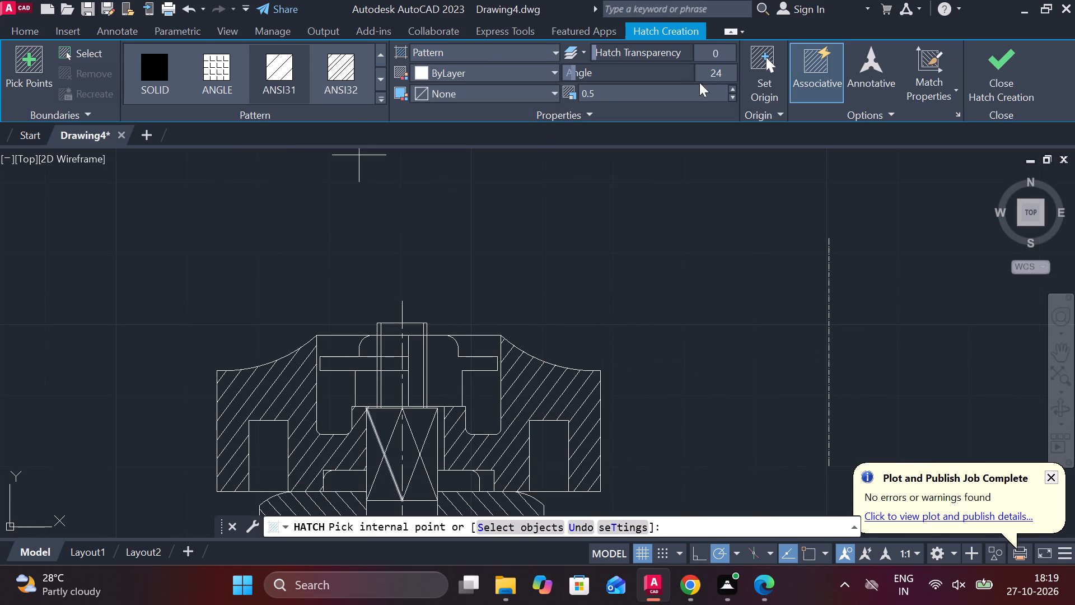
click(440, 376)
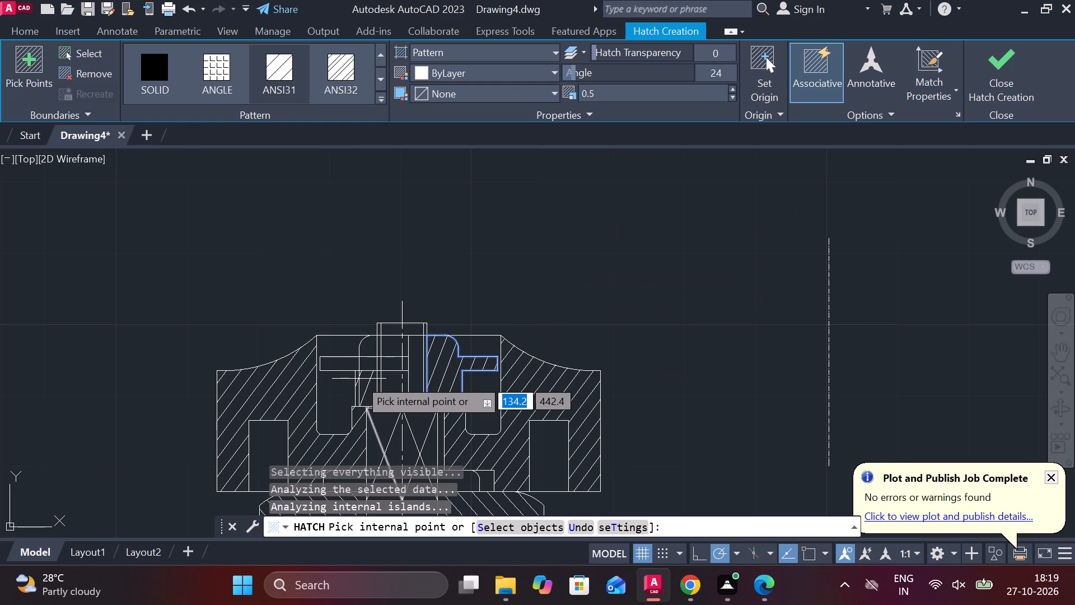
click(359, 379)
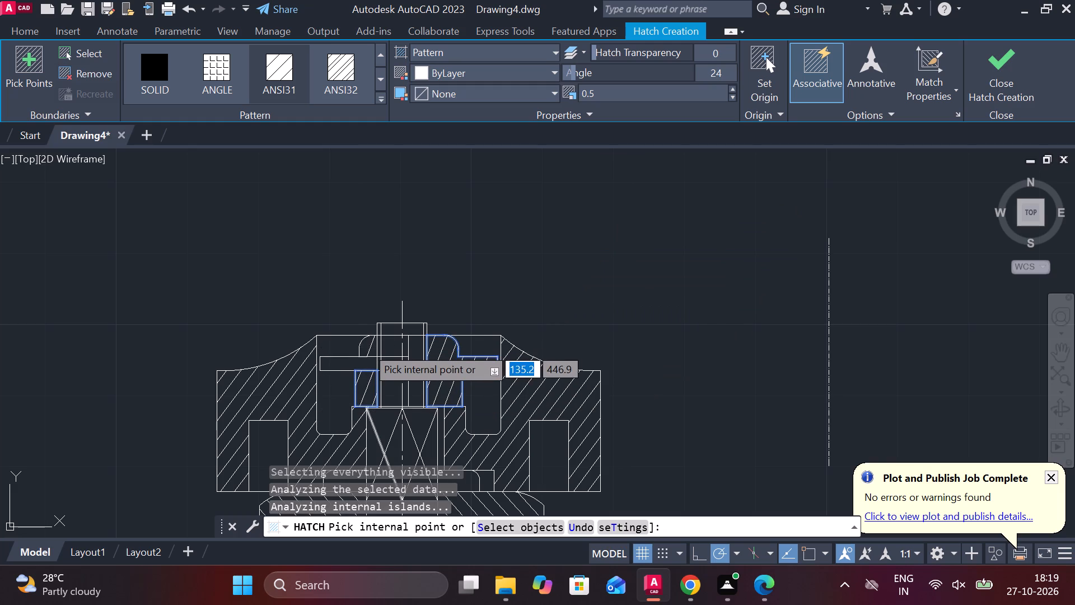
click(366, 347)
click(996, 78)
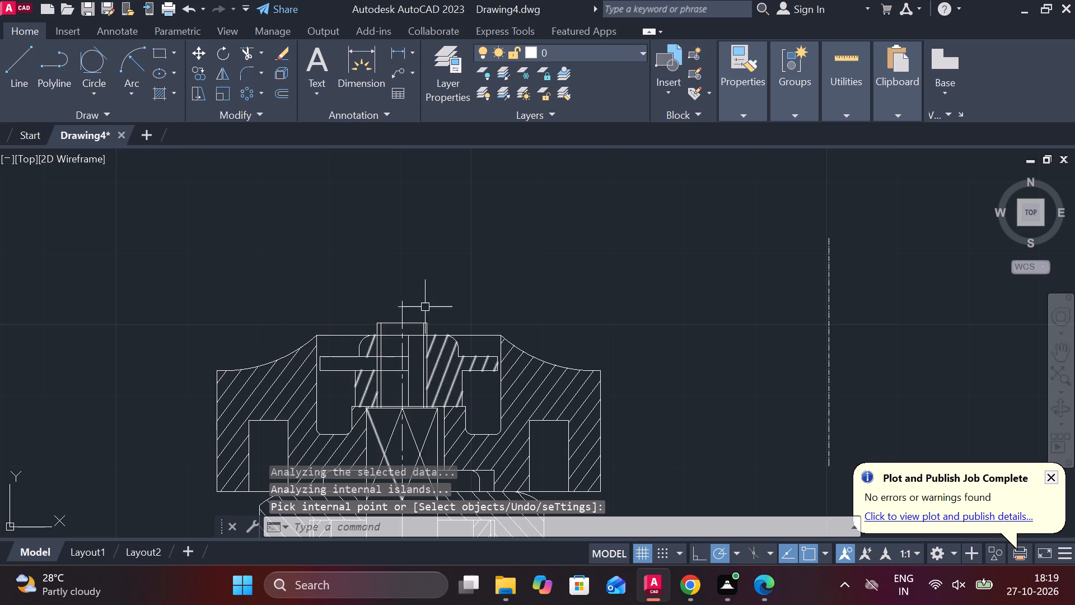
Trim the flange's two horizontal lines where they cross the spindle's stem.
text(TR)
key(space)
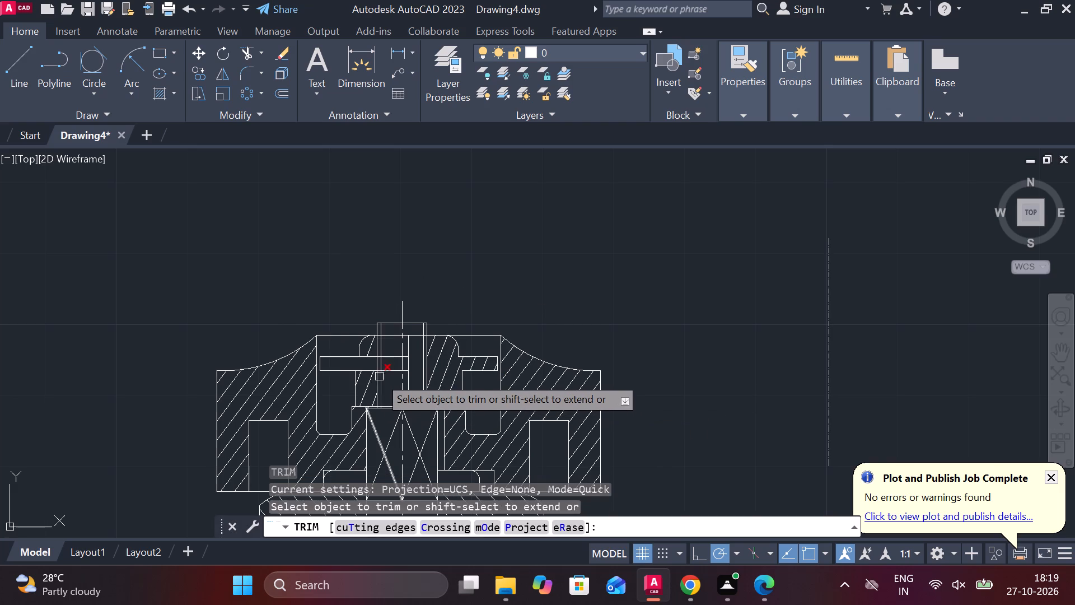
click(388, 375)
click(393, 353)
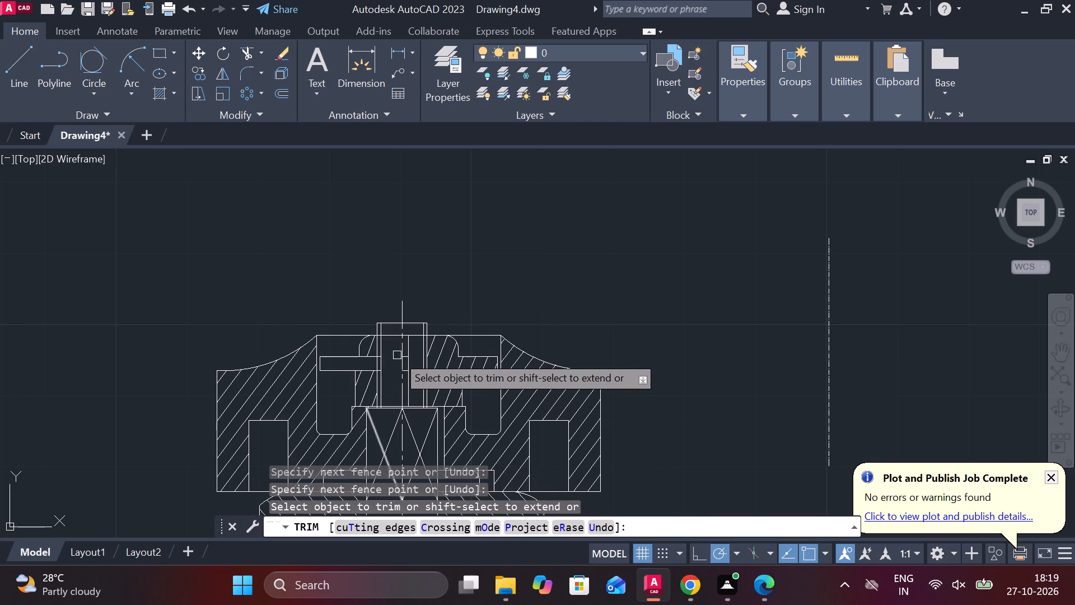
scroll(396, 355, up, 2)
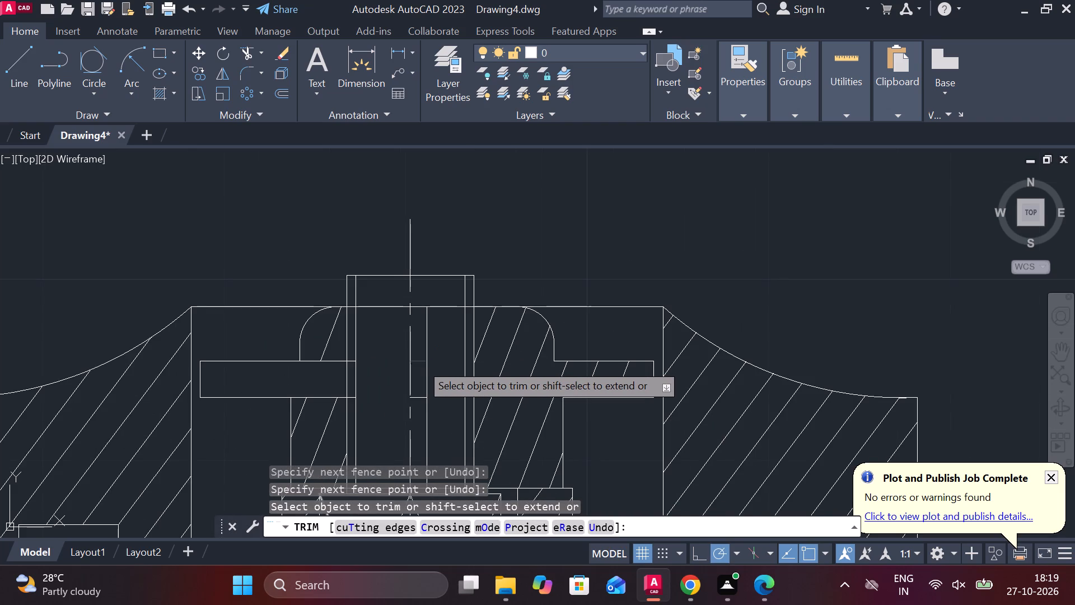
click(420, 363)
click(415, 400)
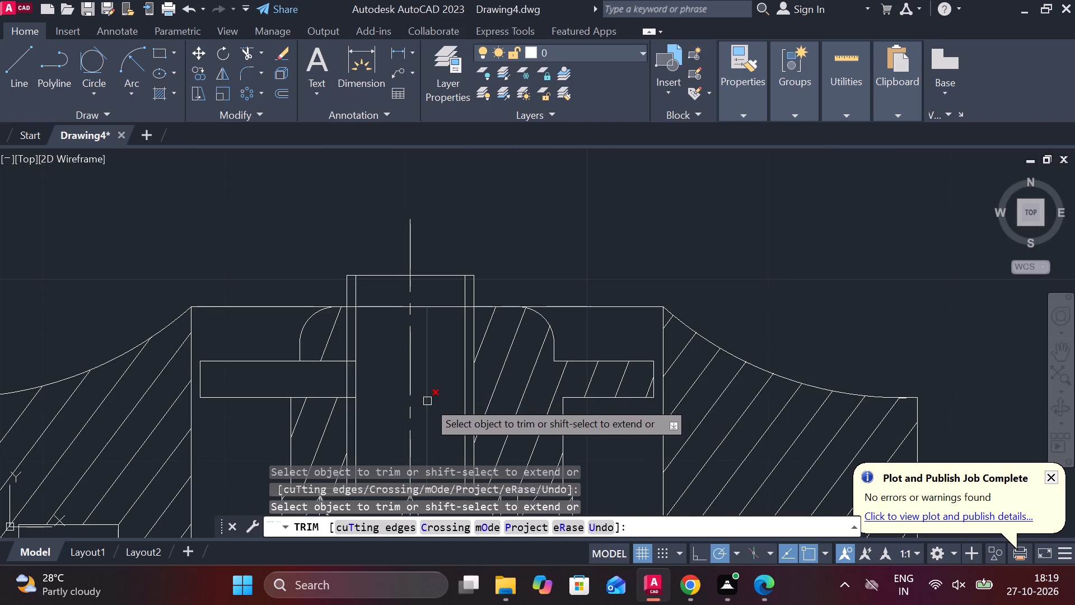
Trim off the part of the spindle's stem that projects above the cap's top line, including its leftover segments.
scroll(437, 398, down, 1)
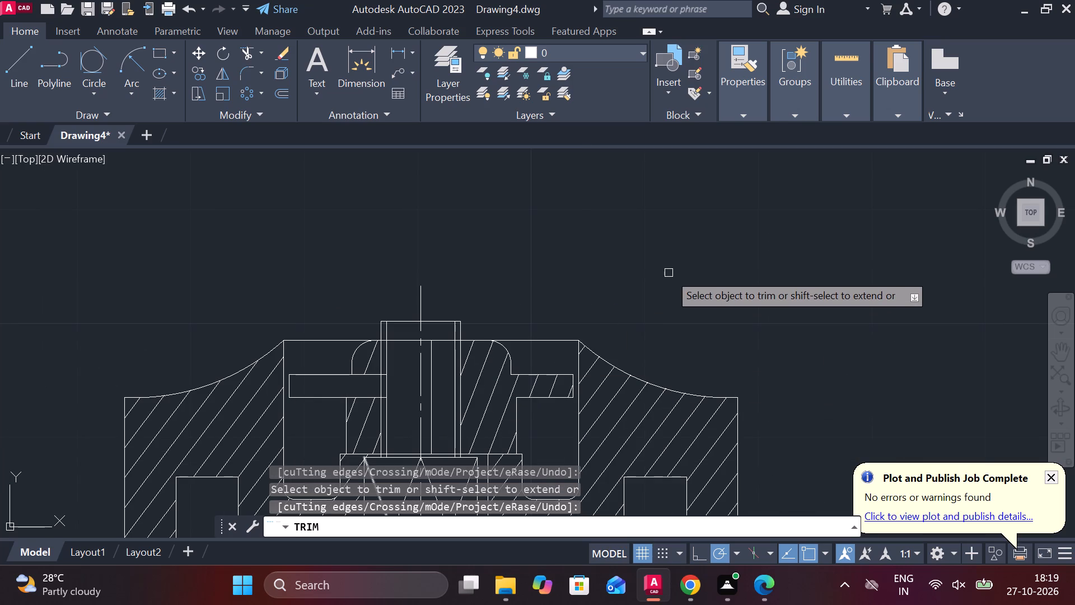
scroll(672, 274, down, 1)
middle_drag(681, 286, 667, 241)
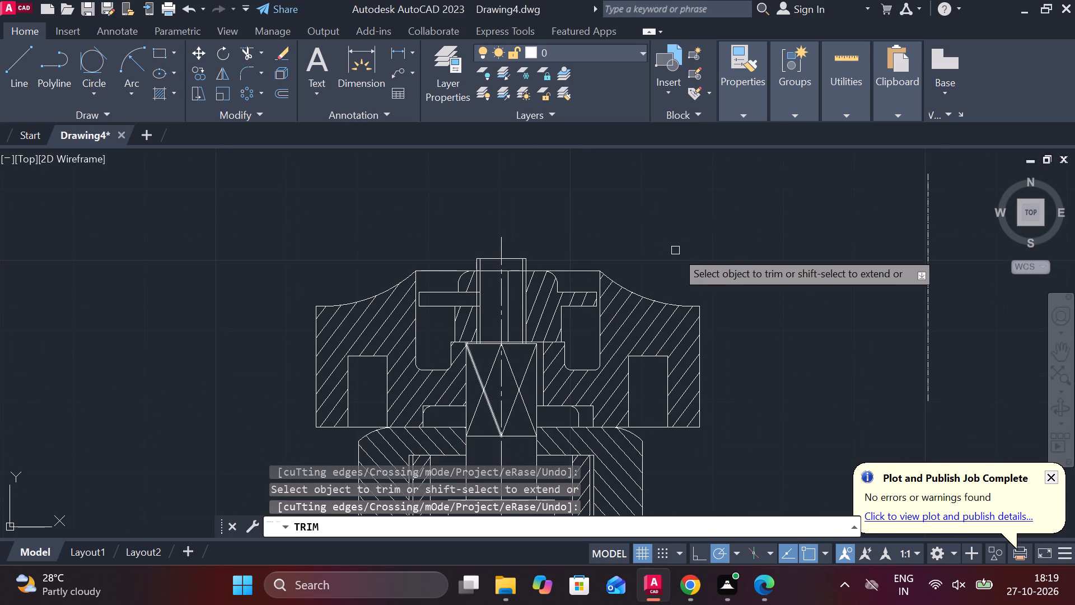
click(521, 257)
click(487, 259)
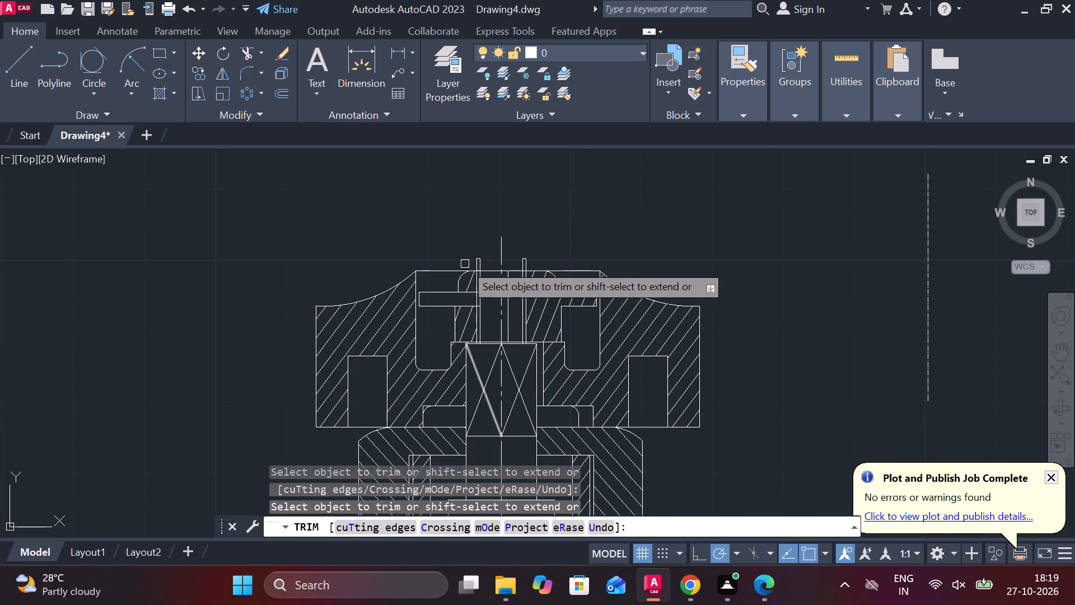
click(475, 264)
click(478, 264)
click(526, 264)
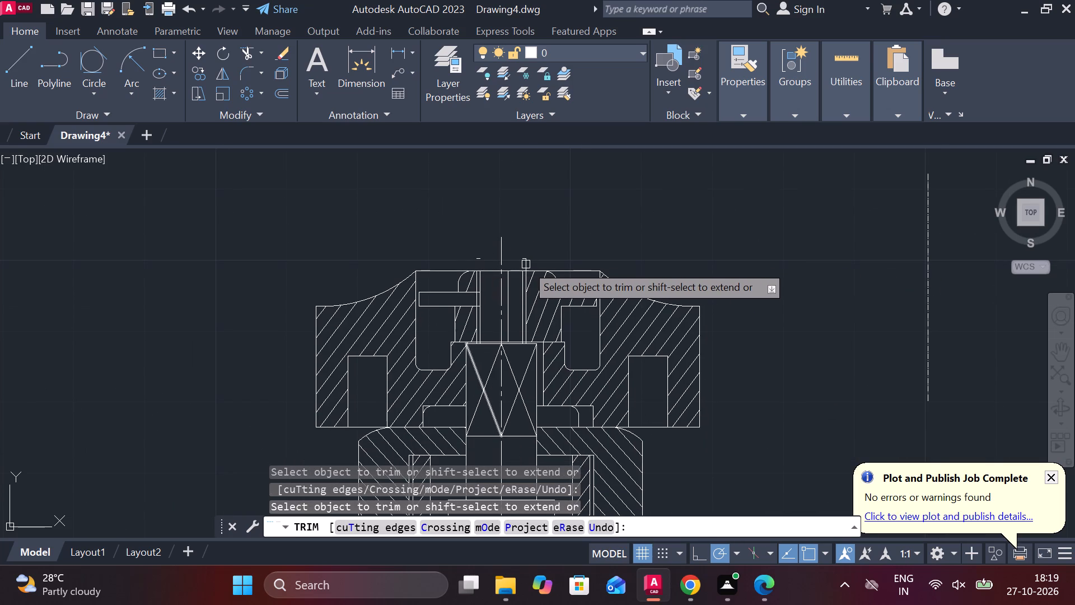
click(526, 263)
click(521, 262)
click(528, 262)
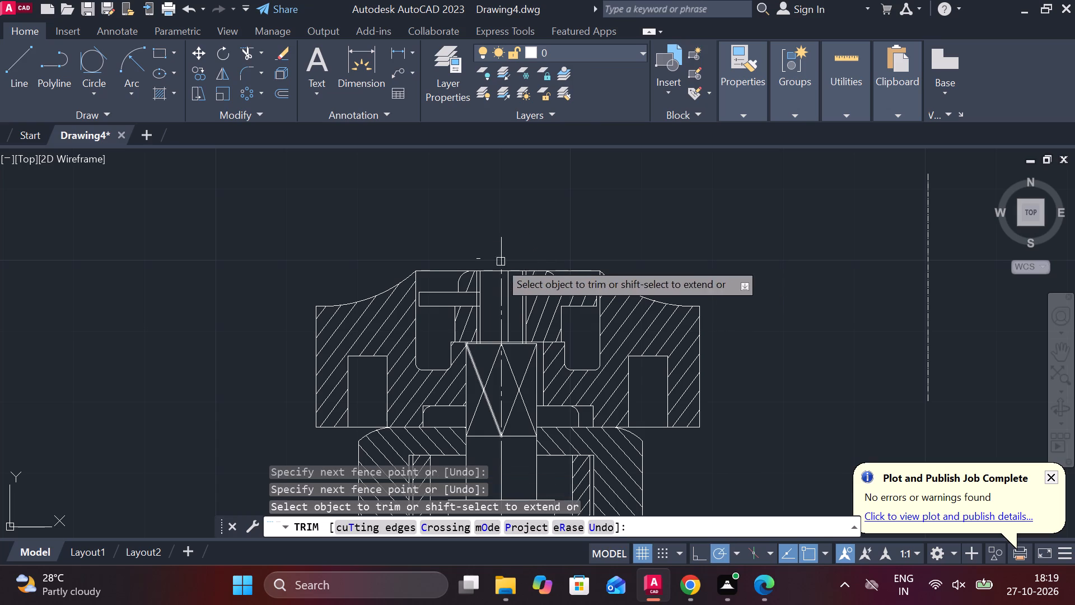
click(473, 259)
scroll(649, 266, down, 2)
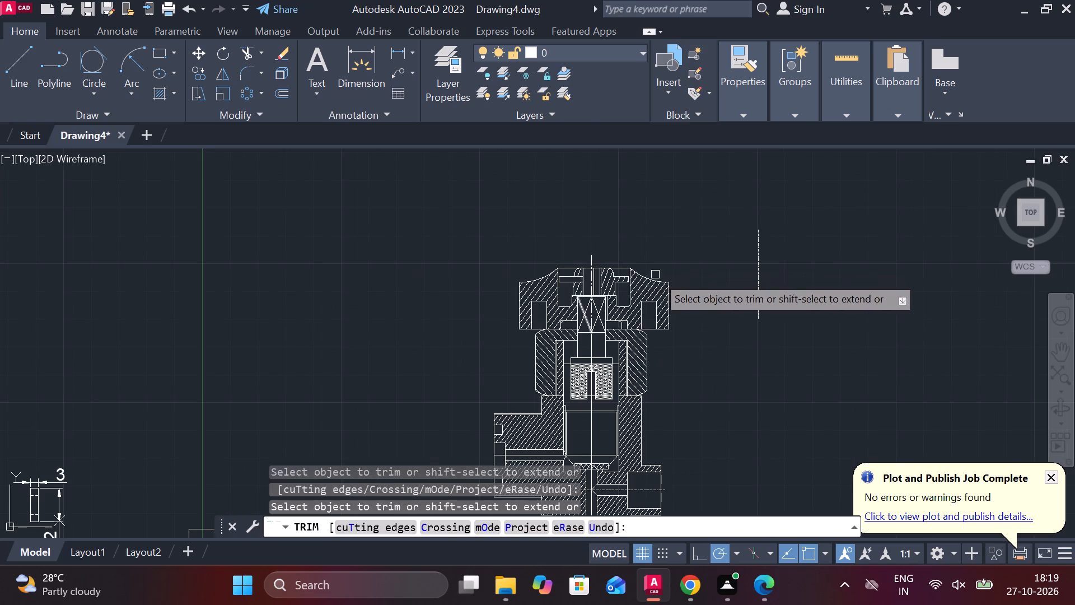
middle_drag(688, 323, 664, 298)
key(Escape)
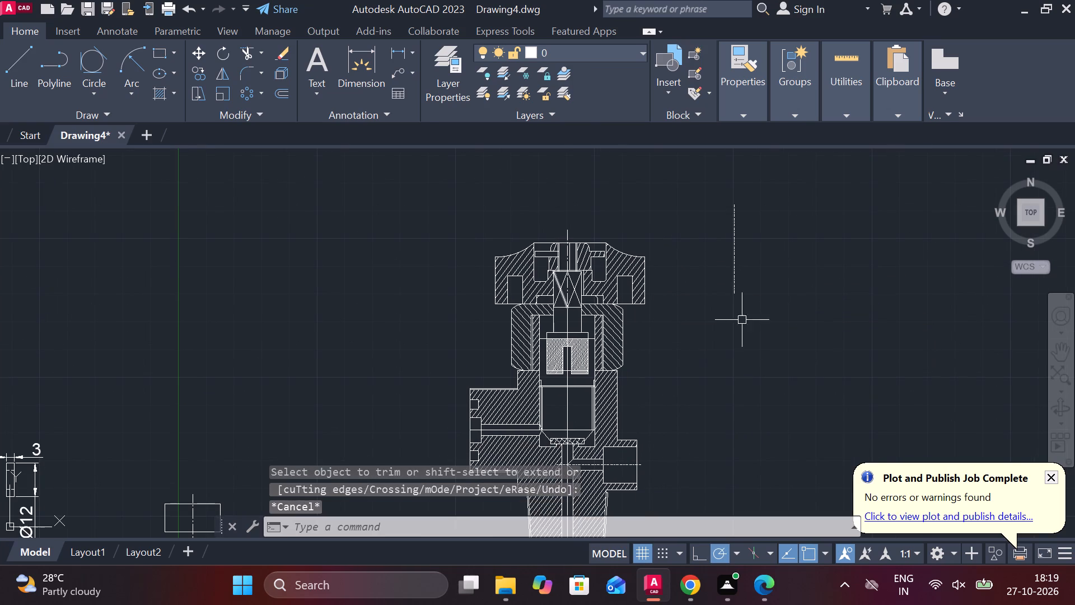
Erase the stray vertical dashed line beside the valve assembly.
drag(750, 320, 750, 309)
click(721, 162)
text(E)
key(space)
Erase the number 10 callout and its leader from the loose hatched fitting.
middle_drag(699, 366, 690, 366)
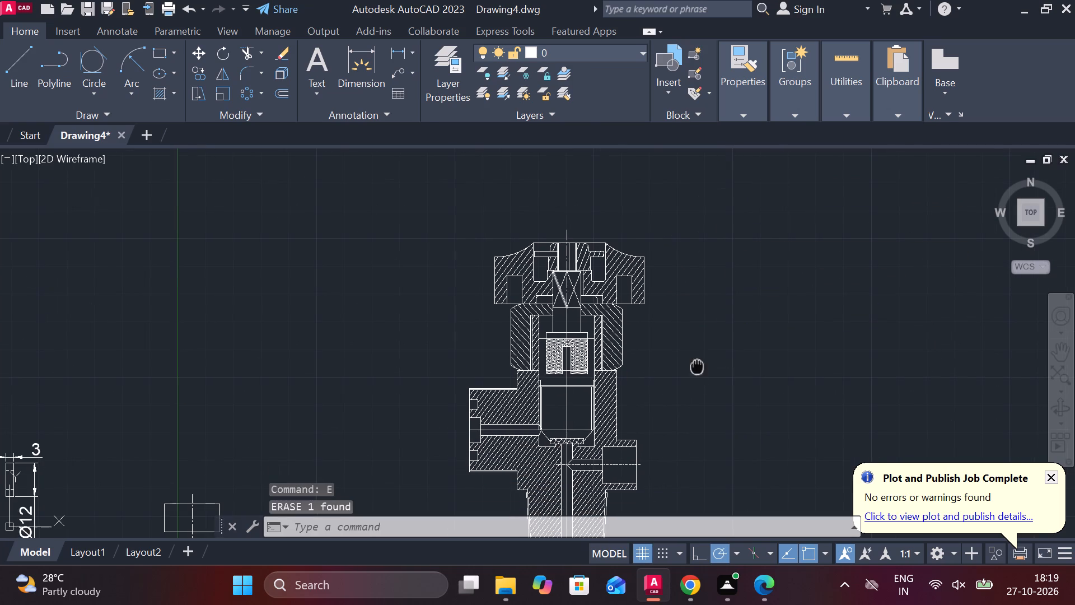
middle_drag(690, 366, 673, 310)
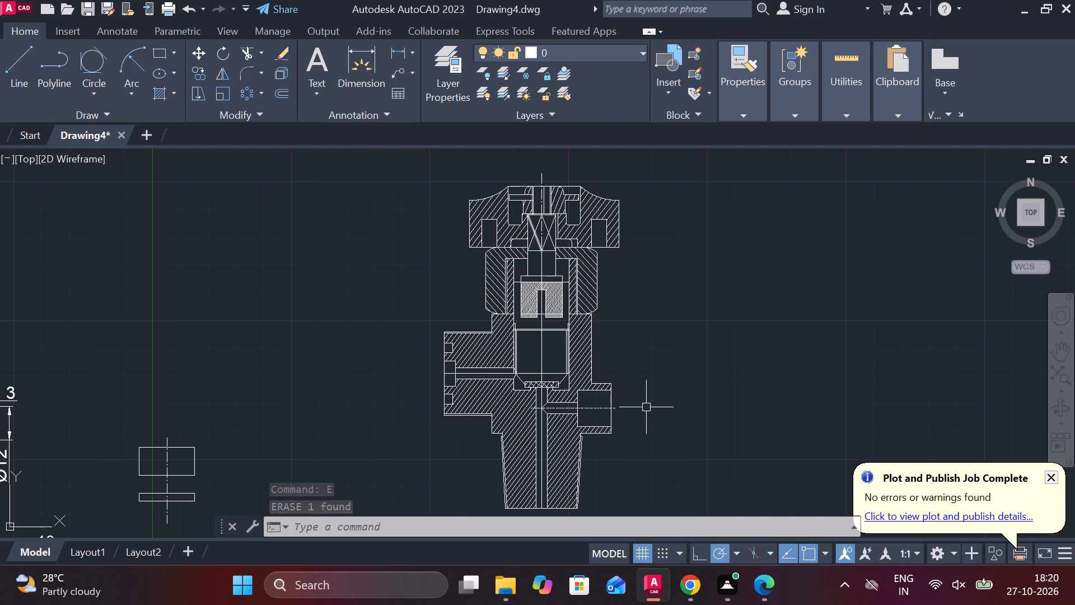
scroll(498, 421, down, 1)
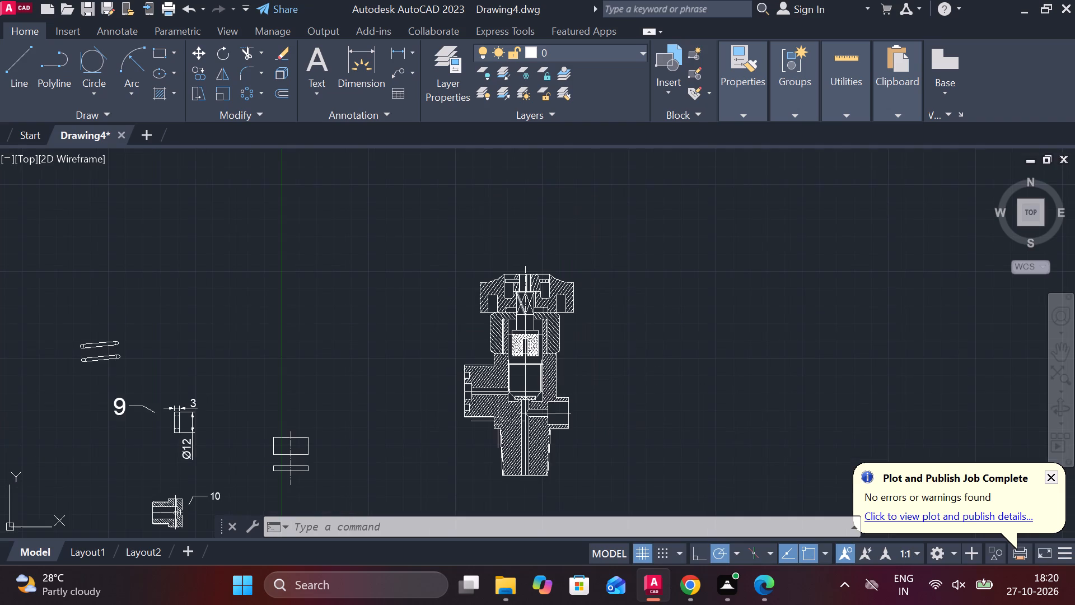
middle_drag(304, 406, 547, 365)
scroll(404, 443, up, 1)
middle_drag(419, 427, 419, 375)
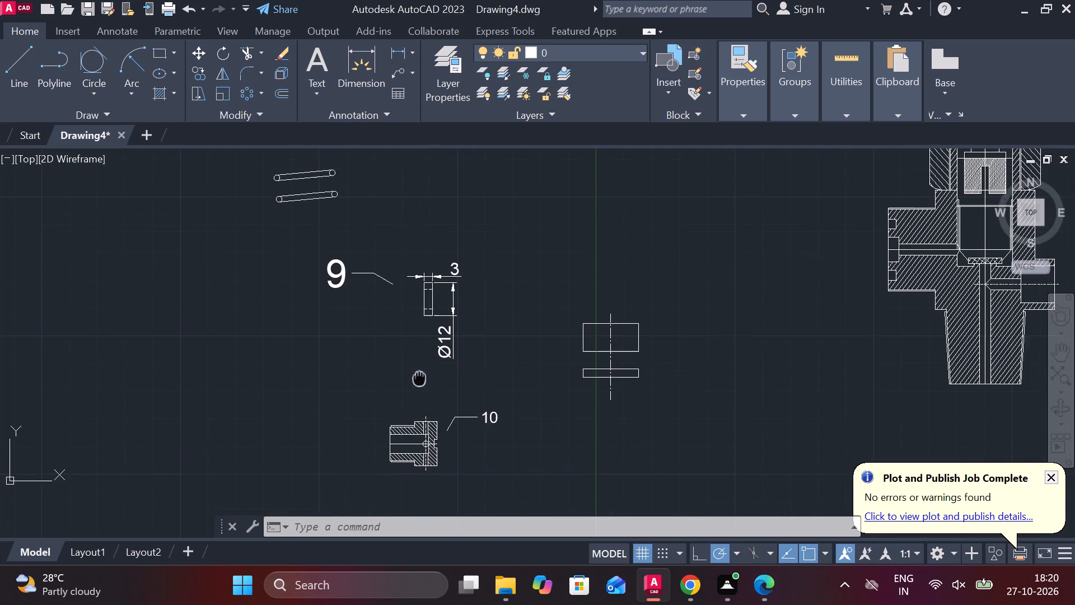
click(487, 411)
key(r)
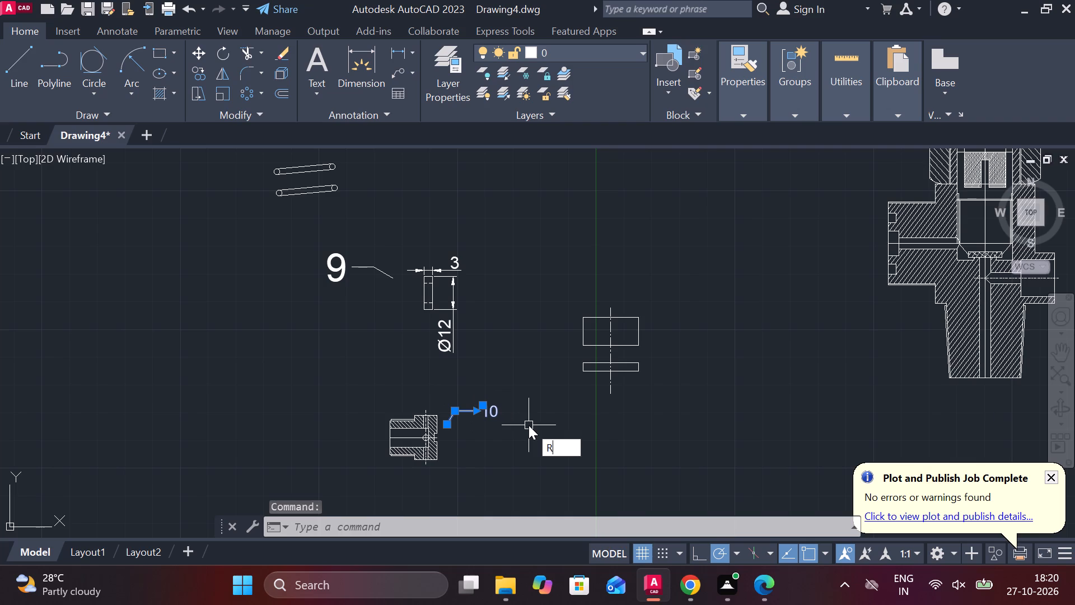
key(BackSpace)
text(E)
key(space)
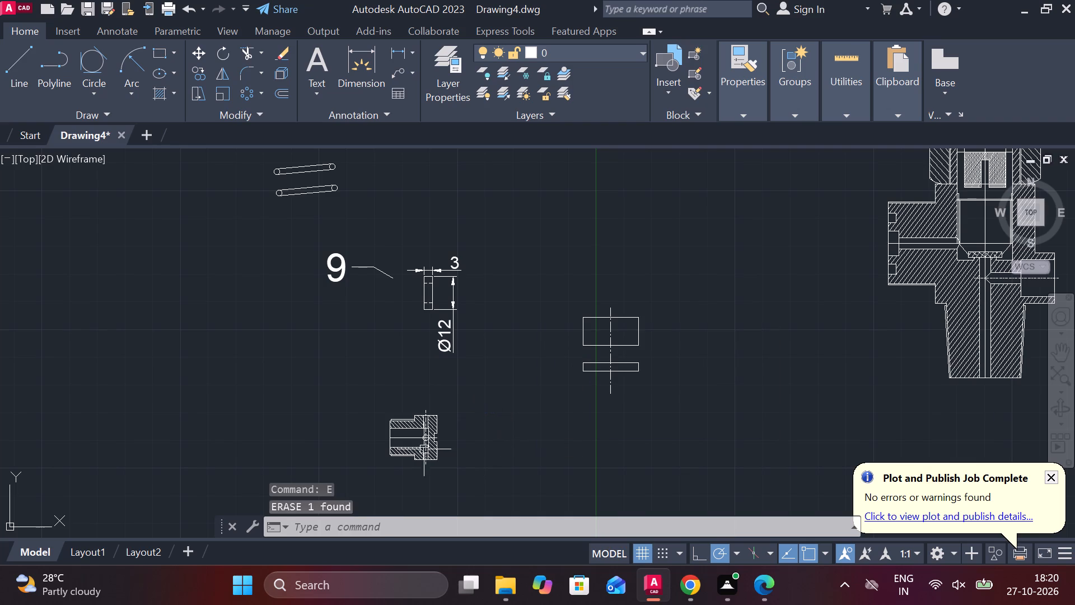
Move the loose hatched fitting by its open-end midpoint onto the side outlet's axis, about 20.7 from the bore's inner face.
click(377, 409)
click(471, 469)
scroll(441, 443, up, 2)
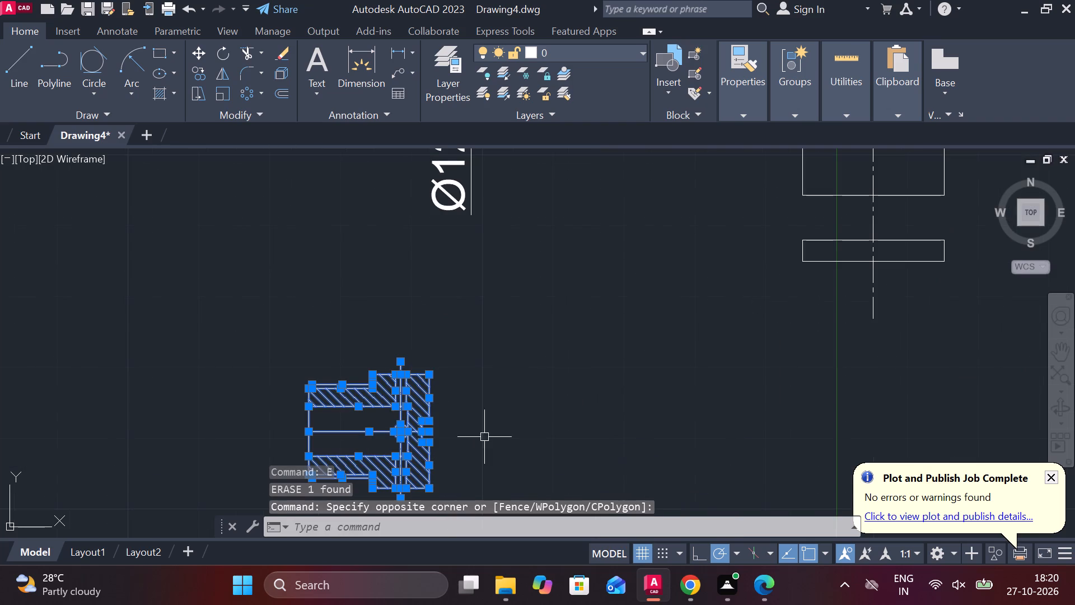
key(m)
key(Return)
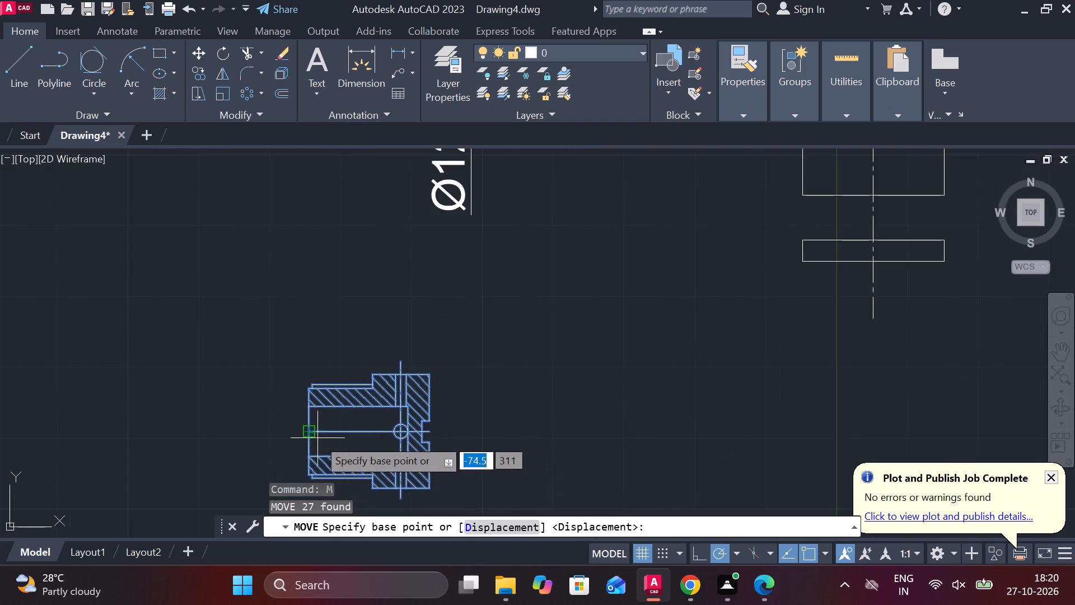
click(317, 438)
scroll(438, 428, down, 1)
middle_drag(440, 420, 234, 471)
scroll(494, 374, down, 2)
middle_drag(571, 365, 218, 368)
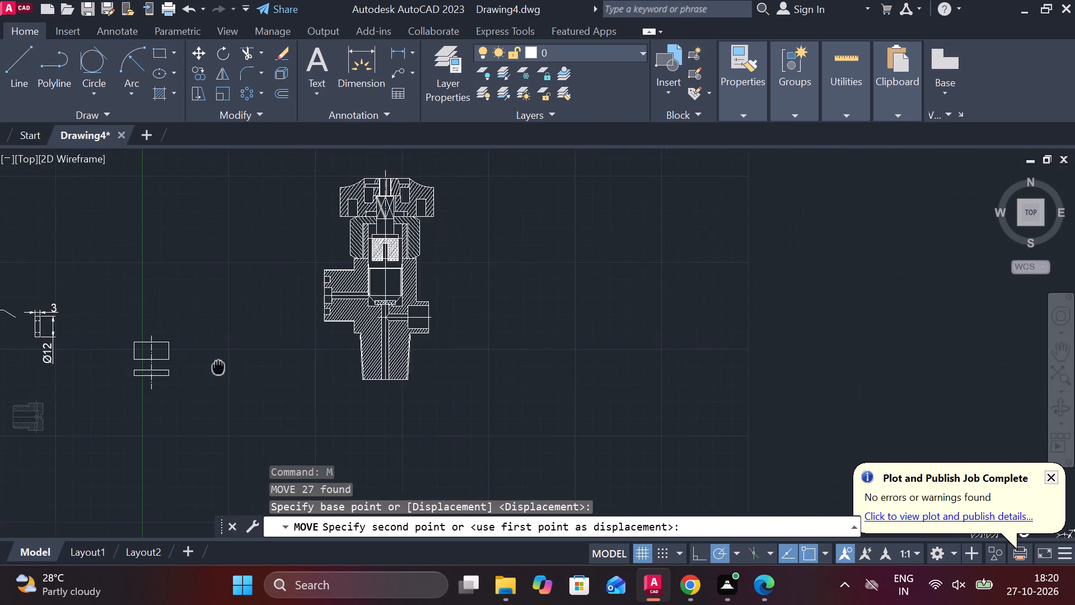
scroll(364, 334, up, 3)
middle_drag(384, 336, 297, 378)
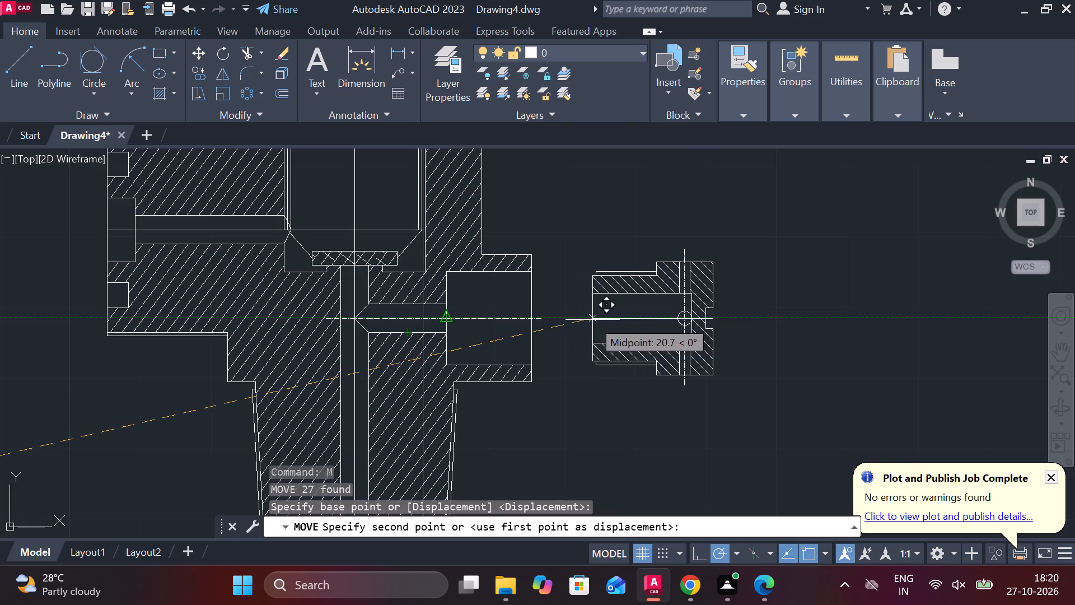
click(592, 320)
Erase the number 9 callout and the 3 and Ø12 dimensions from the small loose washer view.
scroll(601, 325, down, 4)
scroll(364, 354, up, 2)
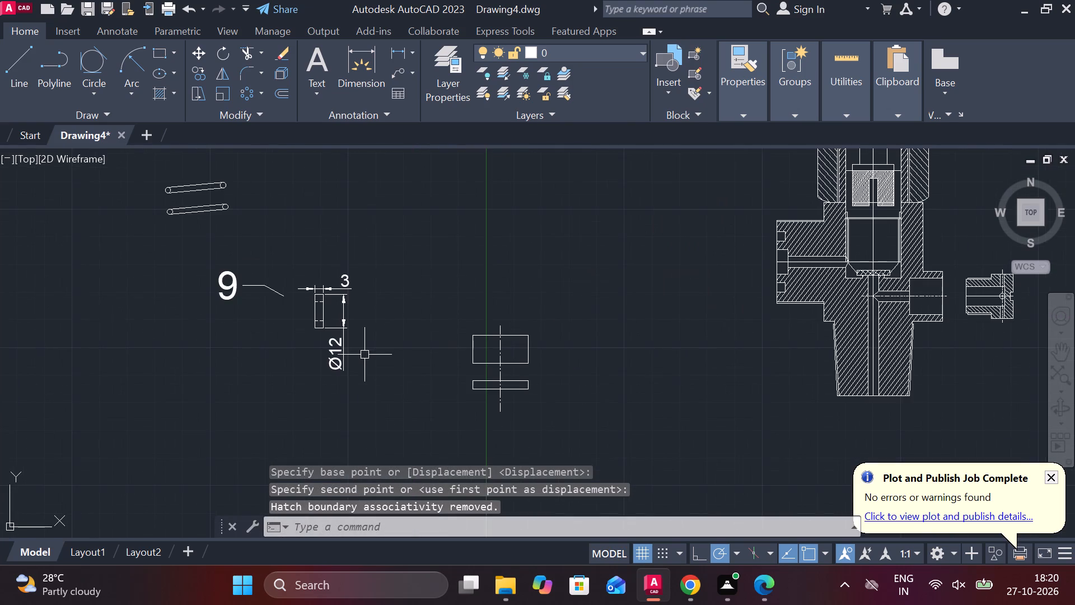
middle_drag(391, 367, 557, 409)
click(499, 394)
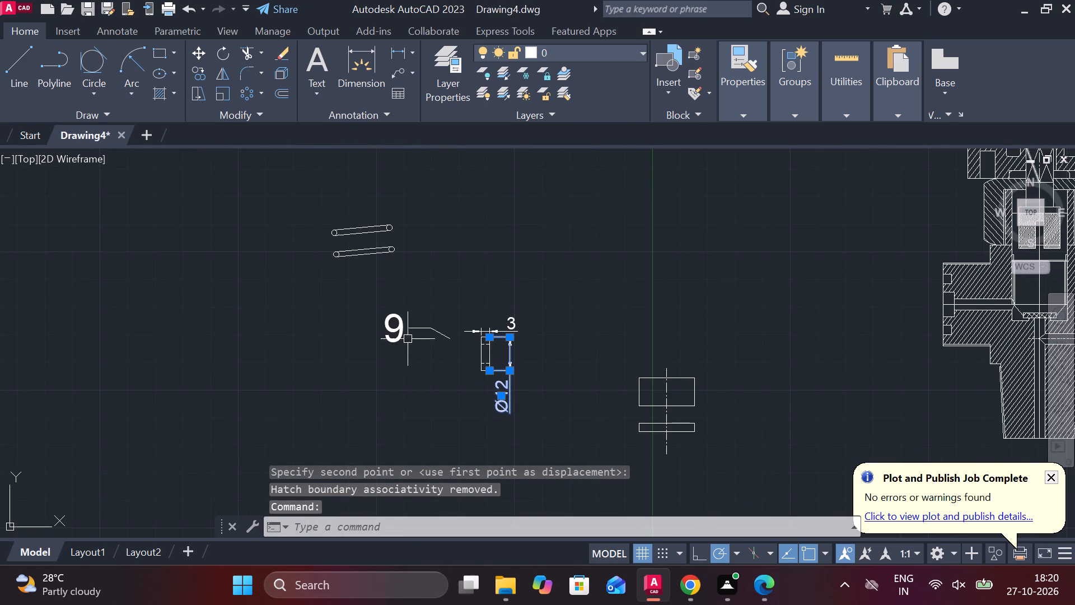
click(403, 329)
click(515, 327)
text(E)
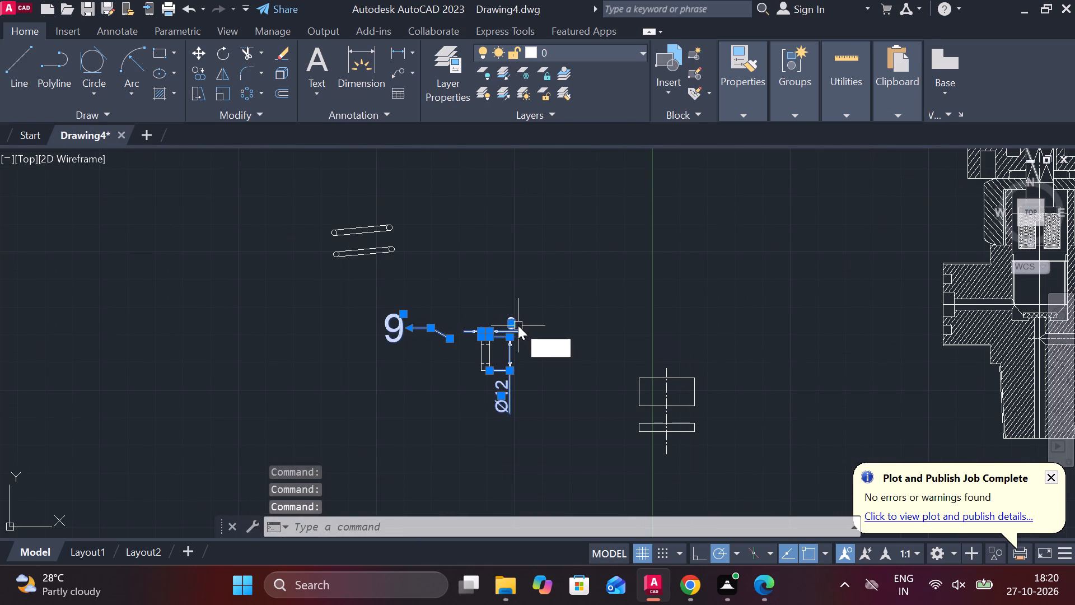
key(space)
scroll(477, 340, up, 3)
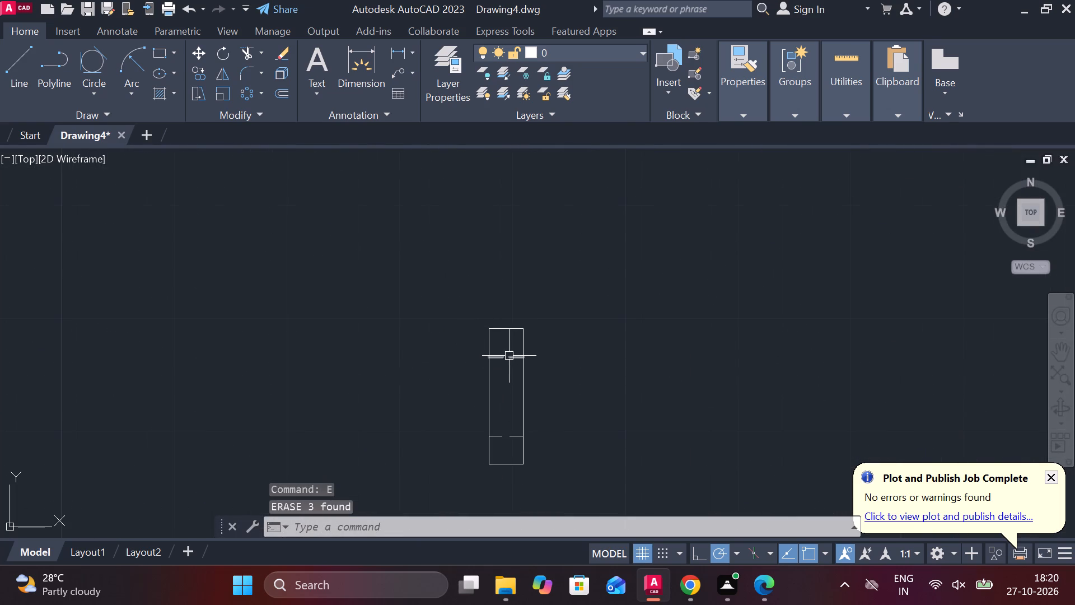
scroll(509, 356, up, 2)
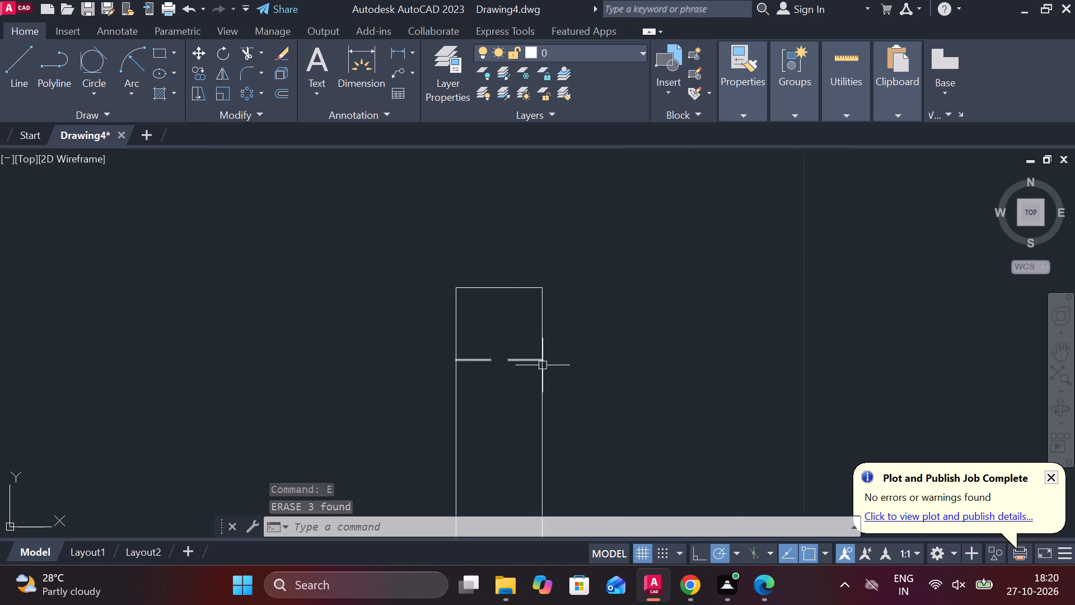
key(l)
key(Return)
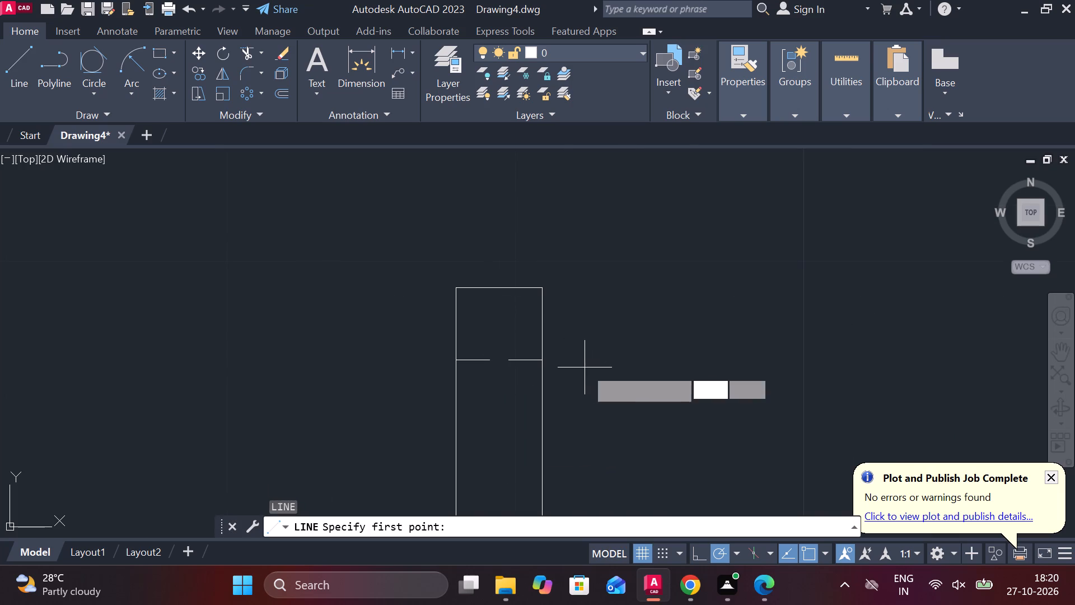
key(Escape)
Change the two dashed inner lines of the loose washer view to a continuous linetype.
click(507, 361)
scroll(511, 361, down, 2)
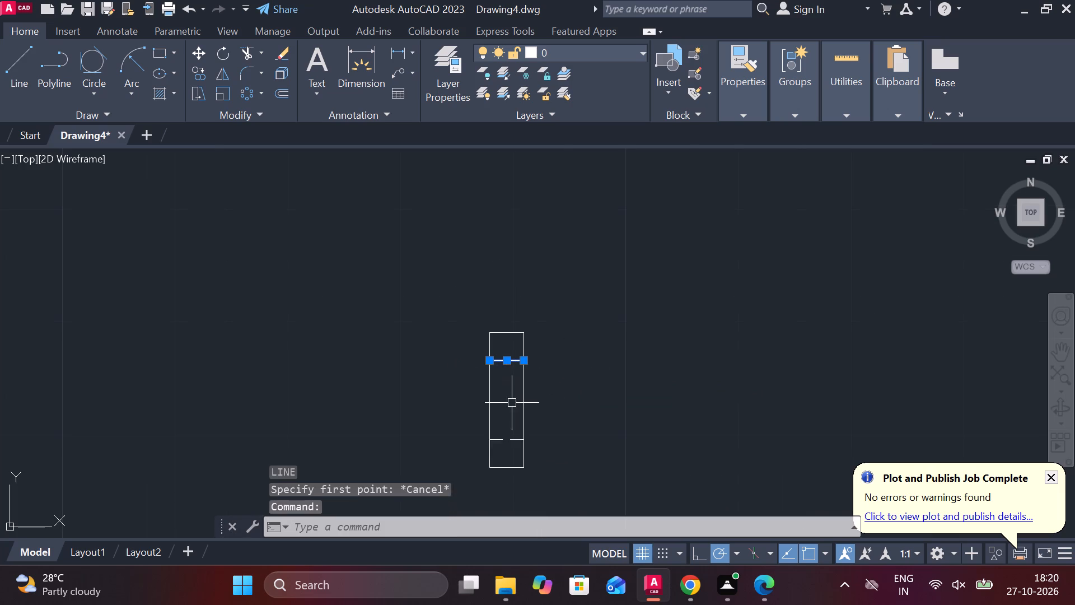
click(506, 439)
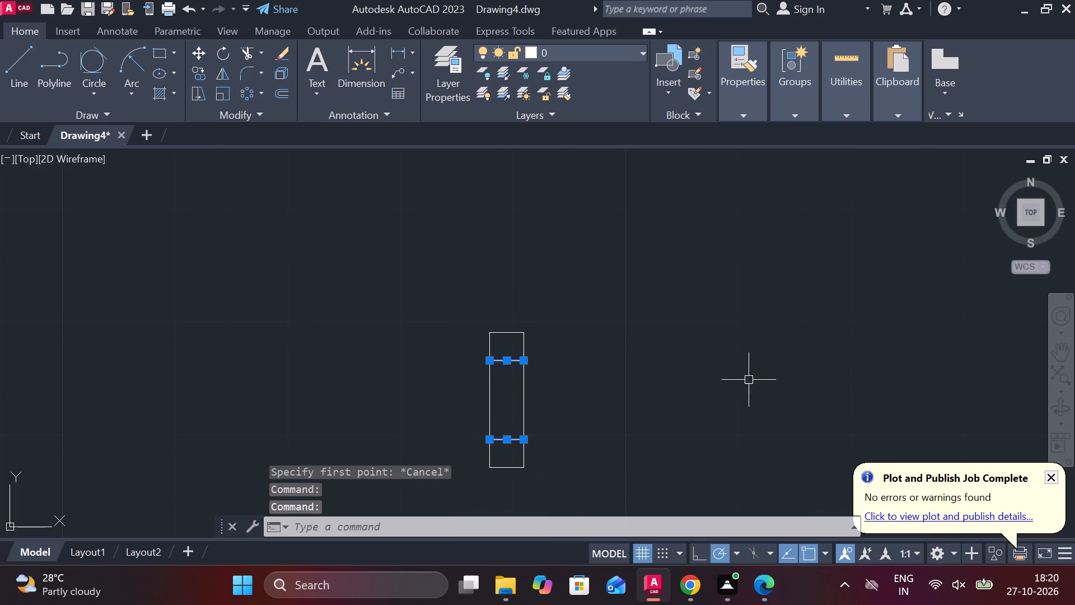
click(752, 121)
click(825, 166)
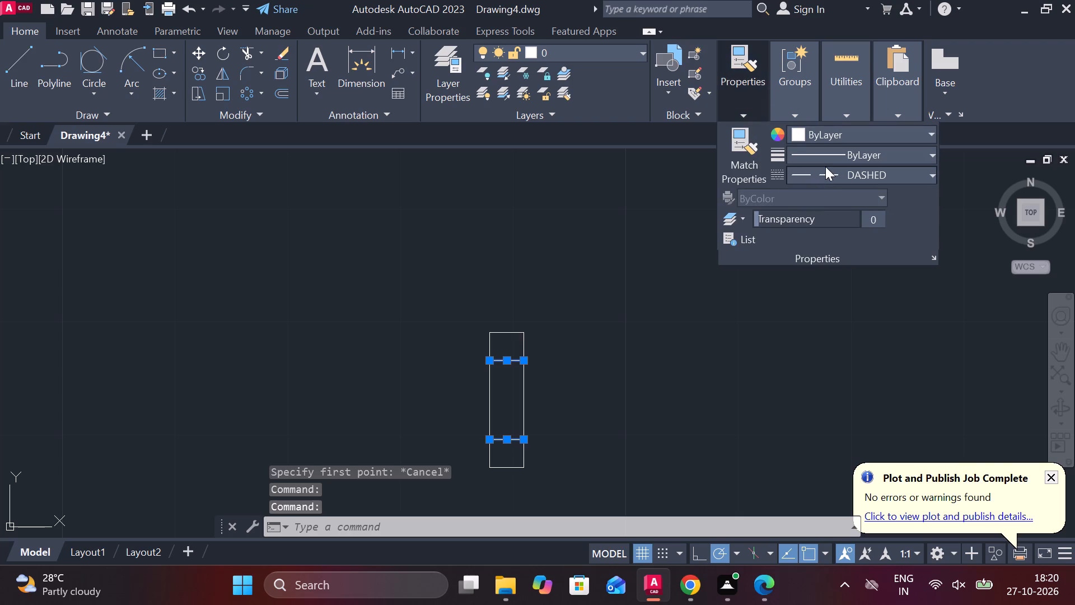
click(825, 201)
key(Escape)
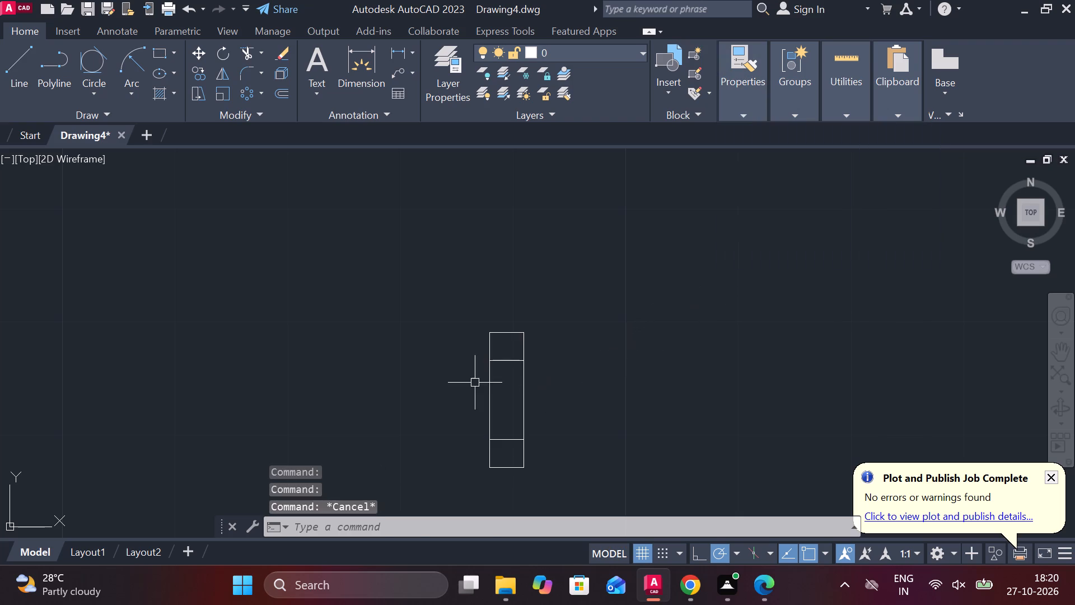
Move the loose washer by its left edge's midpoint onto the midpoint of the side outlet bore's inner face.
drag(434, 316, 446, 321)
click(587, 494)
key(m)
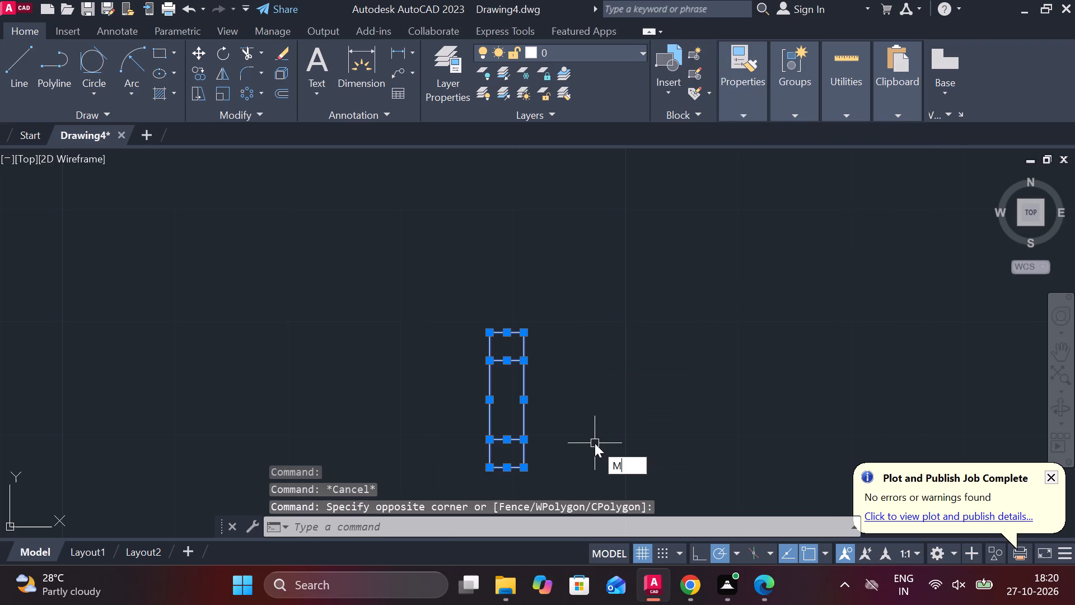
key(Return)
click(497, 398)
scroll(497, 398, down, 2)
middle_drag(551, 390, 545, 389)
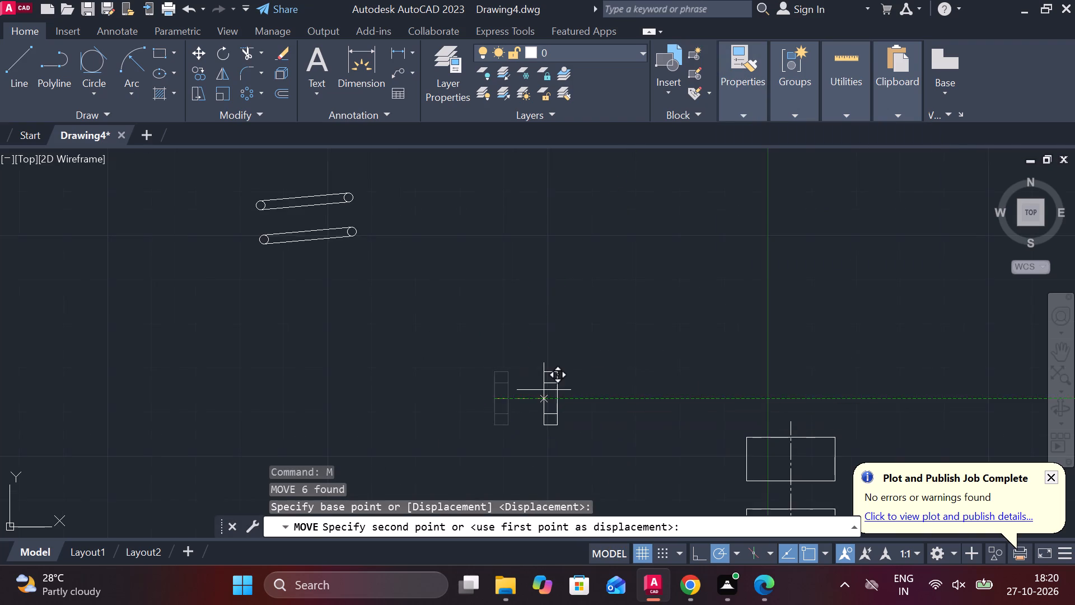
middle_drag(545, 389, 376, 175)
scroll(367, 174, down, 2)
middle_drag(593, 239, 499, 290)
scroll(587, 248, up, 2)
middle_drag(667, 220, 564, 282)
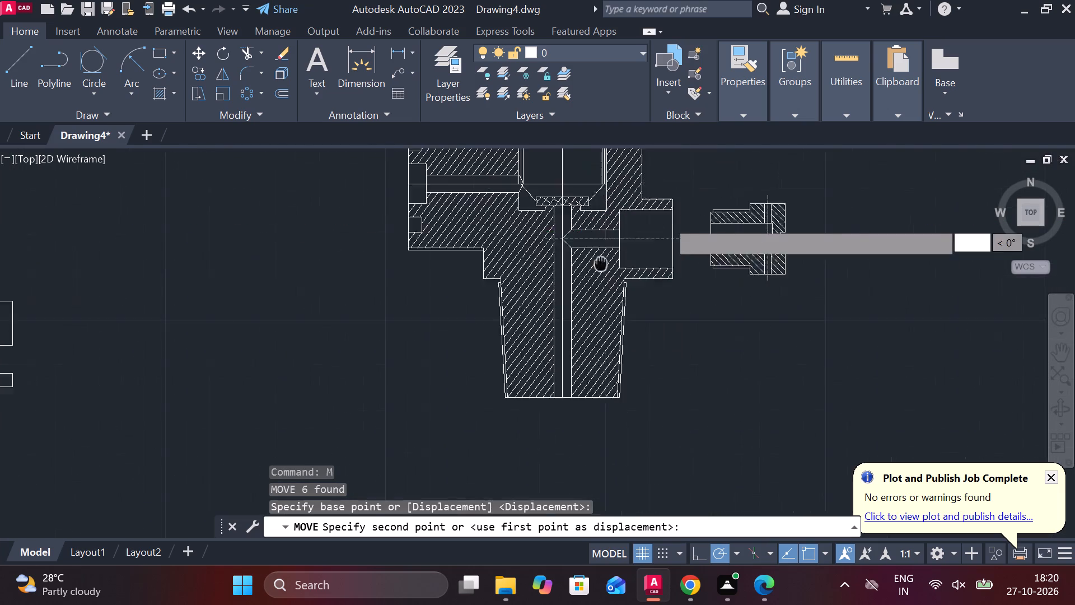
middle_drag(564, 282, 563, 282)
scroll(585, 274, up, 3)
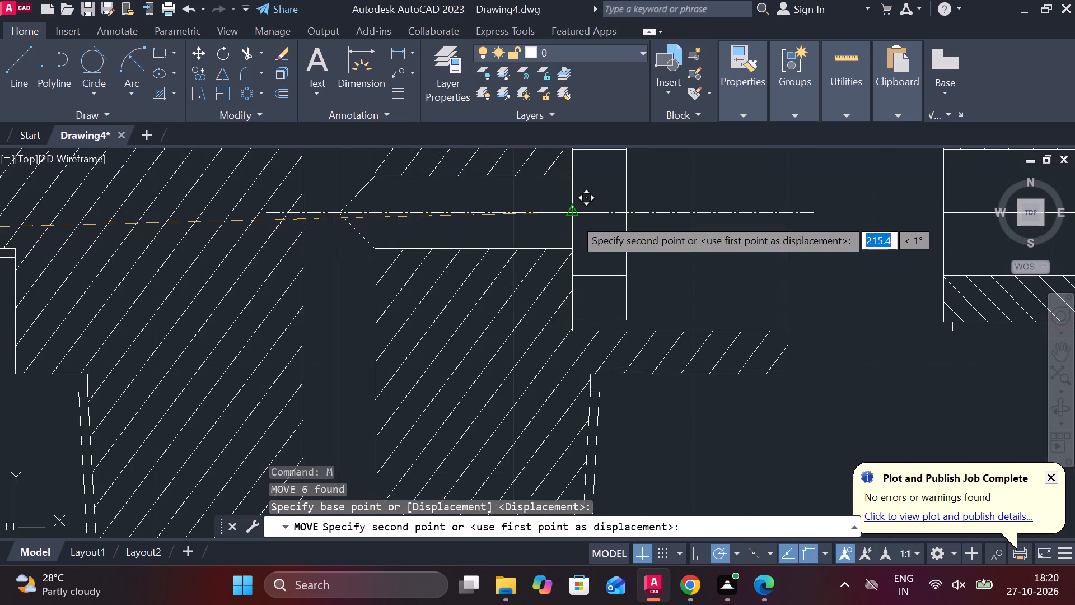
scroll(574, 218, down, 1)
middle_drag(574, 218, 570, 257)
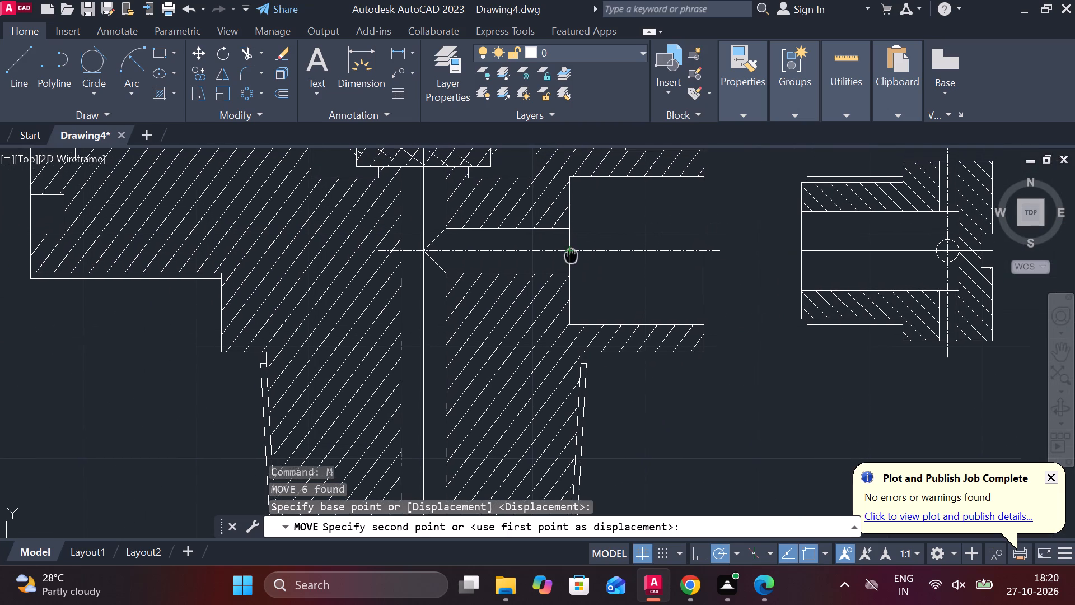
middle_drag(570, 257, 569, 260)
click(569, 260)
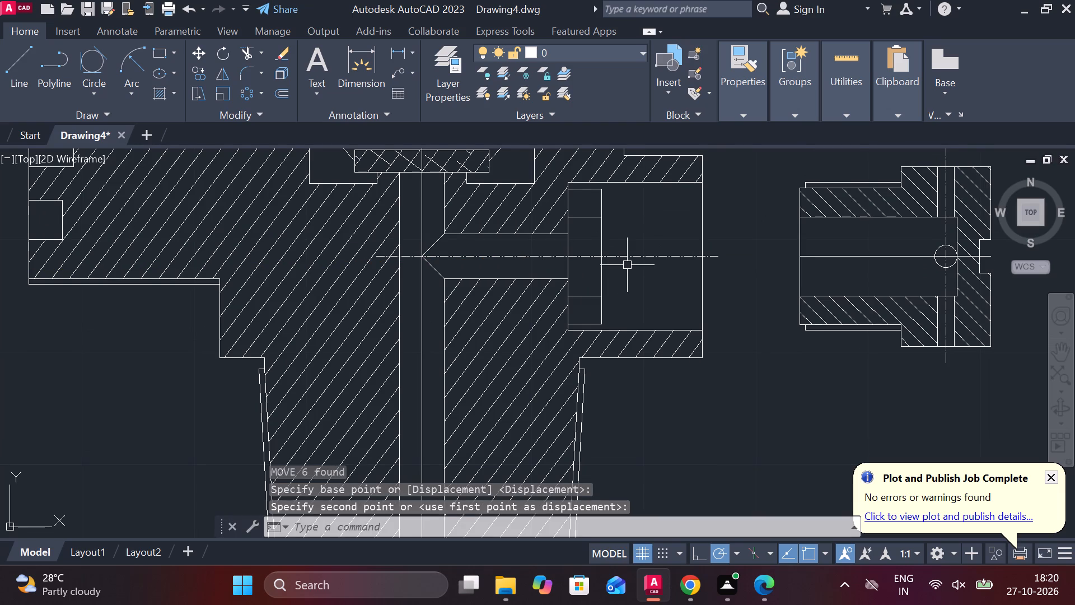
Move the loose hatched fitting by its open-end midpoint onto the washer's outer face midpoint inside the side outlet.
middle_drag(627, 265, 593, 267)
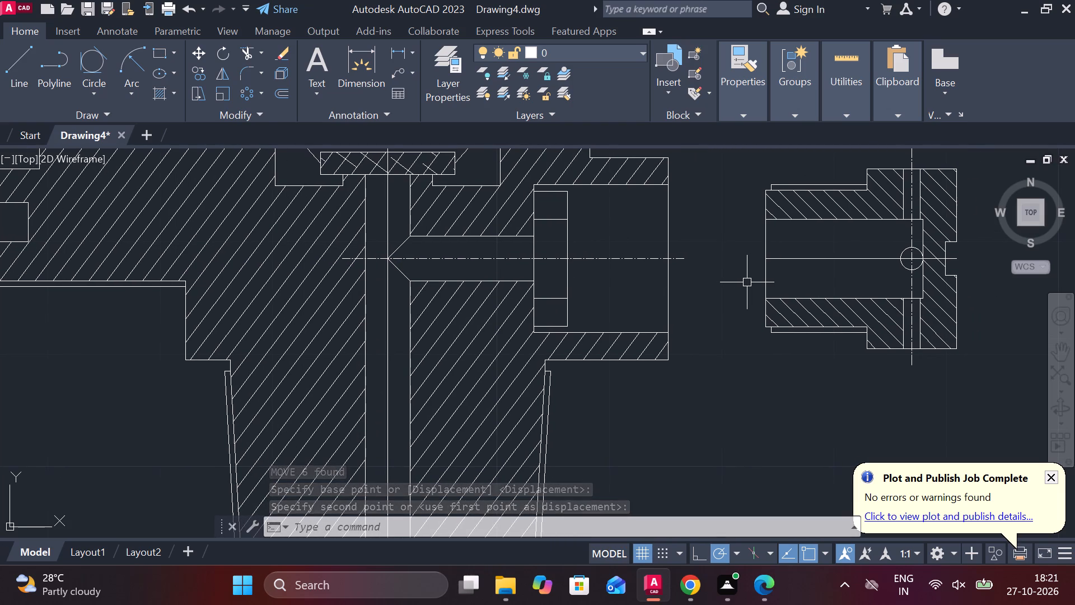
middle_drag(747, 282, 740, 282)
scroll(735, 270, down, 1)
middle_drag(735, 270, 726, 270)
click(711, 176)
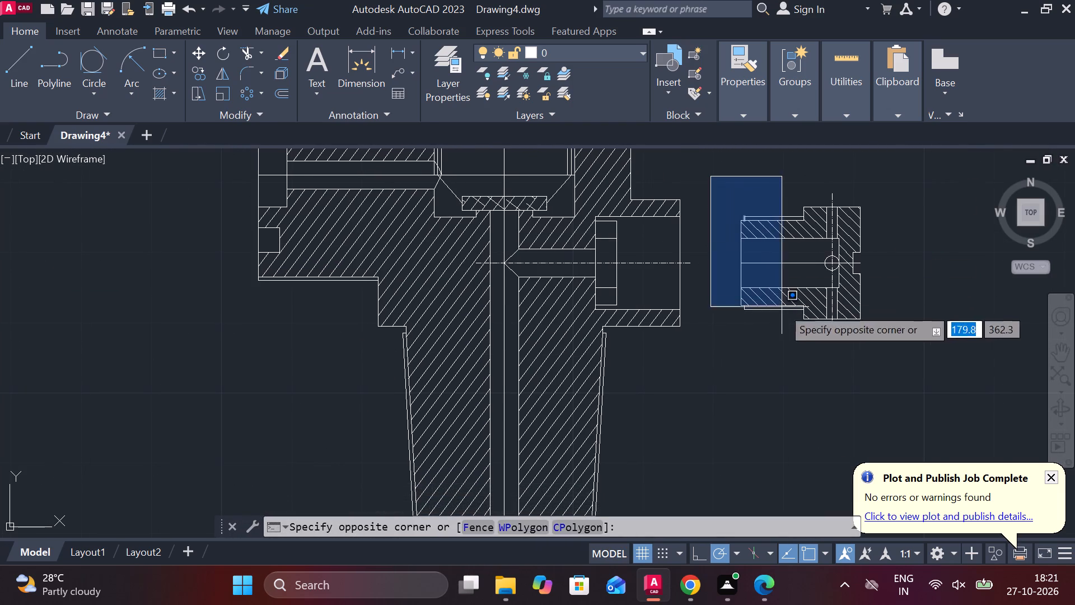
click(896, 359)
key(m)
key(Return)
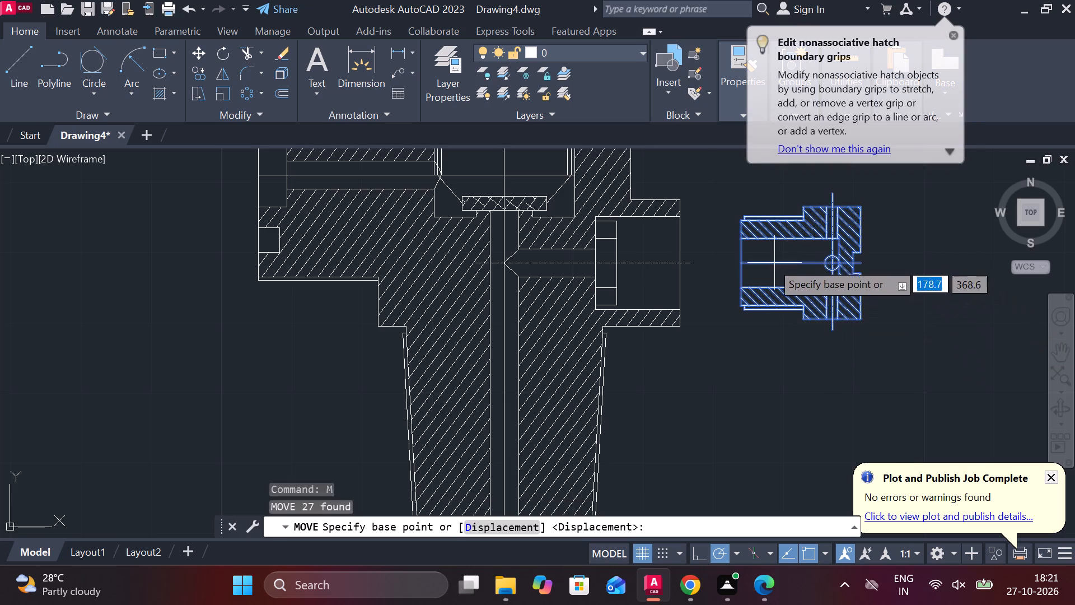
click(743, 262)
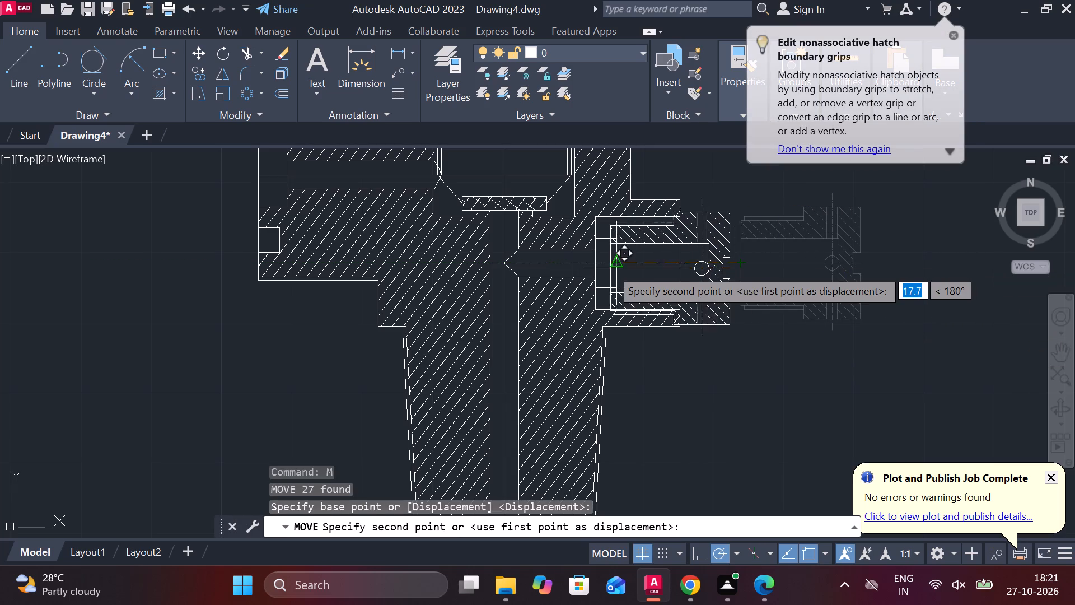
click(614, 268)
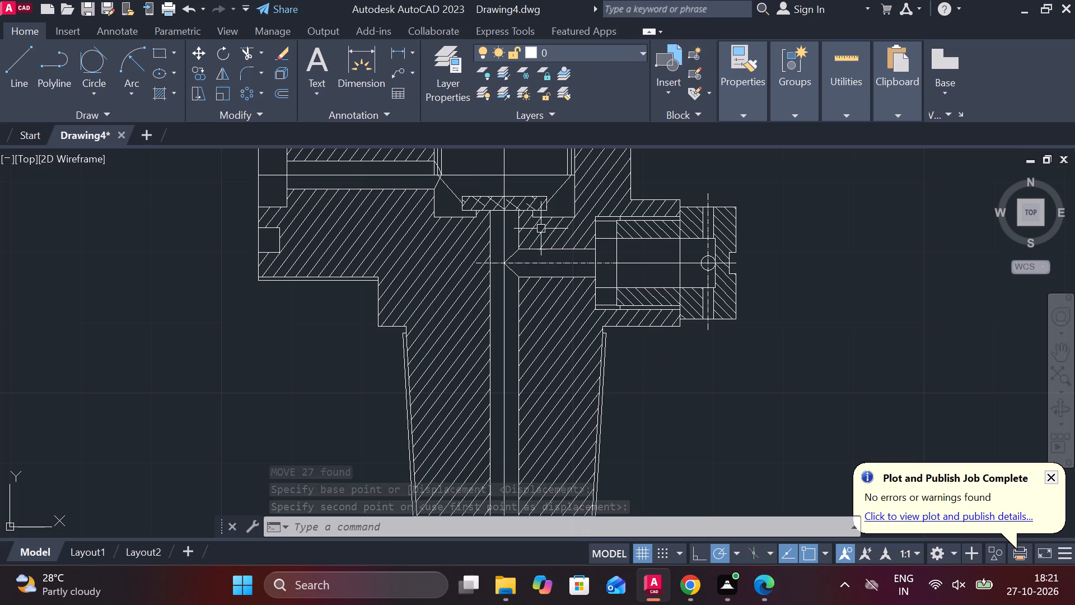
Hatch the washer's upper and lower cut sections in the side outlet with pattern ANSI35, angle 38 and scale 0.1.
click(163, 91)
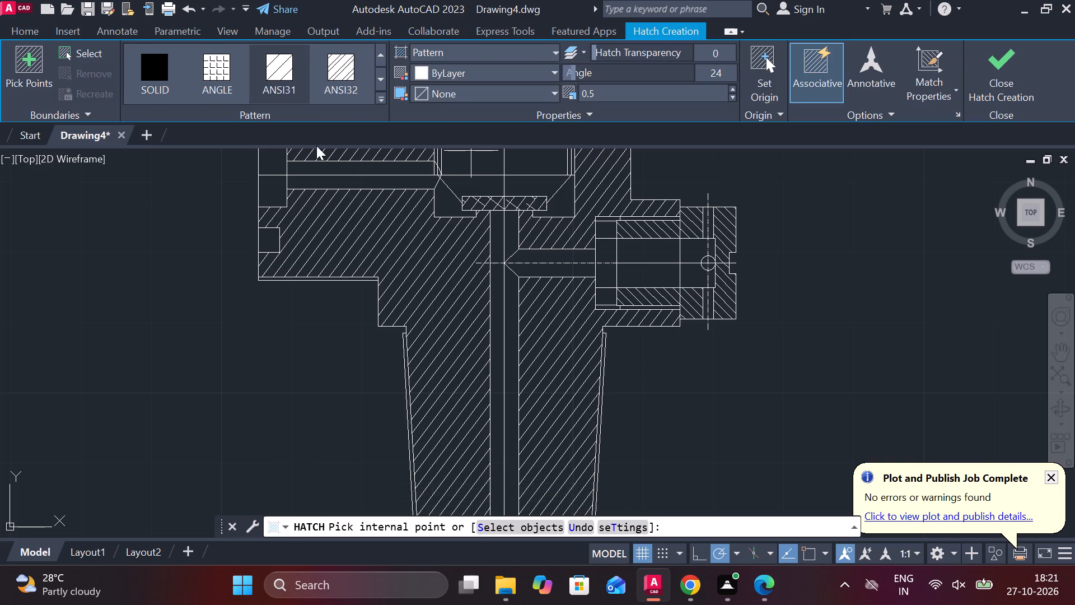
drag(712, 75, 718, 75)
drag(718, 75, 724, 75)
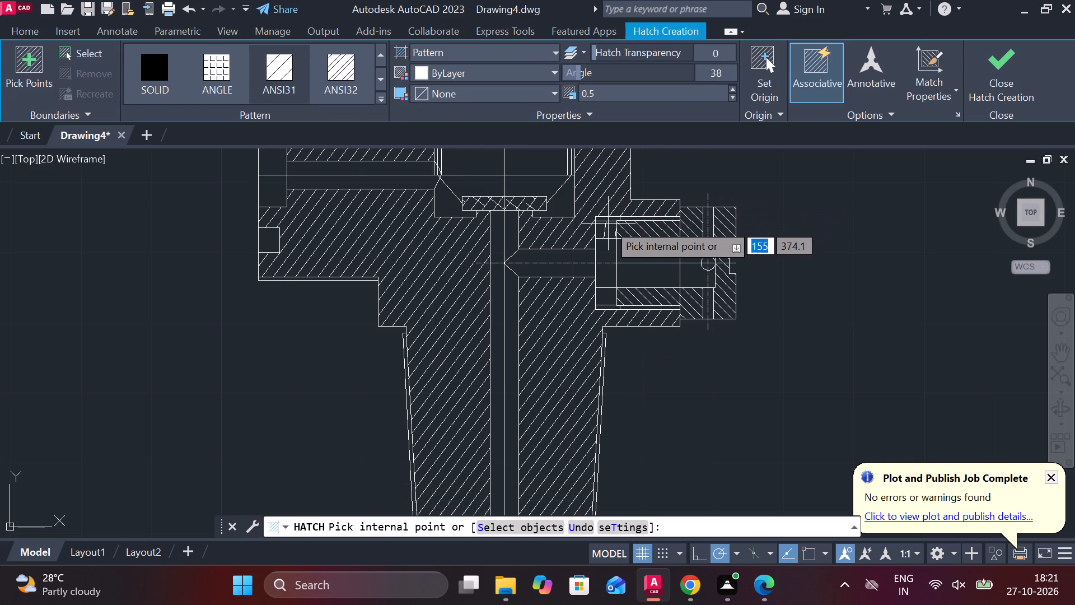
click(222, 72)
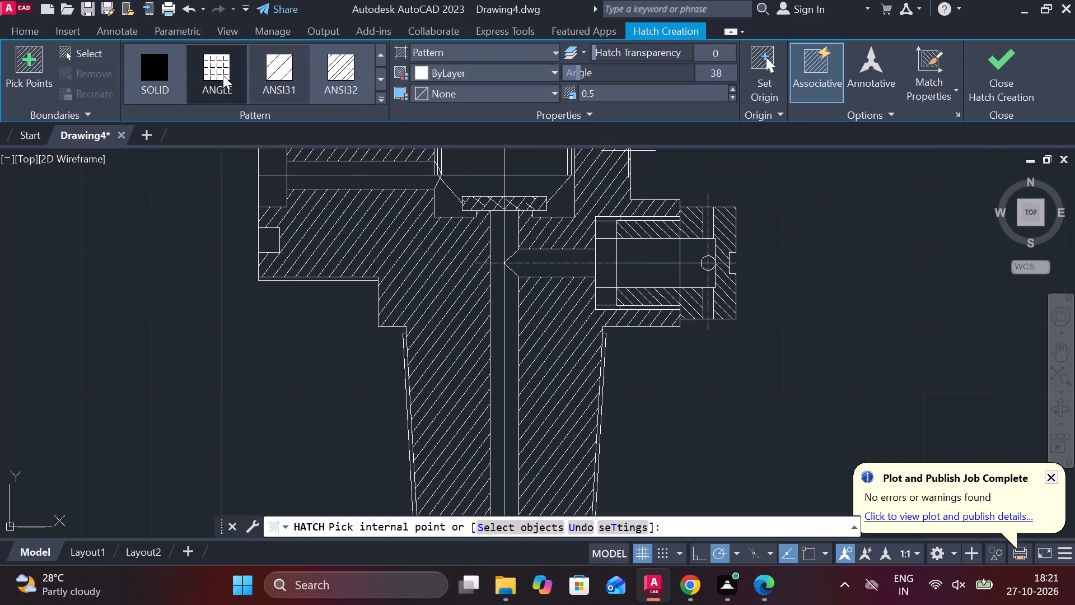
scroll(582, 234, up, 2)
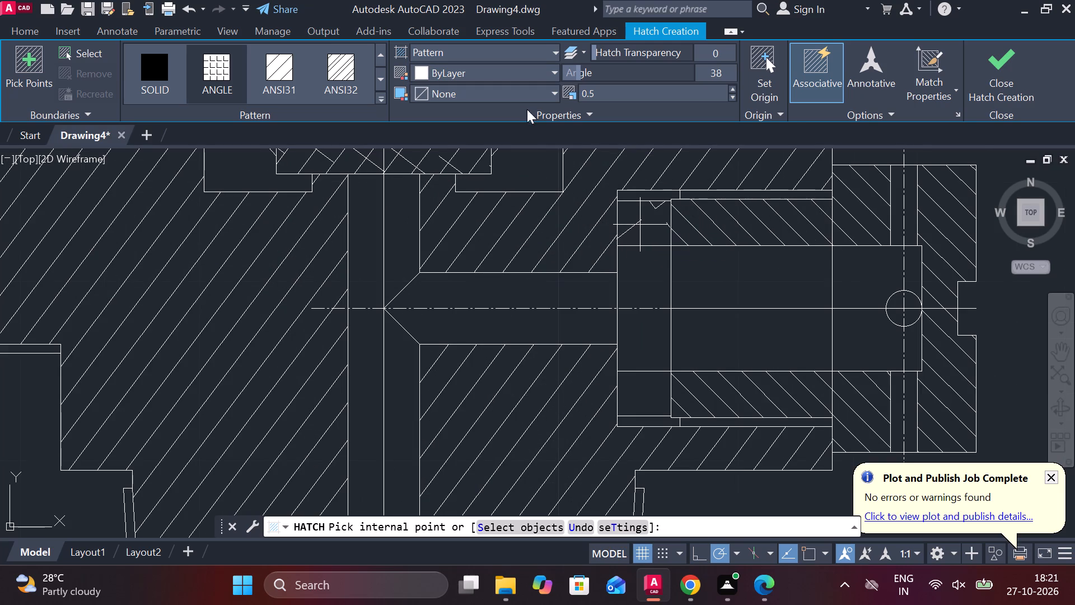
click(339, 67)
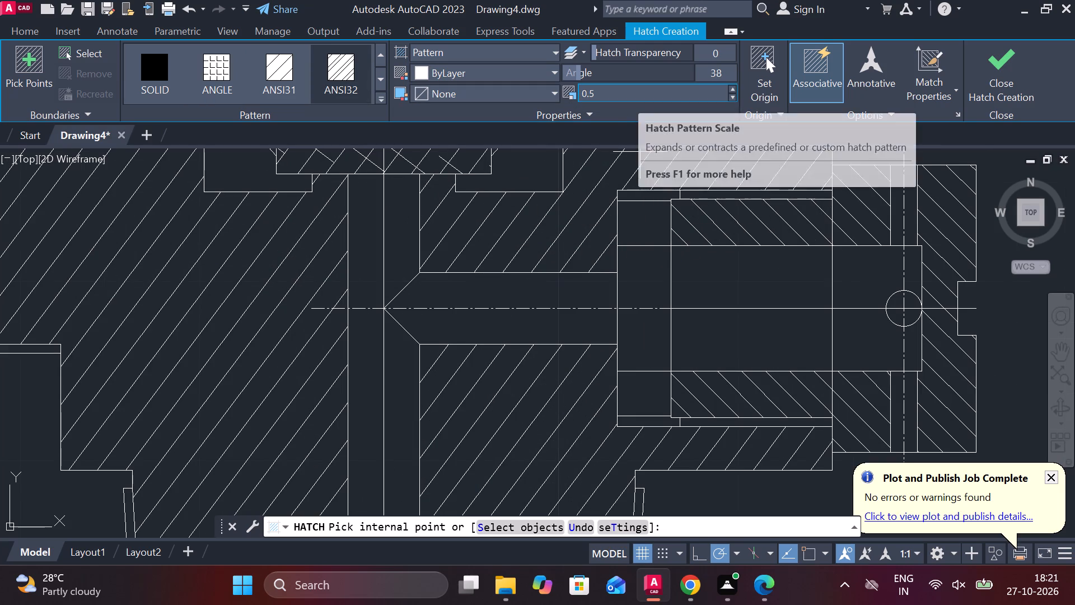
drag(605, 94, 672, 95)
drag(609, 92, 683, 97)
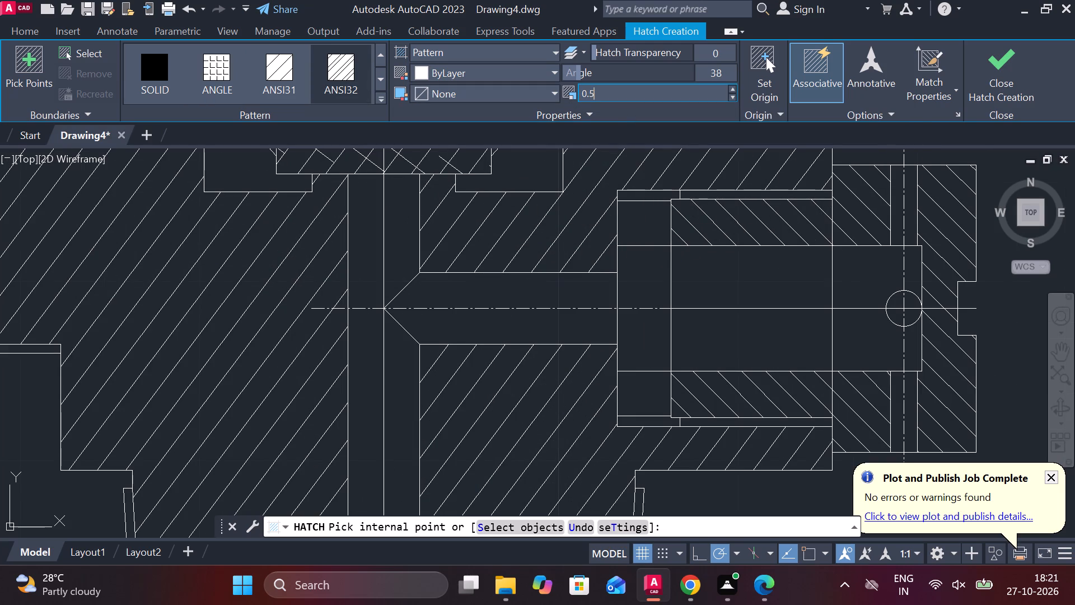
click(386, 81)
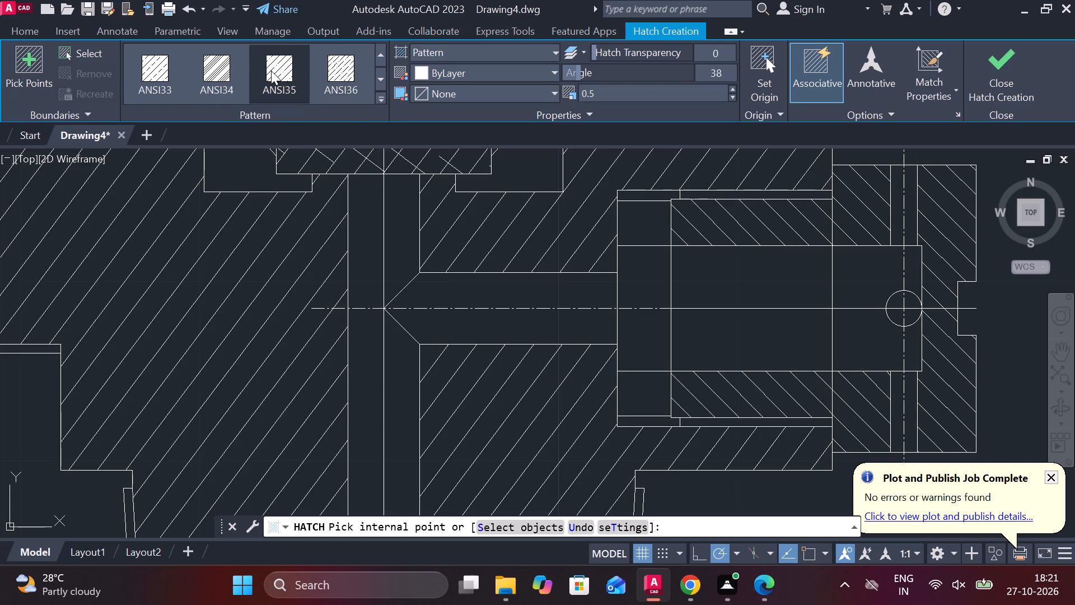
click(271, 71)
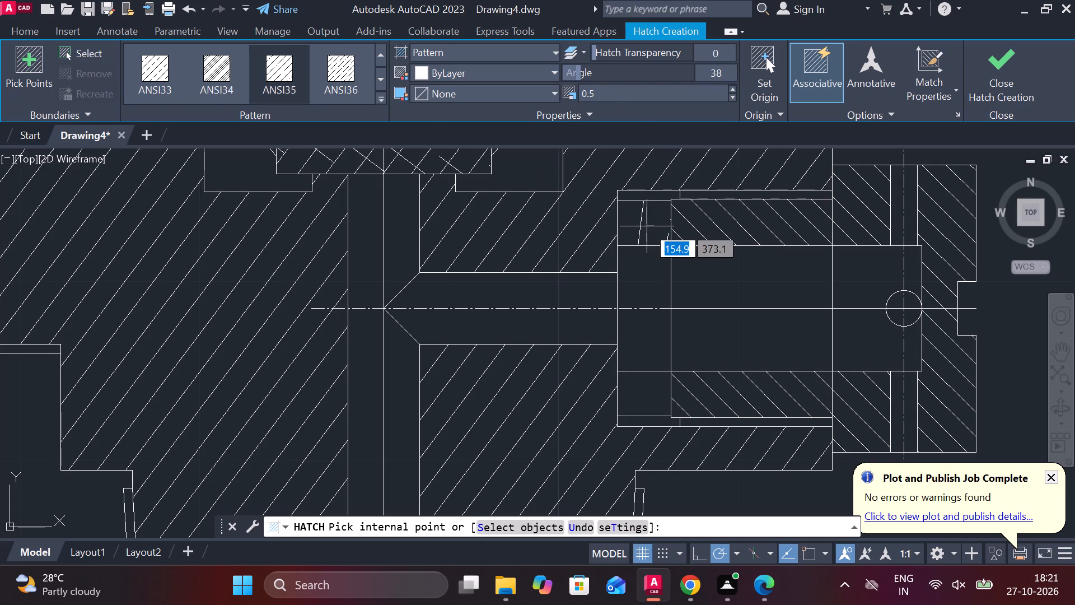
click(686, 94)
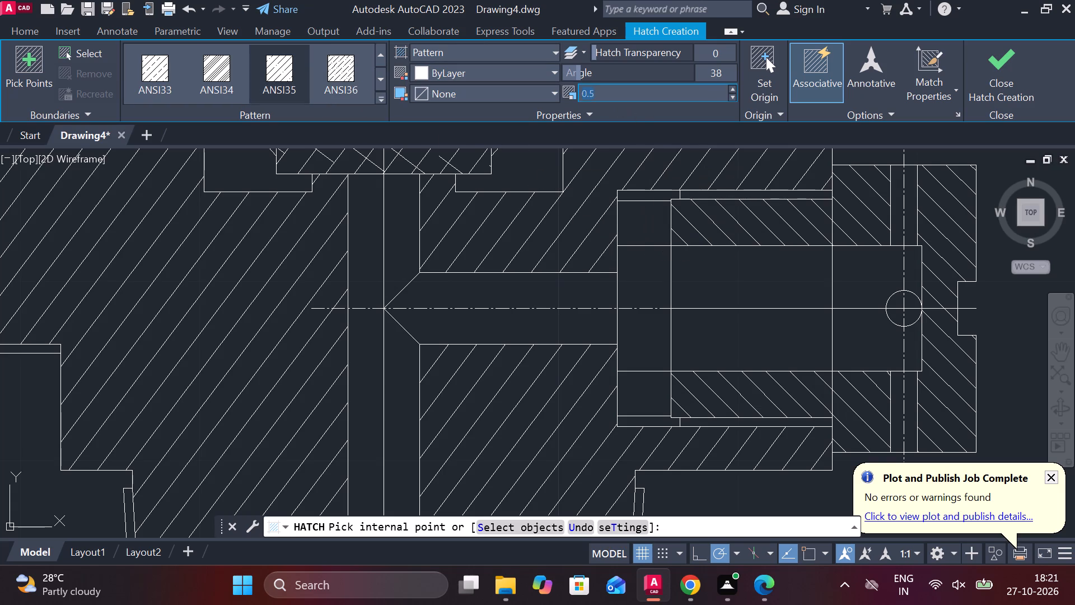
text(.1)
key(space)
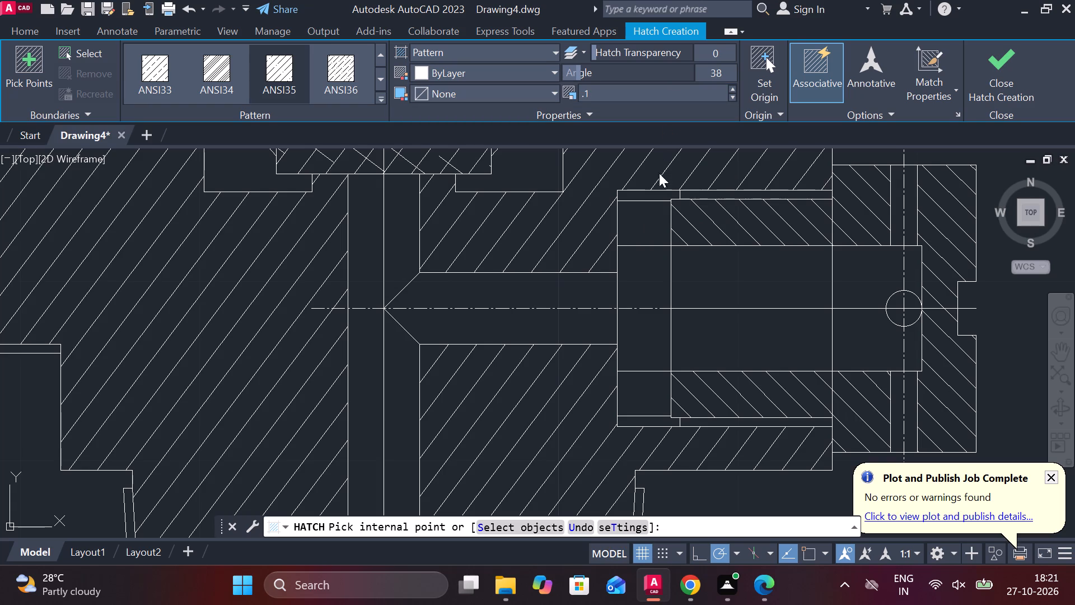
click(640, 216)
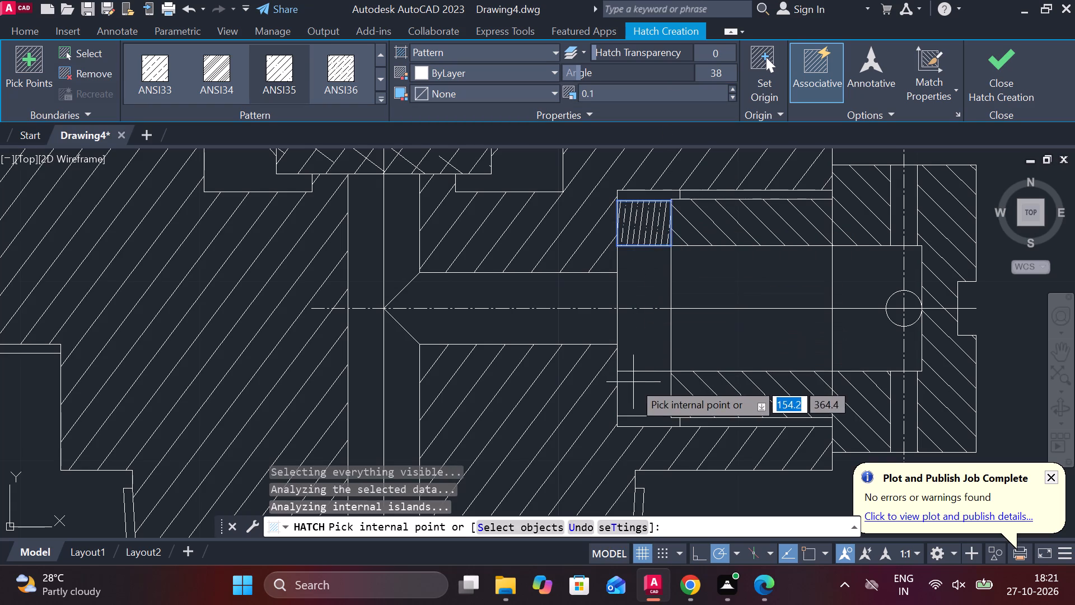
click(633, 382)
click(984, 89)
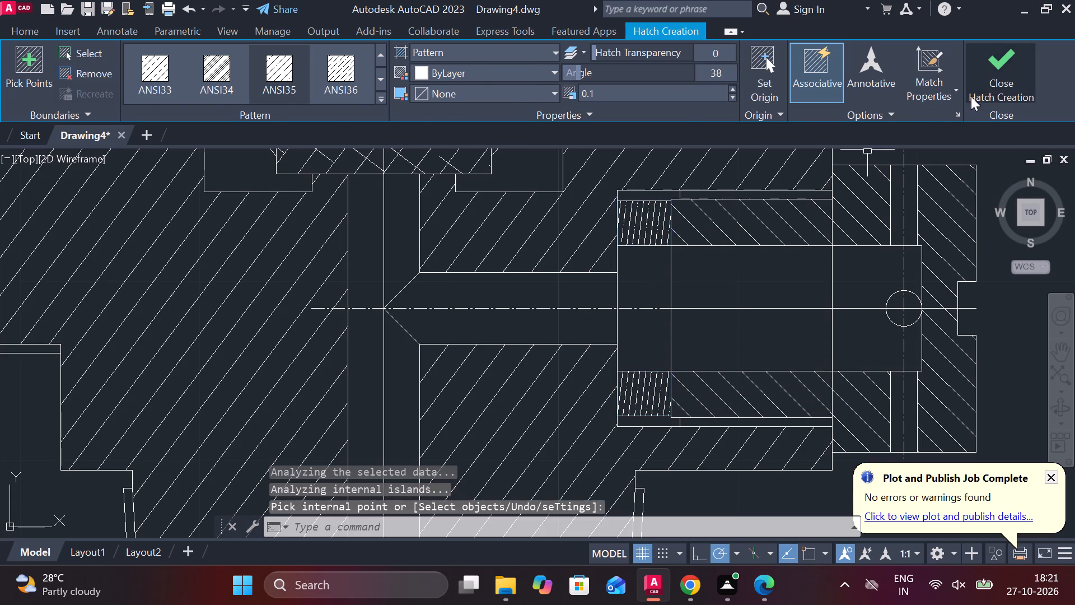
Trim the two close horizontal lines crossing the valve body's bore below the slotted part, on both sides of the centreline.
scroll(830, 116, down, 2)
scroll(730, 312, down, 2)
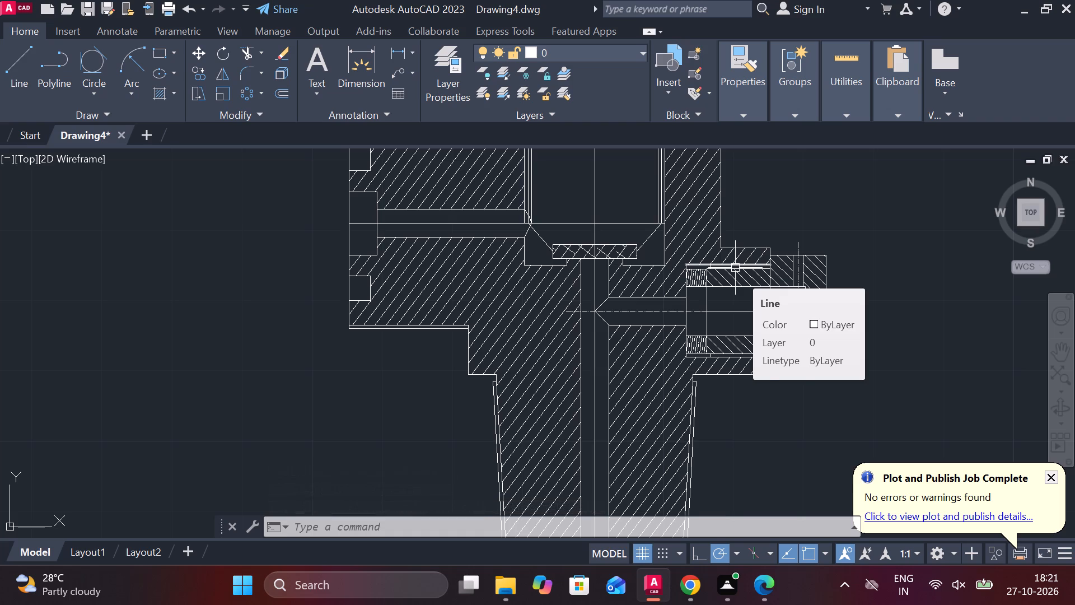
scroll(838, 302, down, 1)
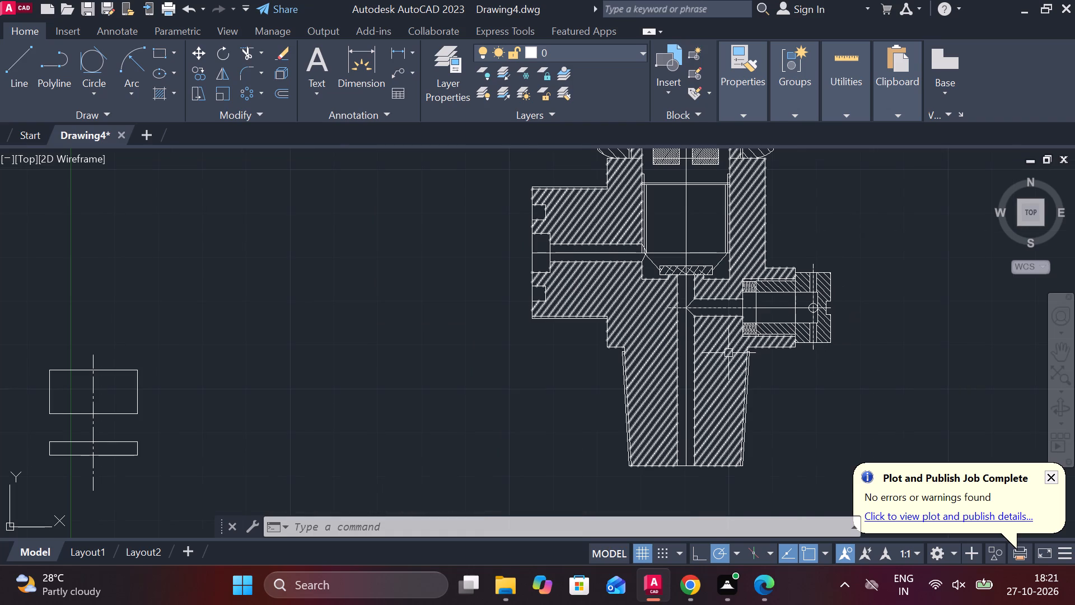
middle_drag(812, 227, 752, 320)
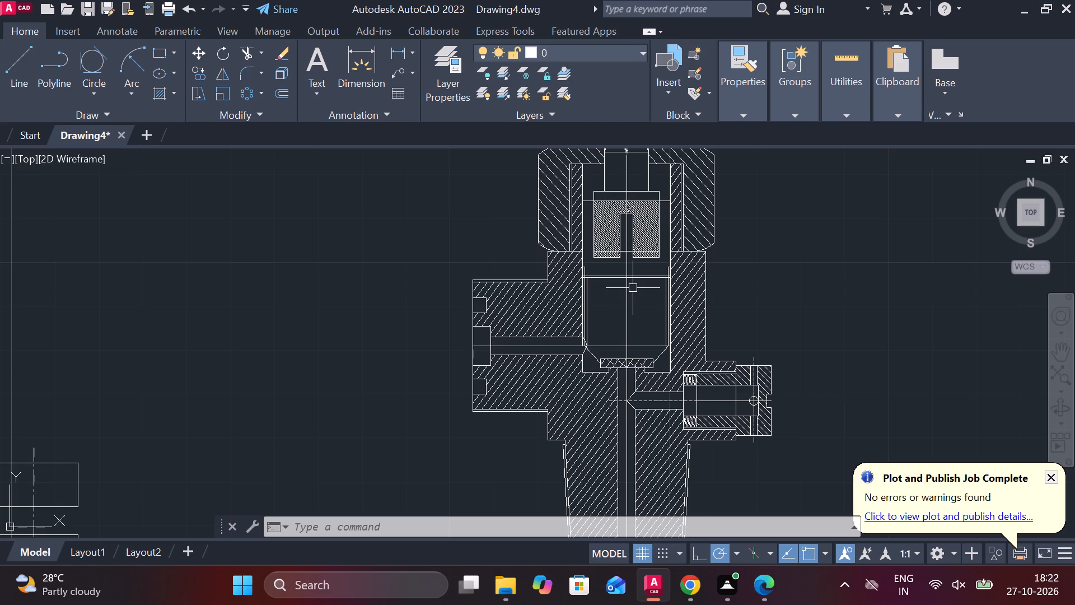
scroll(613, 279, up, 1)
middle_drag(607, 314, 593, 314)
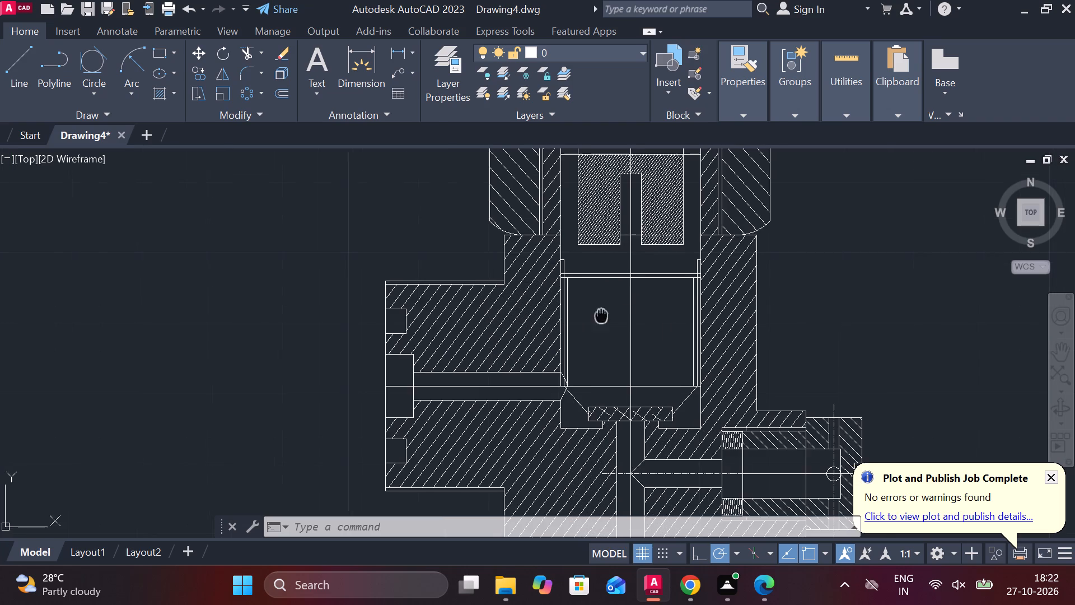
middle_drag(593, 314, 548, 336)
text(TR)
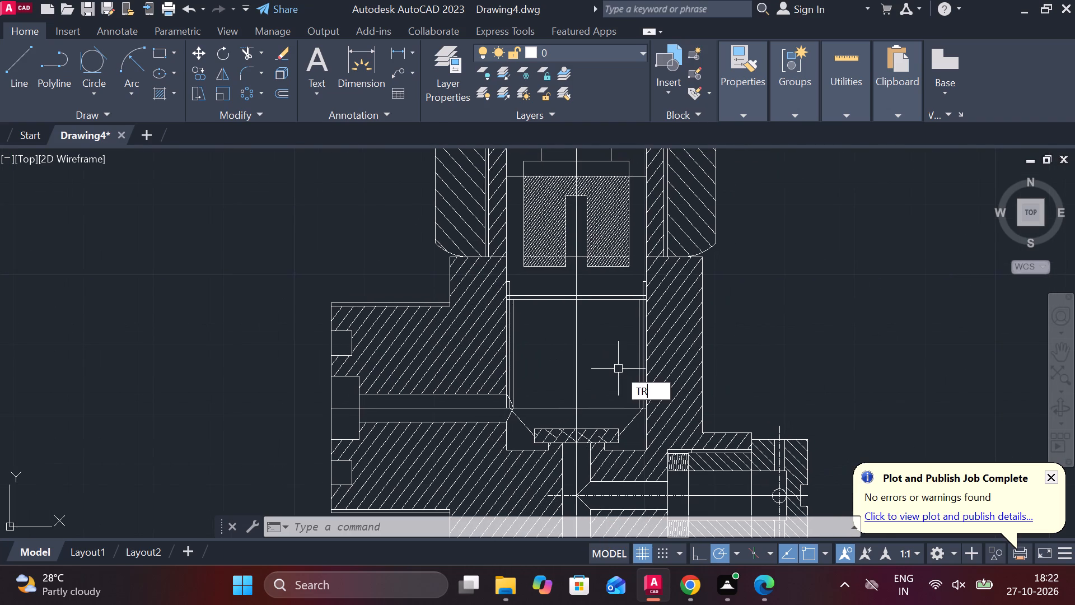
key(space)
drag(557, 289, 550, 319)
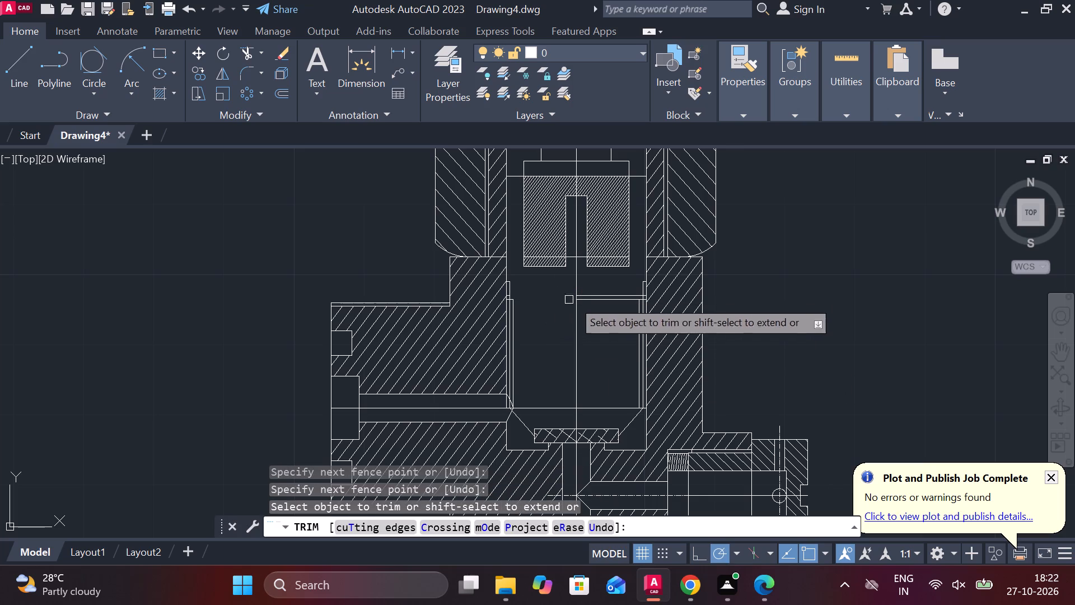
drag(609, 288, 612, 317)
key(Escape)
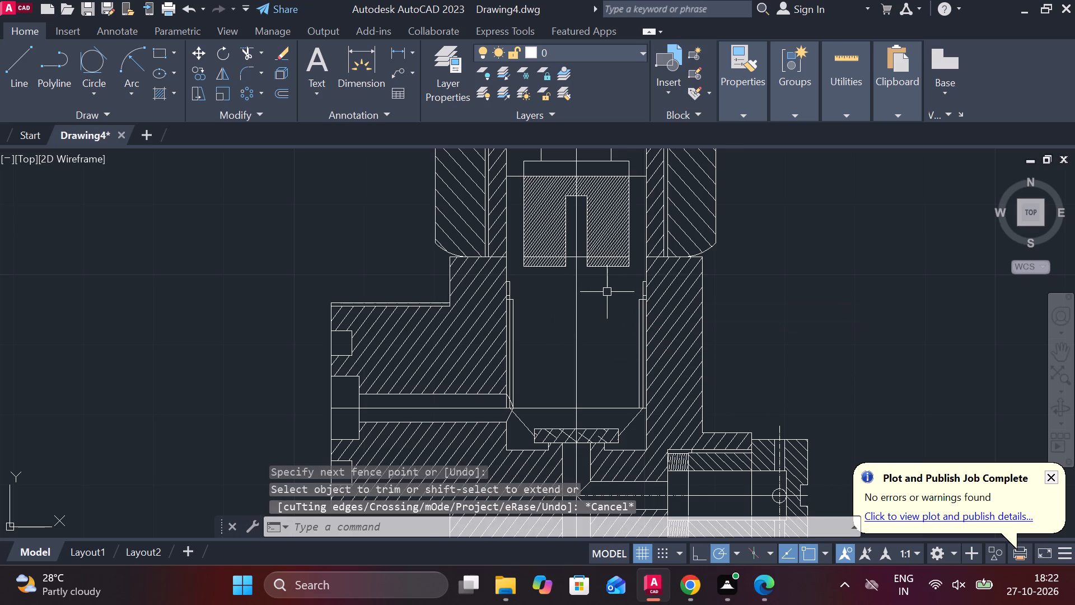
Trim the horizontal line level with the body's top face where it crosses the bore and the slotted part's hatched legs.
scroll(606, 293, up, 2)
middle_drag(606, 293, 612, 364)
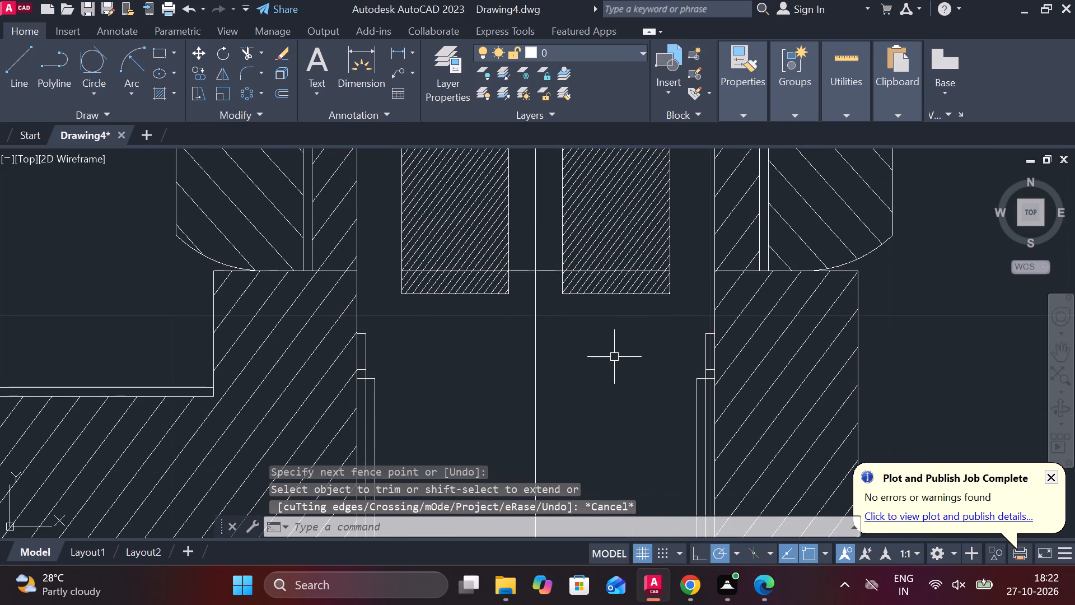
text(TR)
key(space)
click(527, 270)
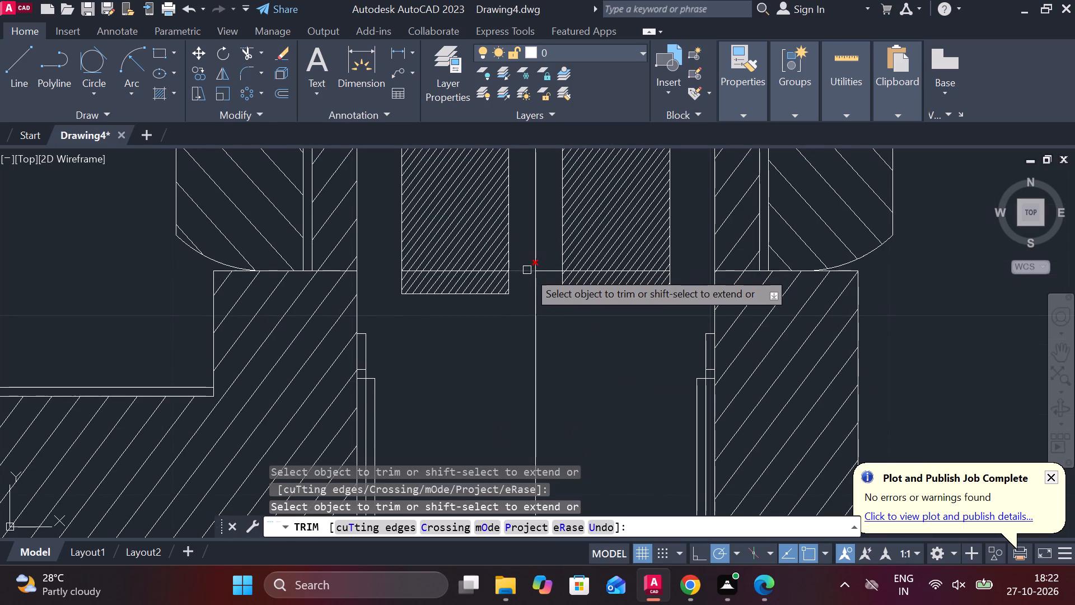
click(550, 272)
click(527, 271)
click(551, 271)
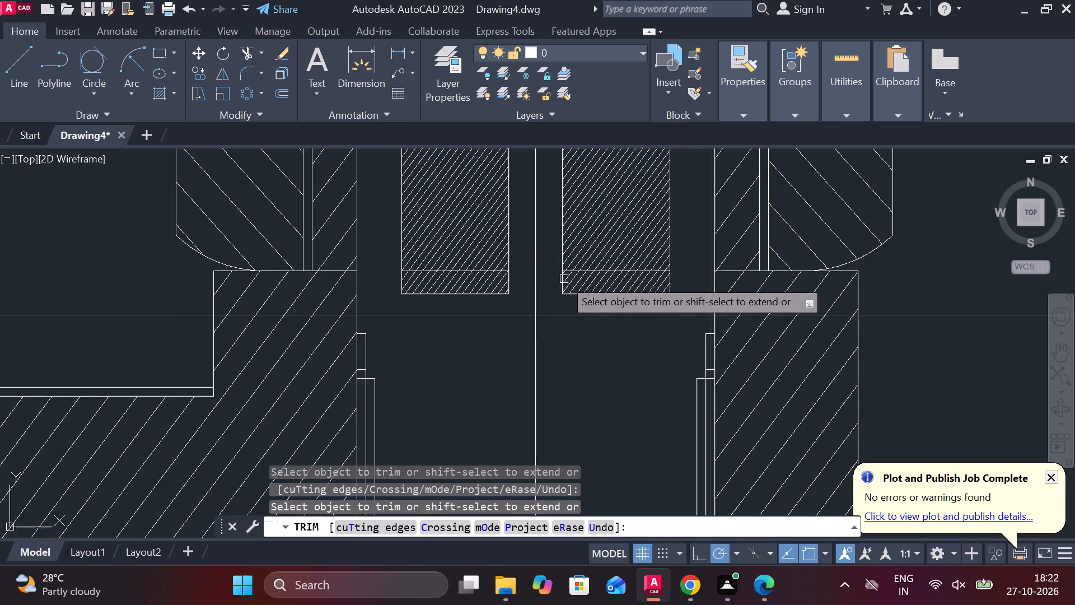
scroll(588, 273, up, 3)
click(597, 268)
click(594, 268)
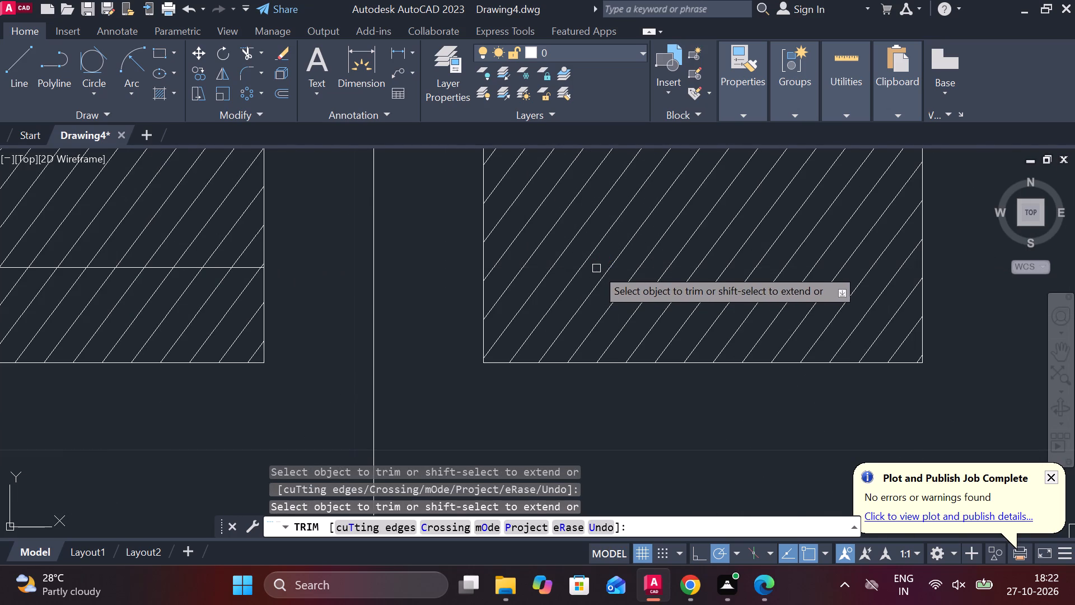
scroll(596, 268, down, 2)
scroll(436, 264, up, 4)
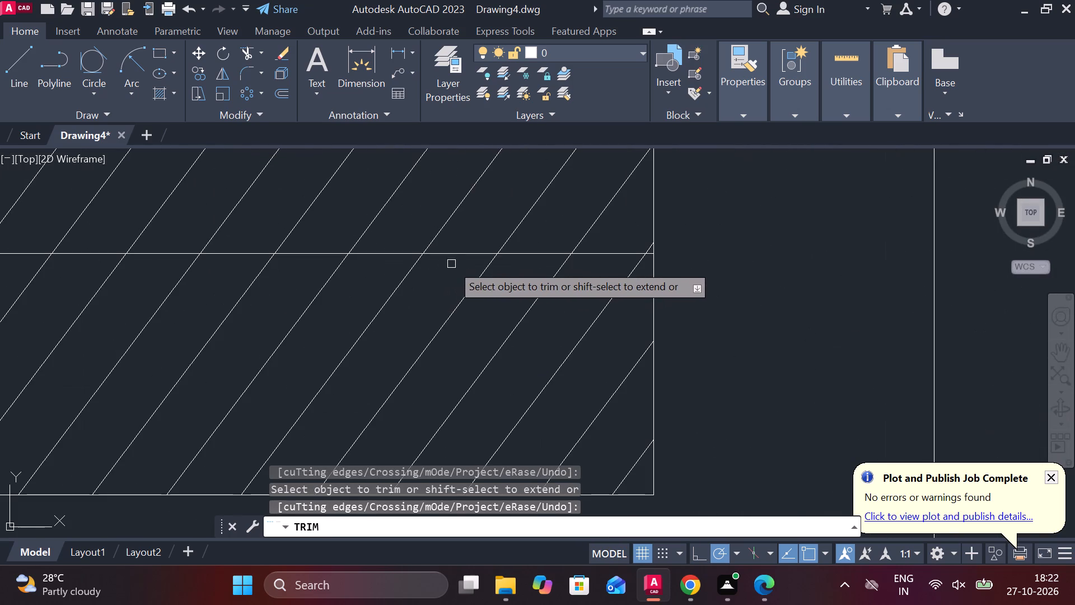
click(454, 253)
click(453, 253)
scroll(457, 252, down, 2)
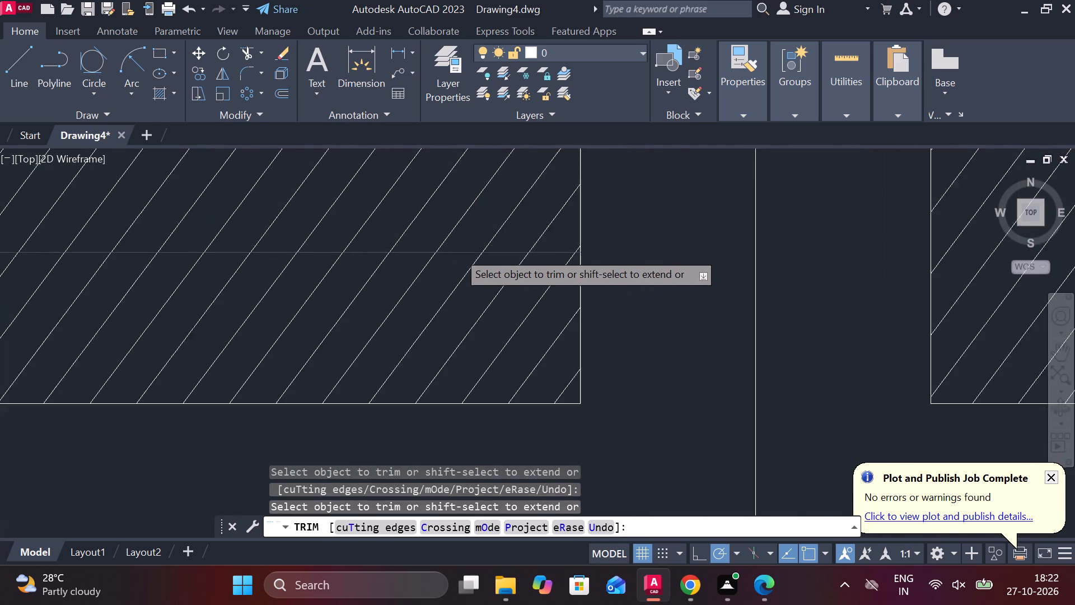
scroll(457, 252, down, 1)
scroll(433, 248, up, 3)
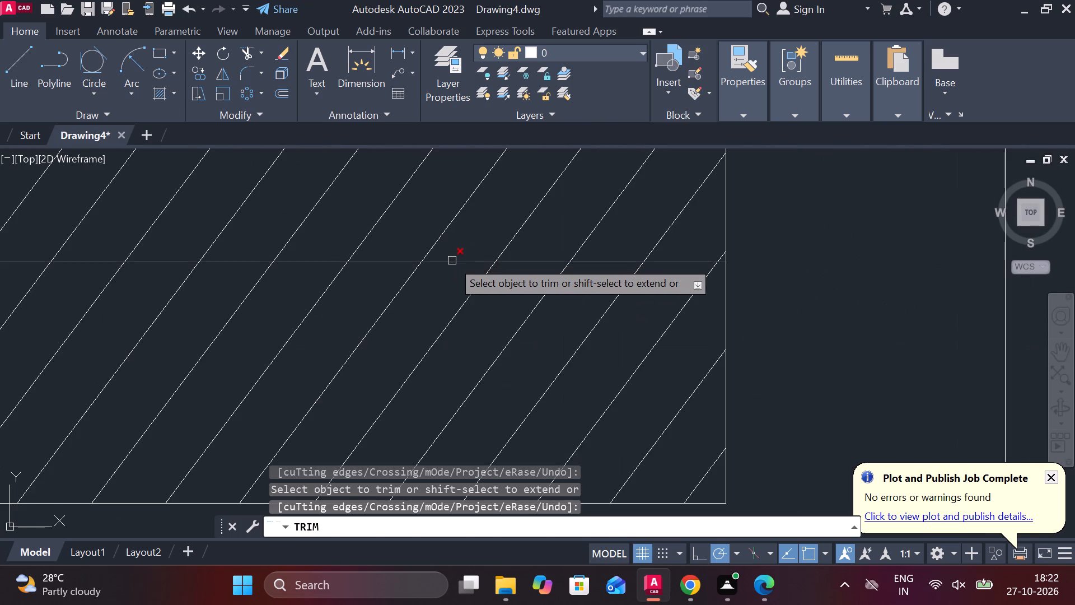
click(452, 260)
scroll(452, 260, down, 3)
scroll(554, 321, down, 2)
key(Escape)
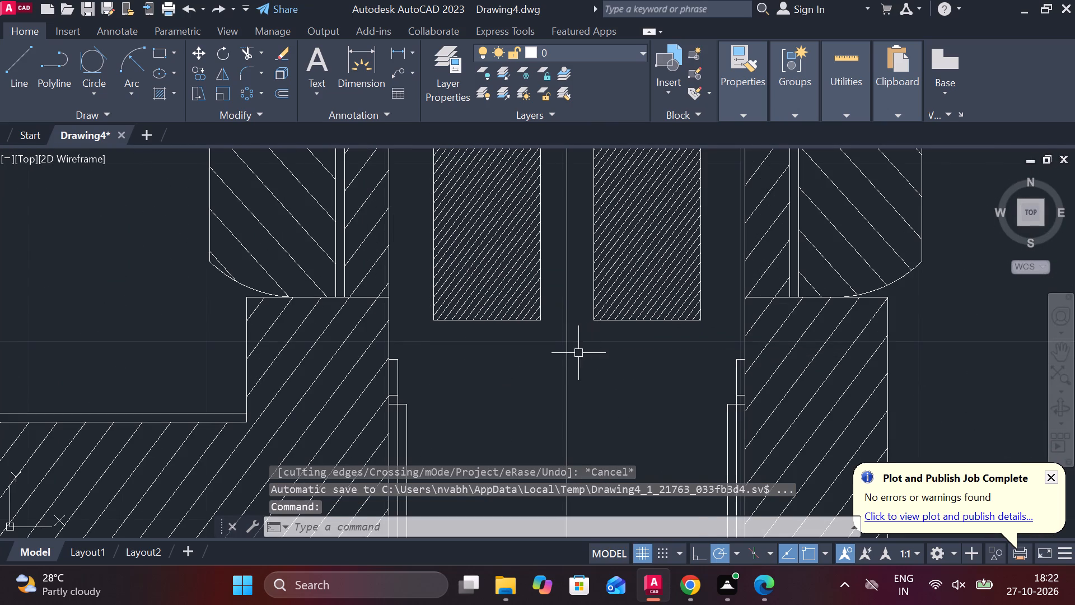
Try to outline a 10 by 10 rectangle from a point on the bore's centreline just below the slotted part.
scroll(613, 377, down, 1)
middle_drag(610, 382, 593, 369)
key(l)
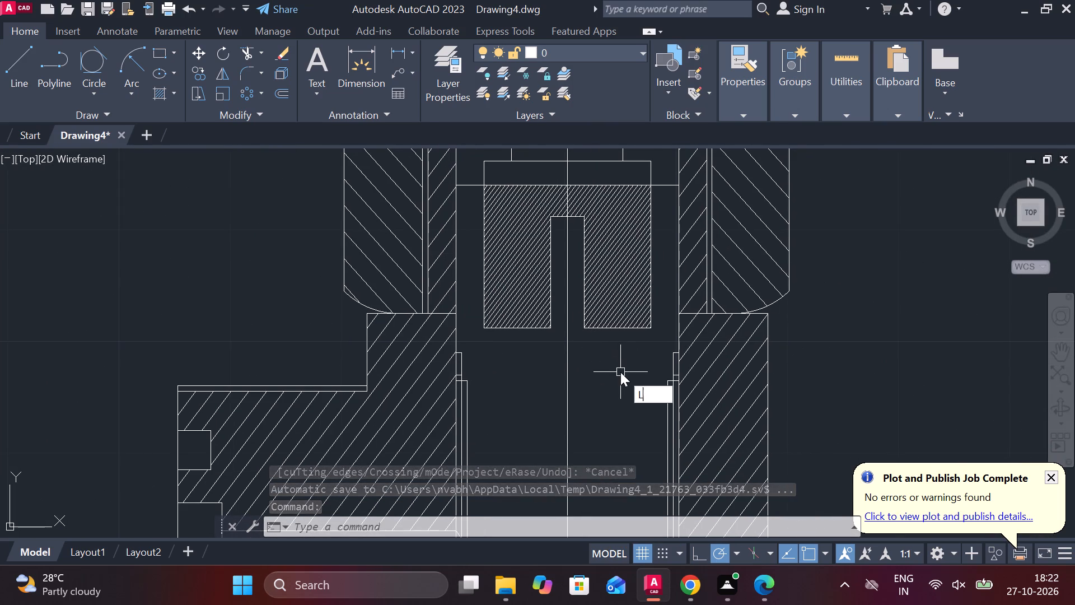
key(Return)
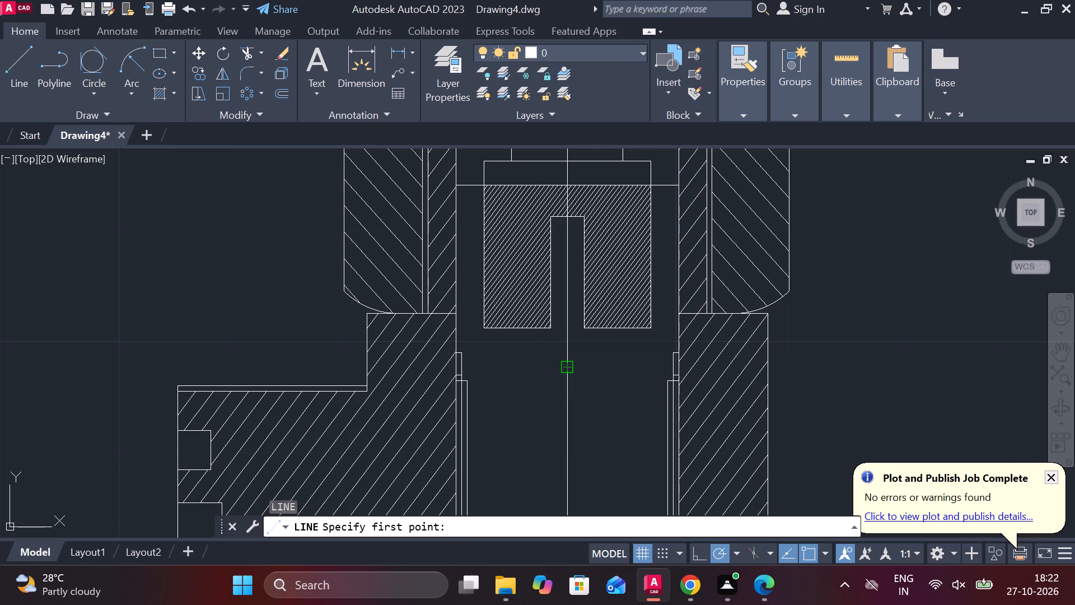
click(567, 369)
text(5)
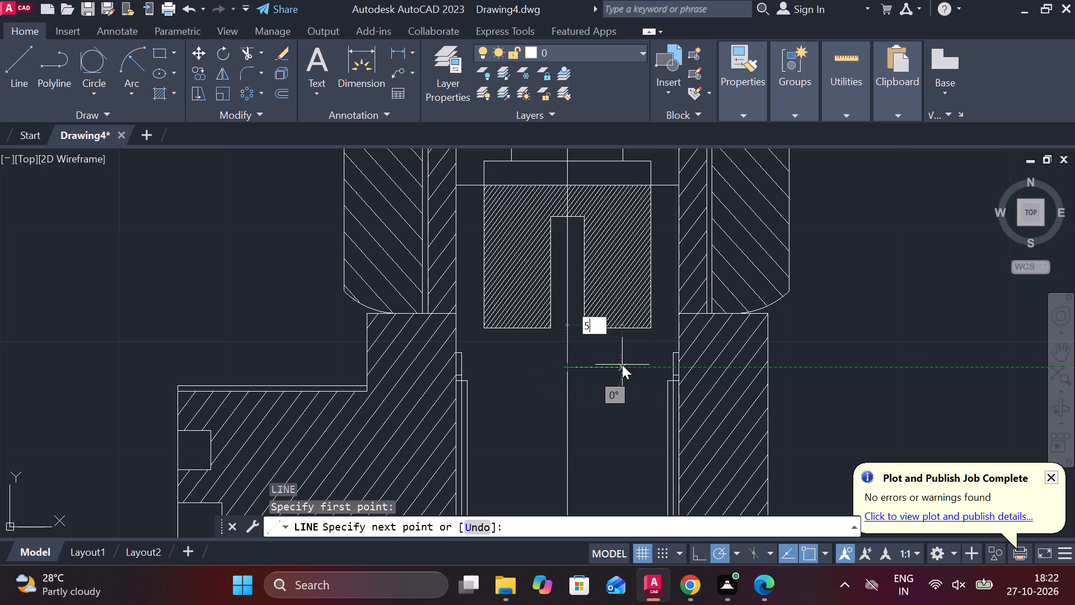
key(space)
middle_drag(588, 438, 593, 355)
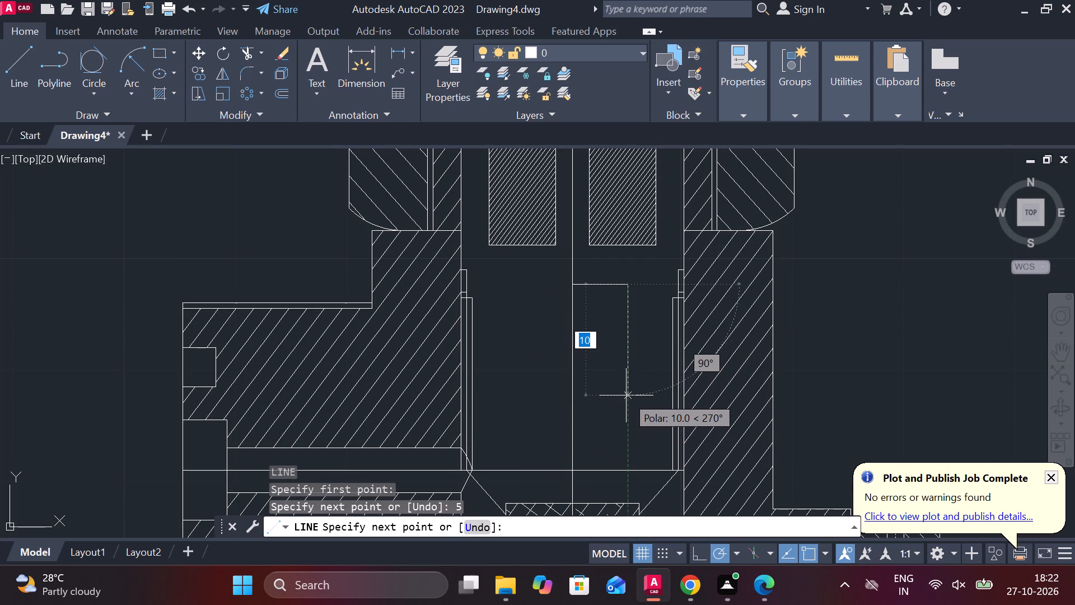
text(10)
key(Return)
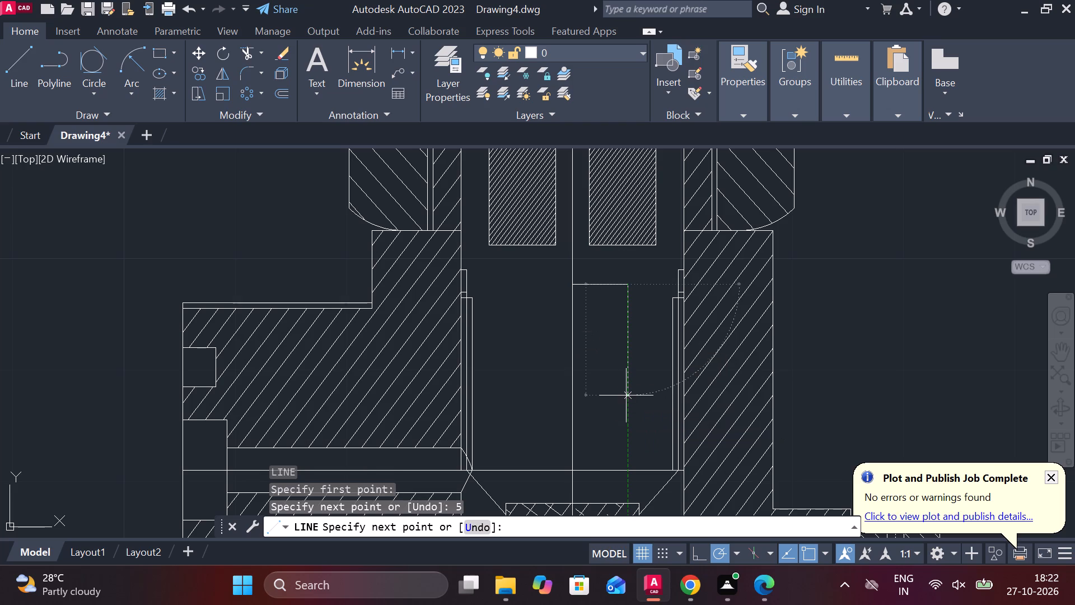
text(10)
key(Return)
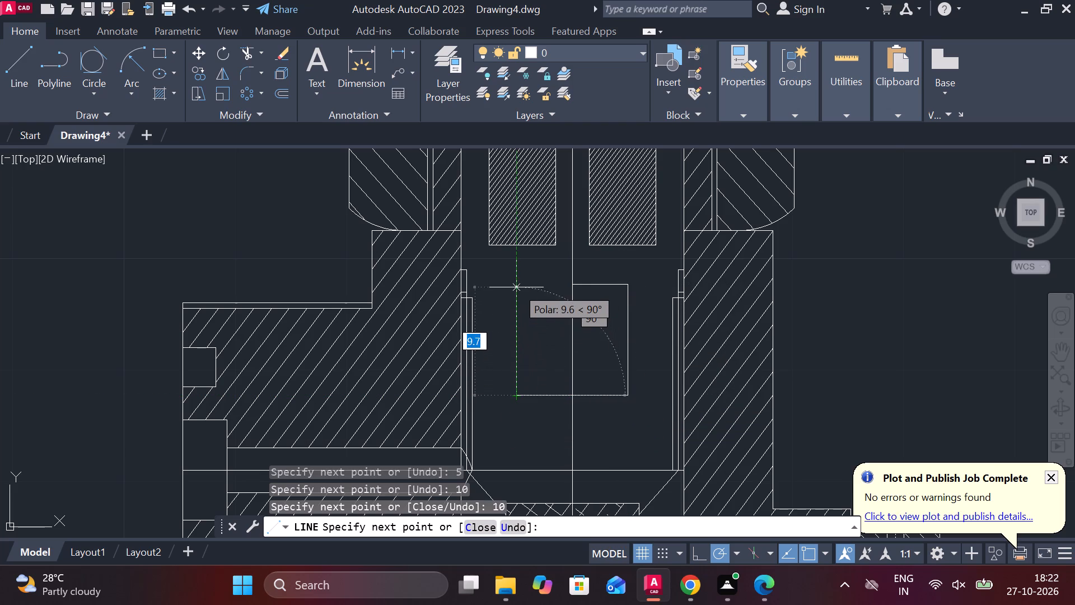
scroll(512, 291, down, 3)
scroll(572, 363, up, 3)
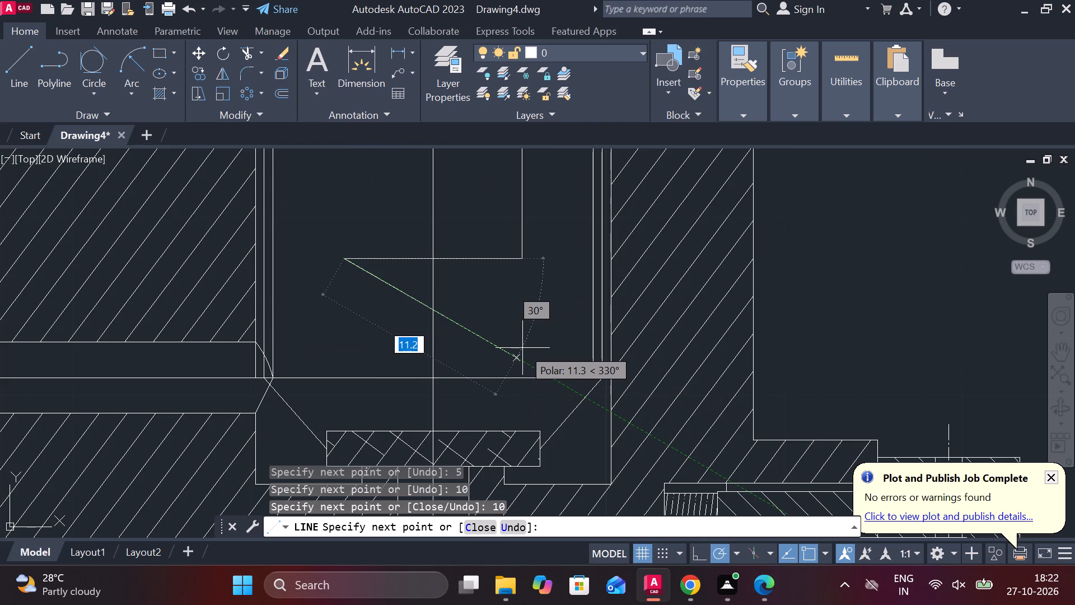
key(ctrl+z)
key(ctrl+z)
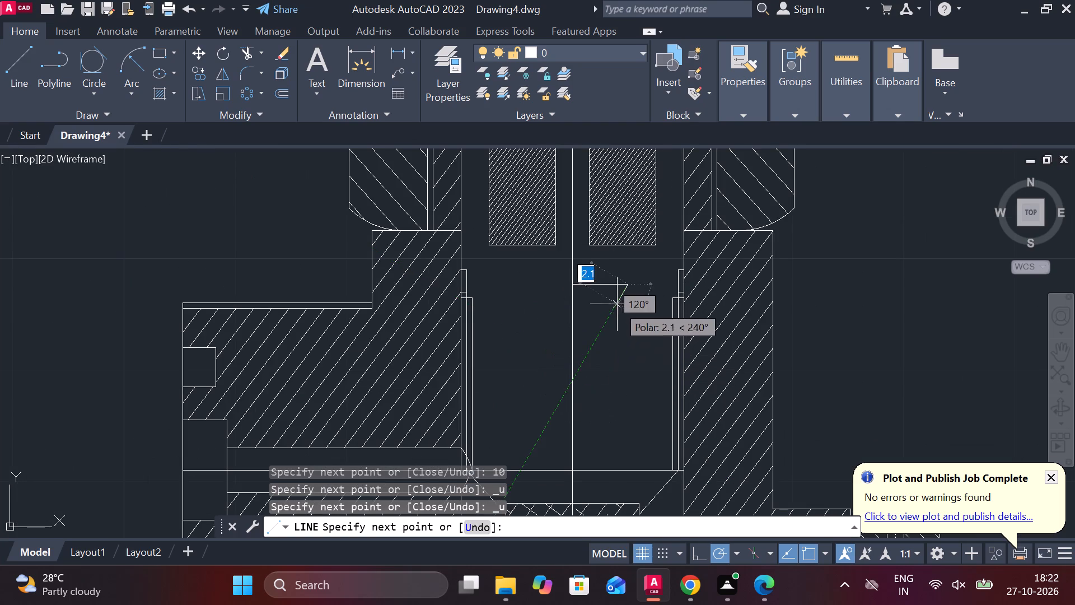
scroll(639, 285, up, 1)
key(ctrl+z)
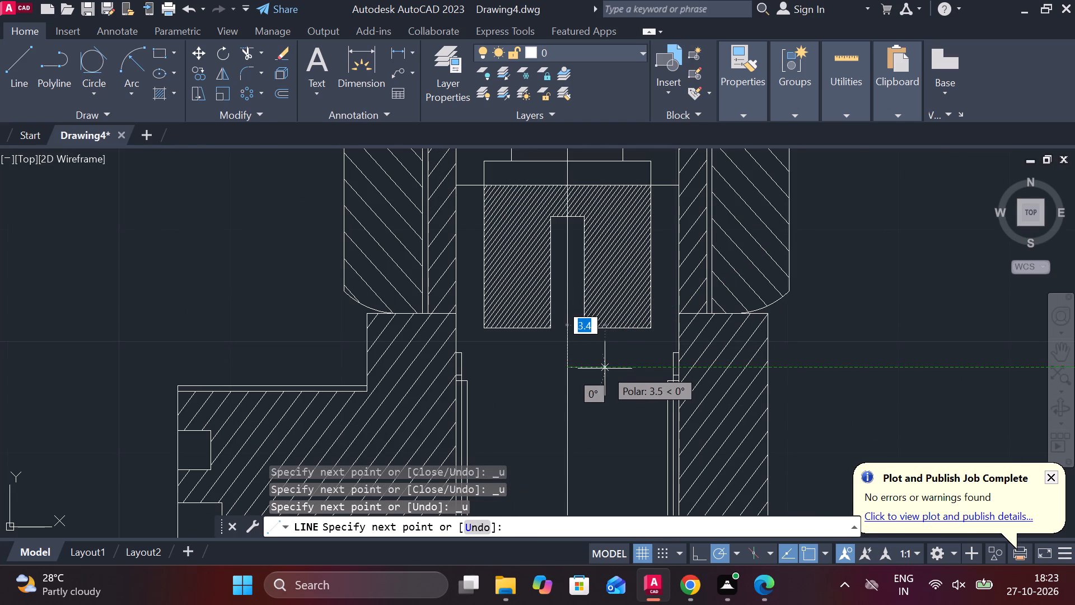
Draw a closed rectangle 6 wide and 10 high, centred on the bore's centreline below the slotted part.
scroll(598, 369, up, 2)
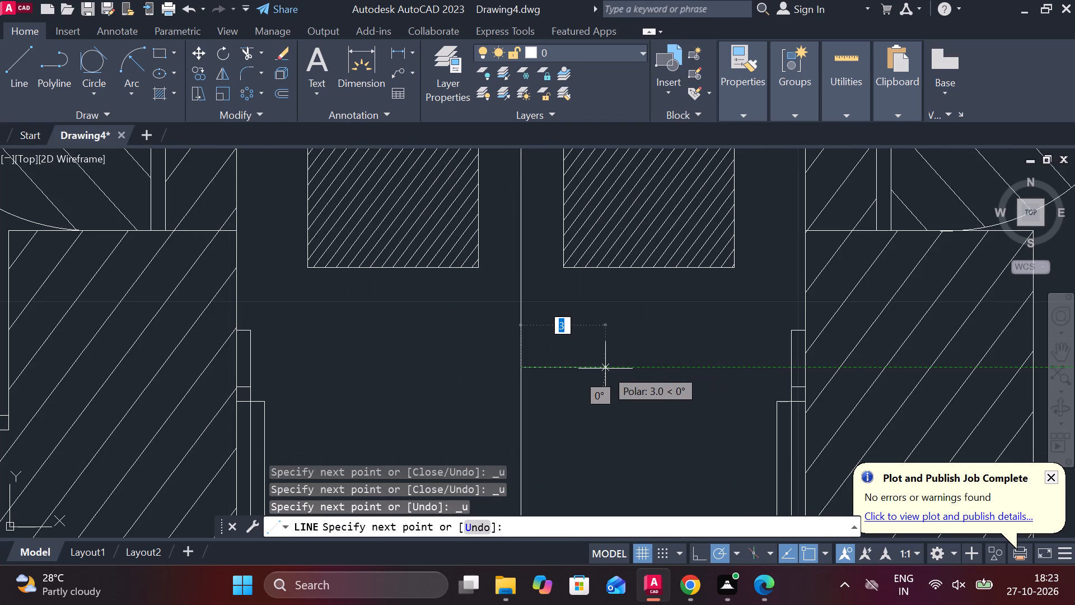
text(3)
key(space)
scroll(615, 415, down, 2)
middle_drag(610, 419, 595, 279)
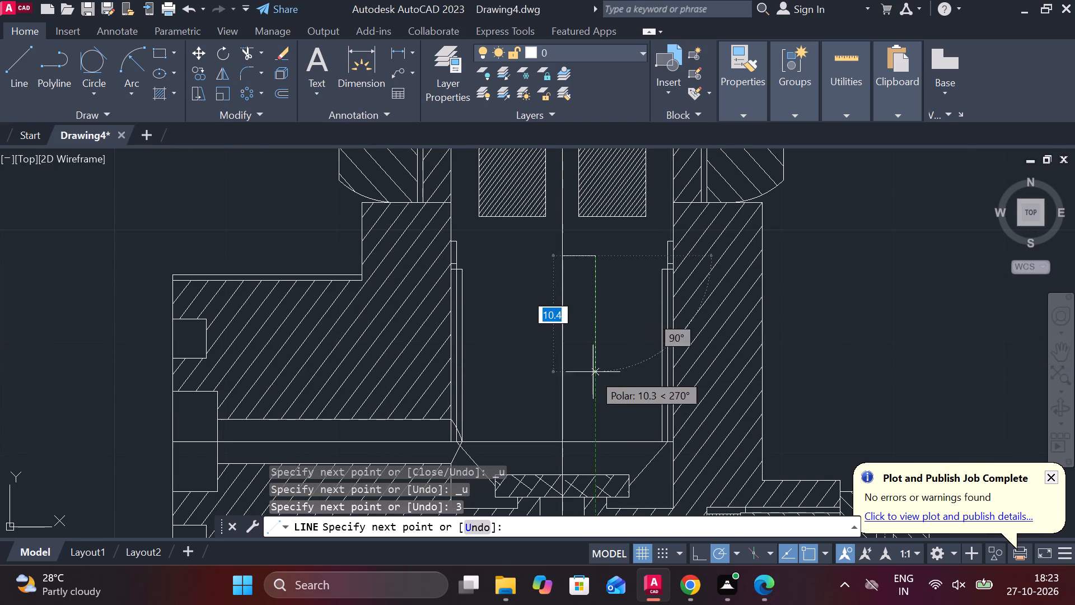
text(10)
key(Return)
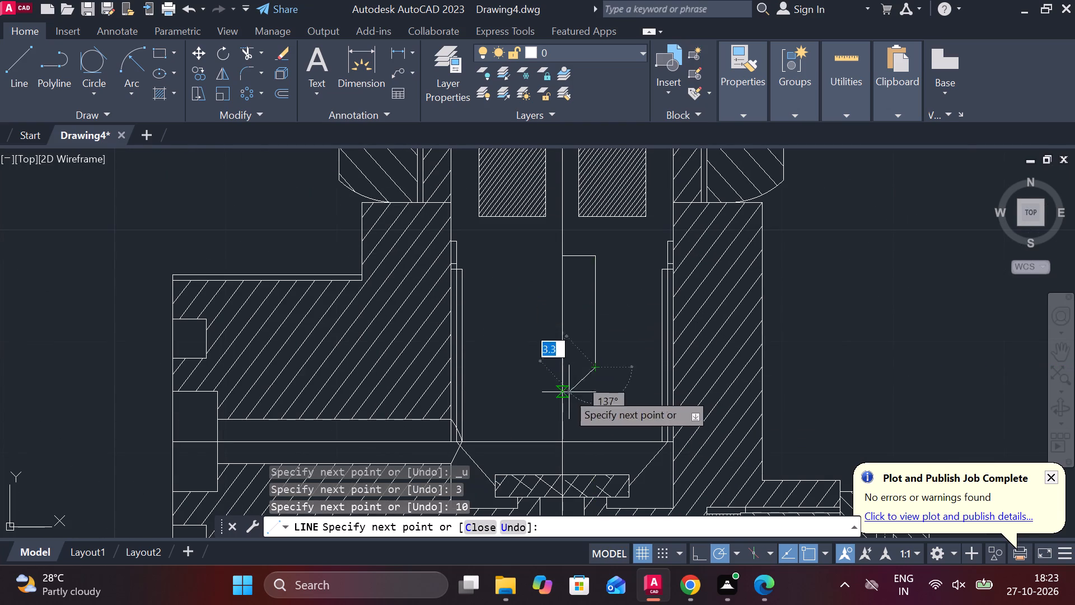
key(6)
key(shift+Return)
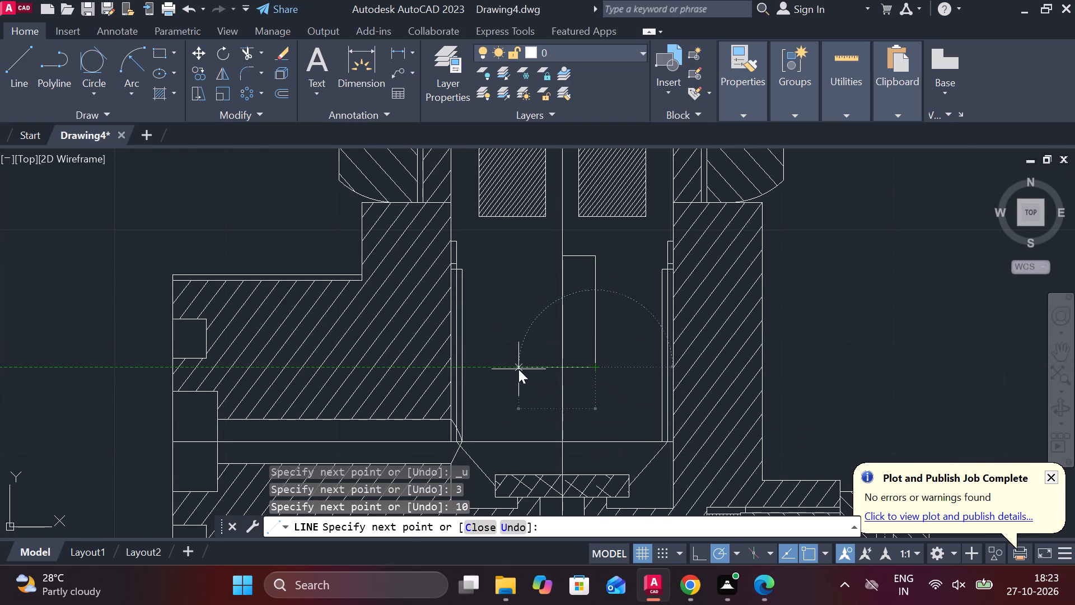
text(10)
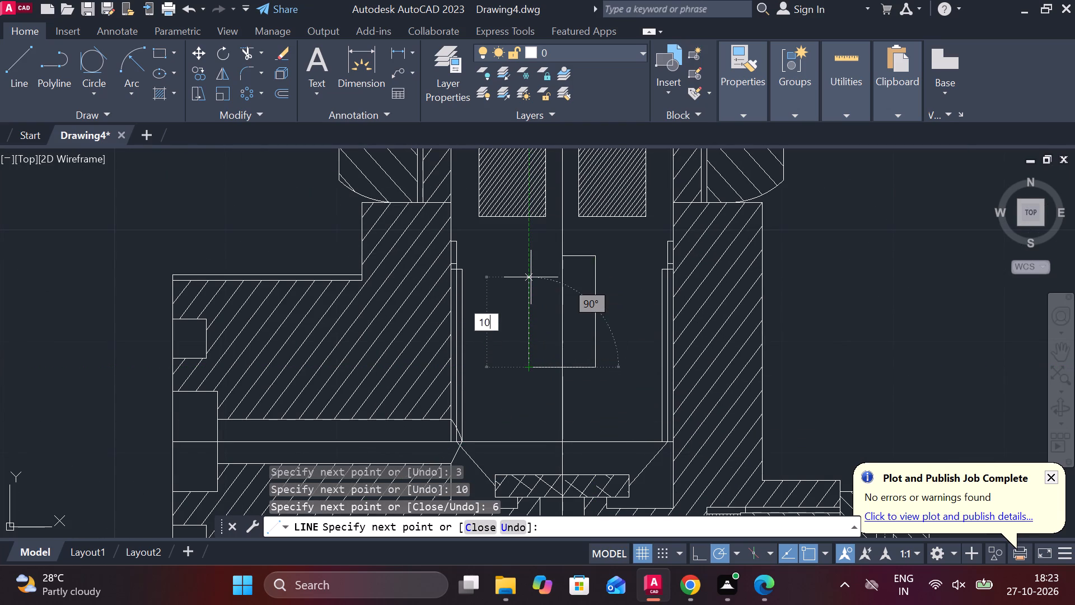
key(Return)
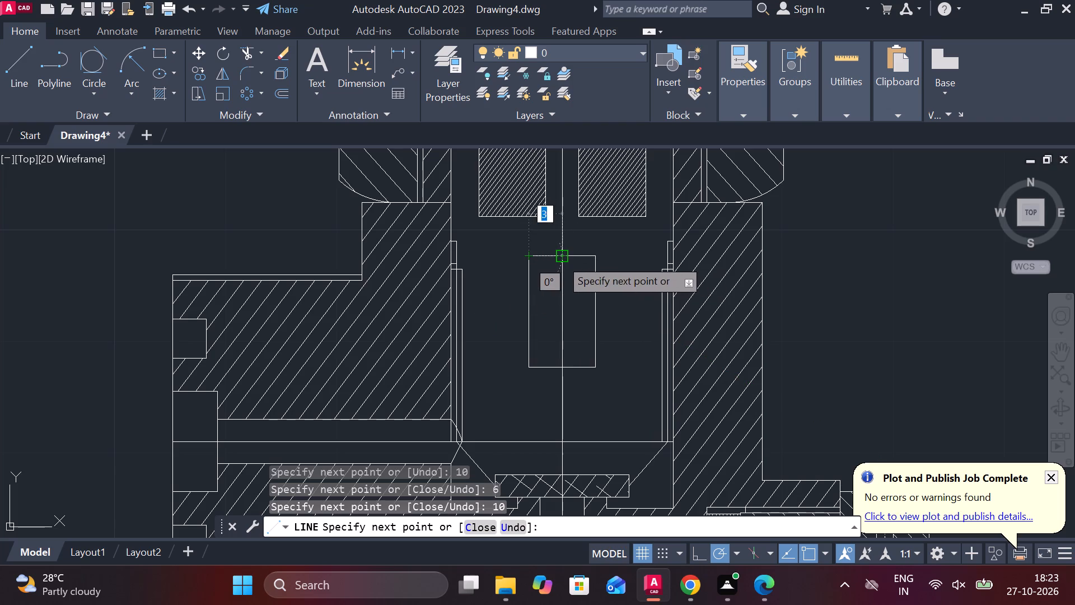
click(560, 258)
scroll(584, 254, down, 2)
scroll(572, 264, up, 2)
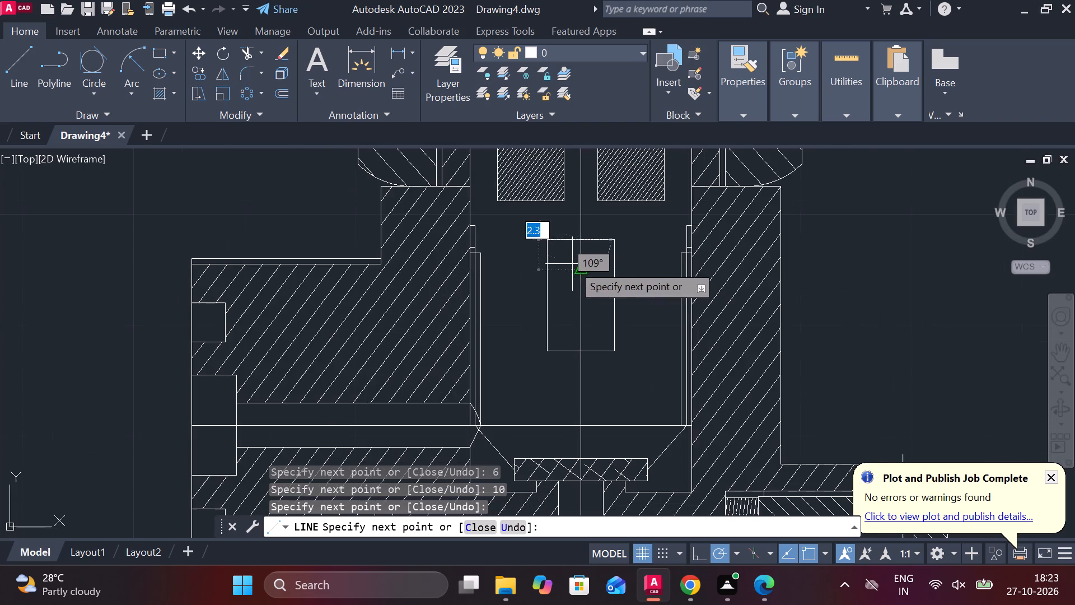
key(Escape)
Start a hatch with its angle set to 99.
scroll(610, 295, down, 1)
middle_drag(609, 302, 601, 362)
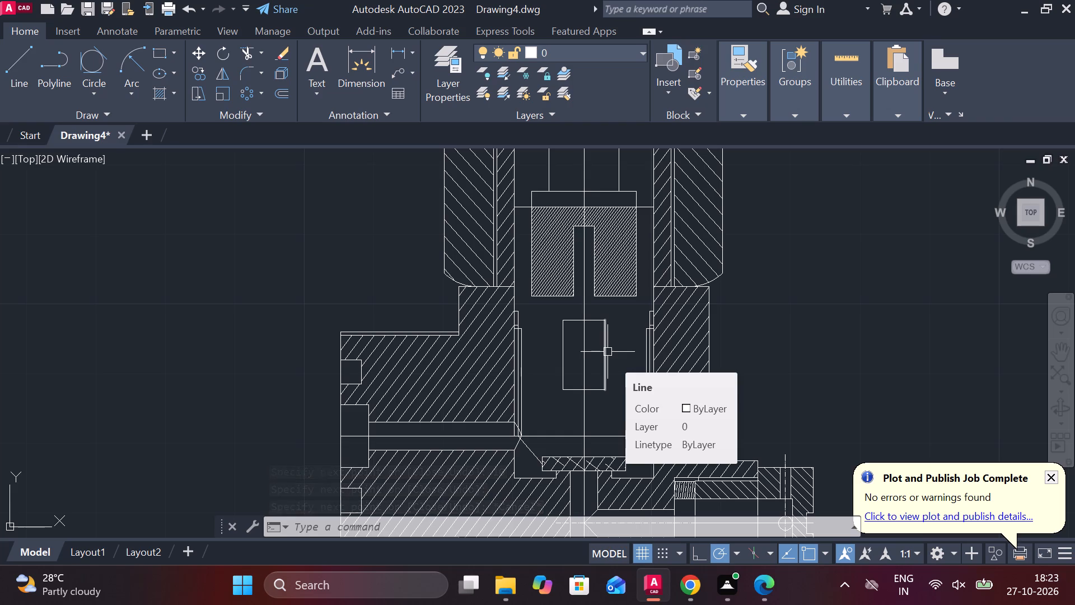
scroll(573, 305, down, 2)
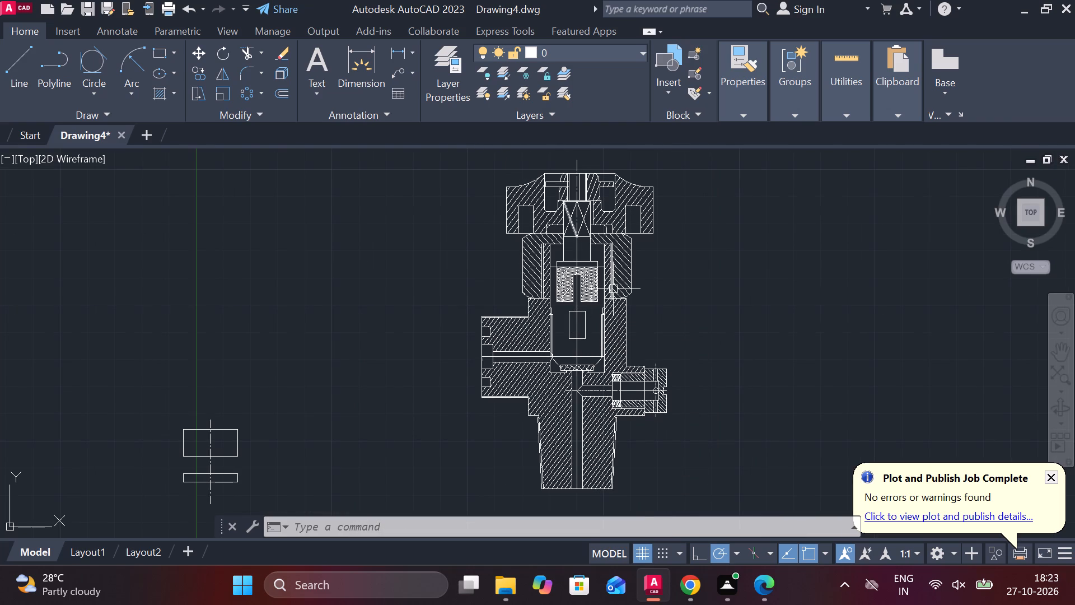
scroll(610, 312, up, 2)
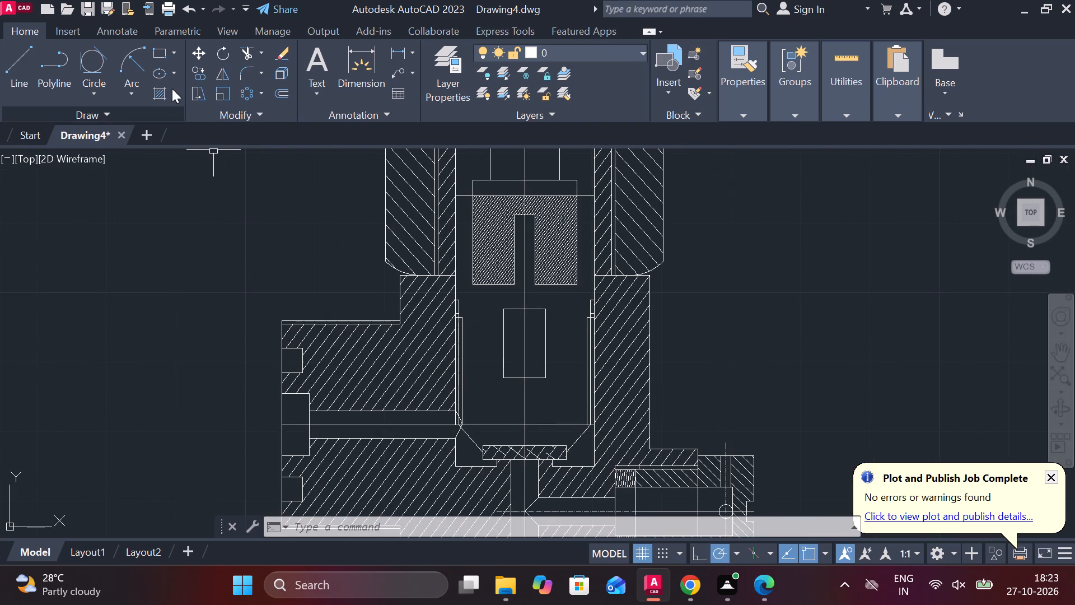
click(158, 96)
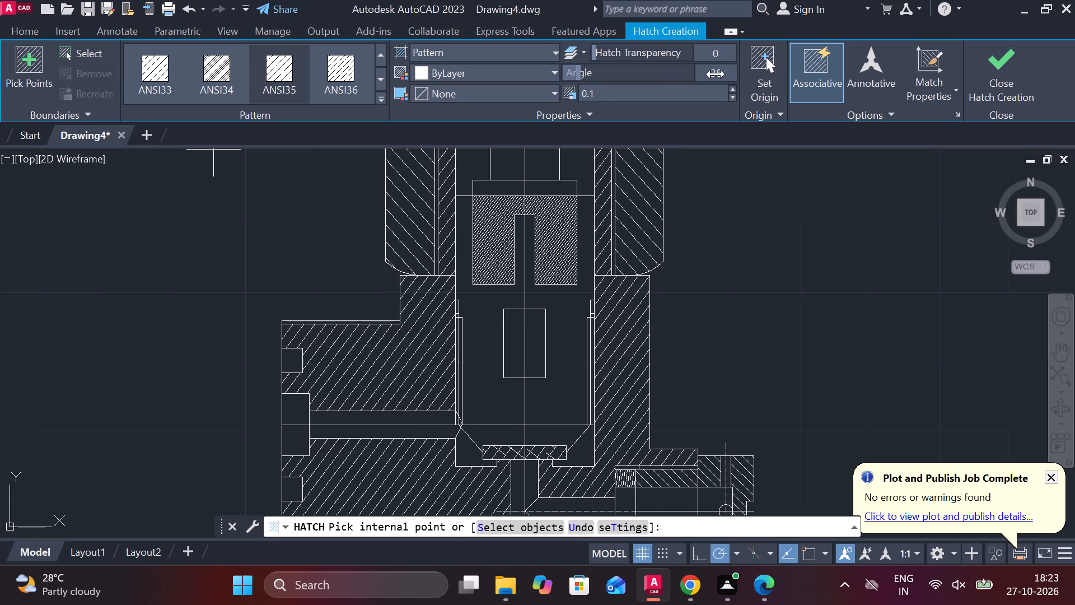
drag(716, 74, 754, 75)
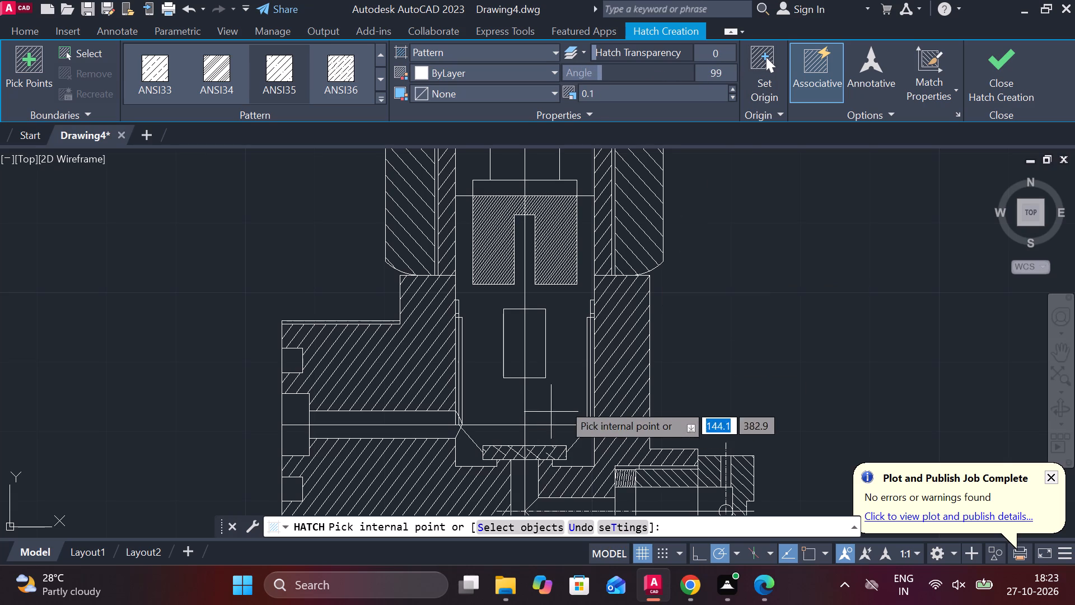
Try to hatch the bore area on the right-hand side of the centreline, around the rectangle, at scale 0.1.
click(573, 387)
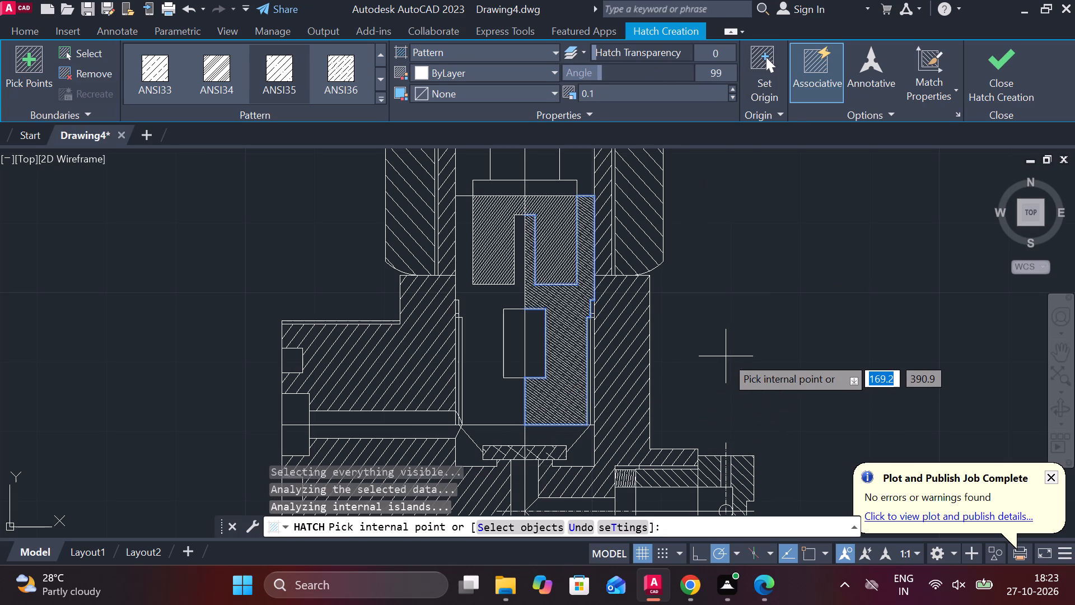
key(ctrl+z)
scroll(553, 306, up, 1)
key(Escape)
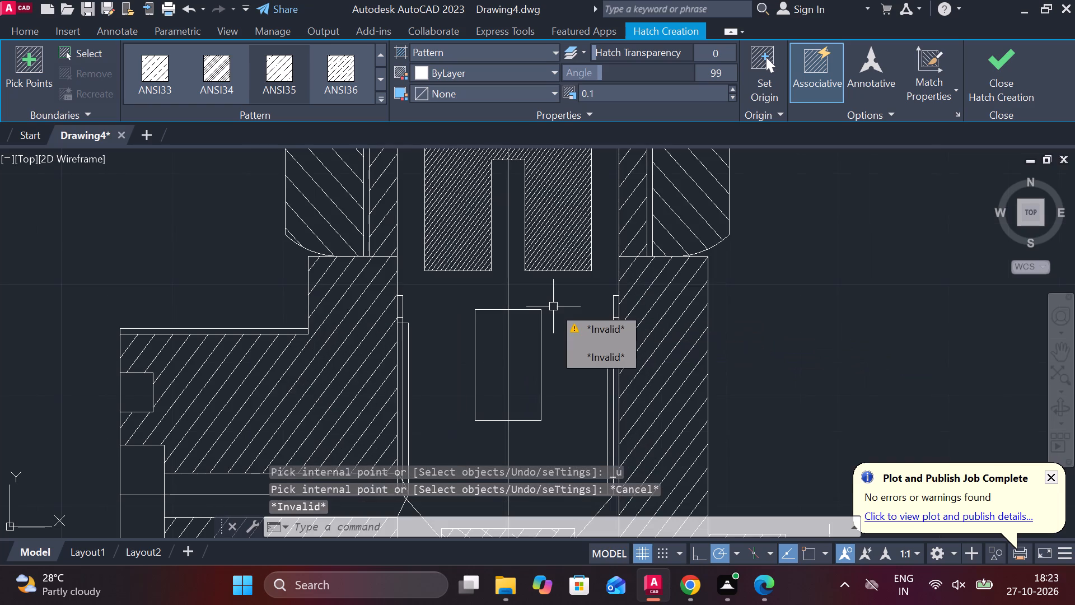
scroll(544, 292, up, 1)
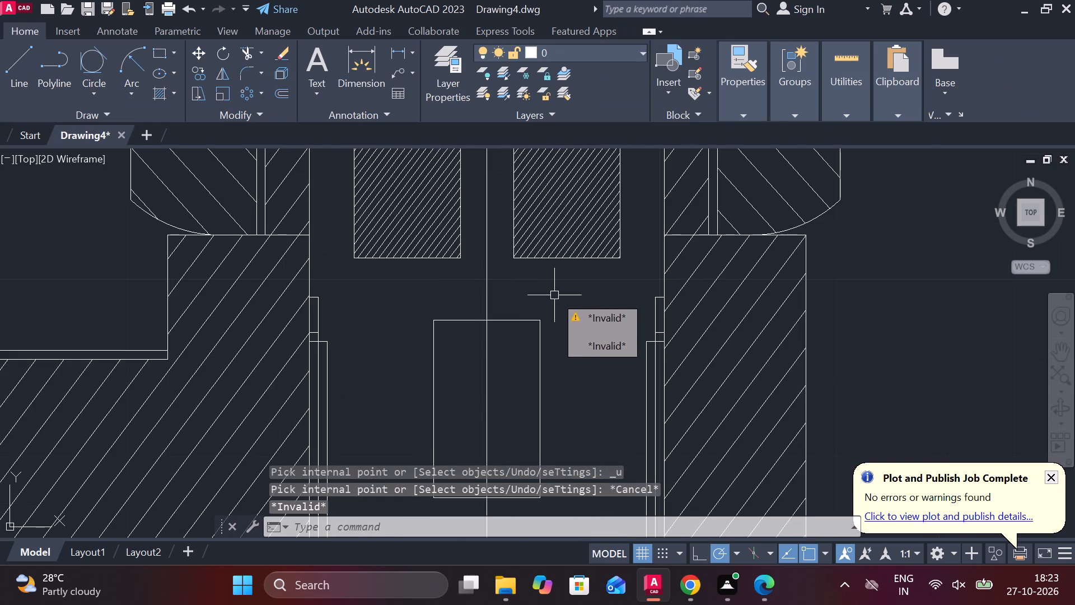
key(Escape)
Connect the rectangle's top corners to the slotted part's bottom edge with two outward-slanting lines, and close the slot's open bottom with a line.
key(l)
key(Return)
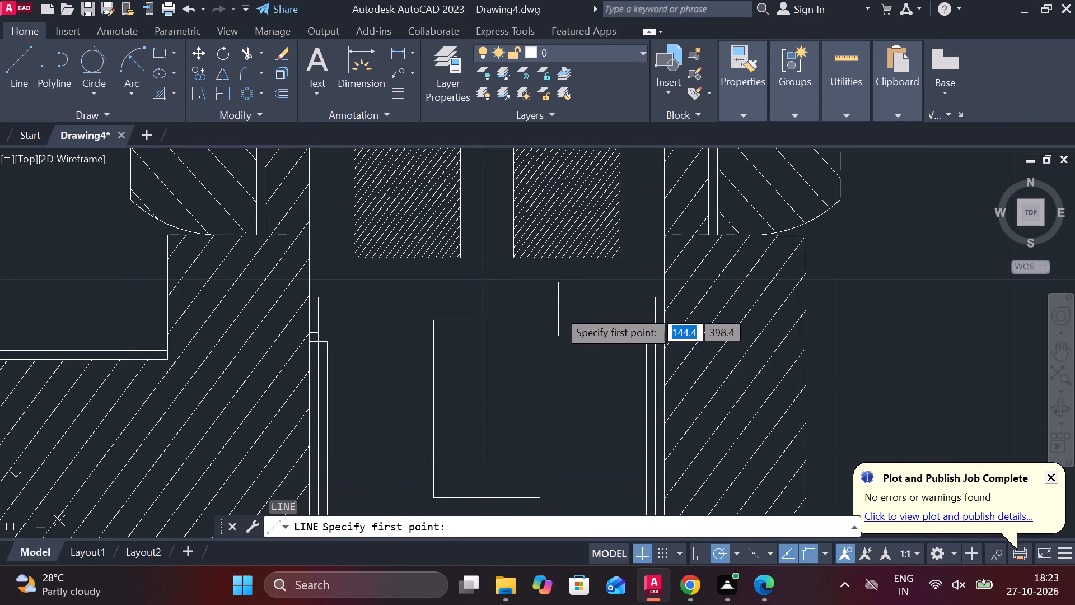
click(541, 313)
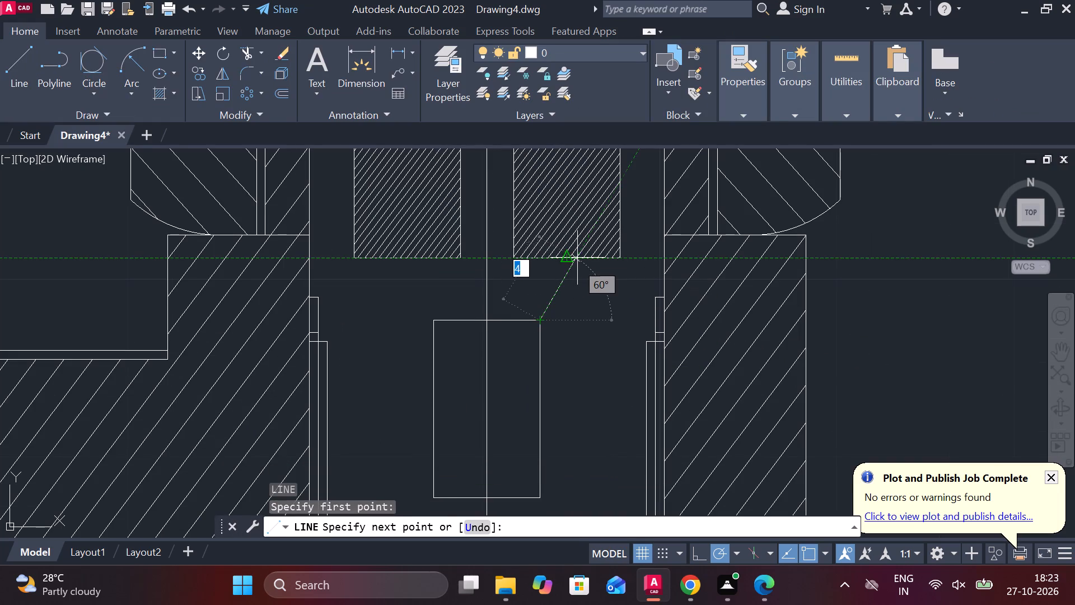
click(577, 258)
key(Escape)
key(space)
click(431, 315)
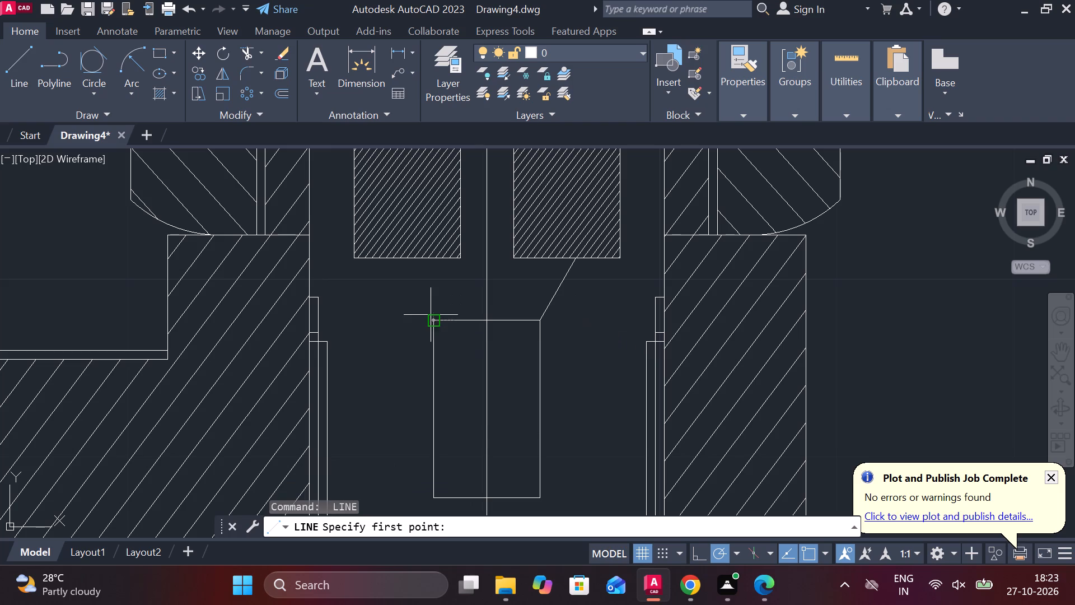
click(395, 259)
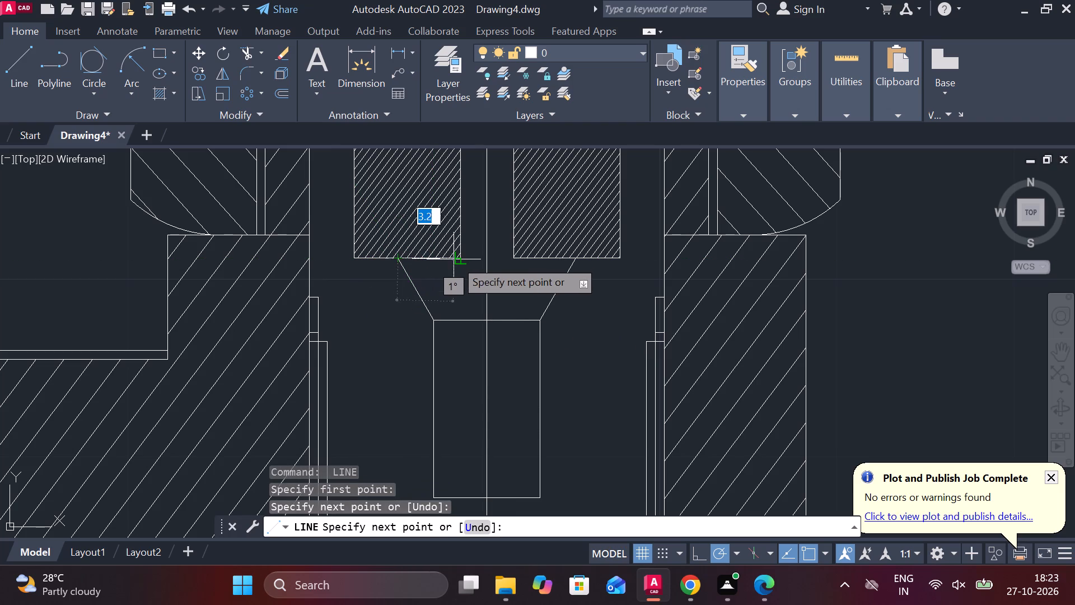
click(508, 257)
key(Escape)
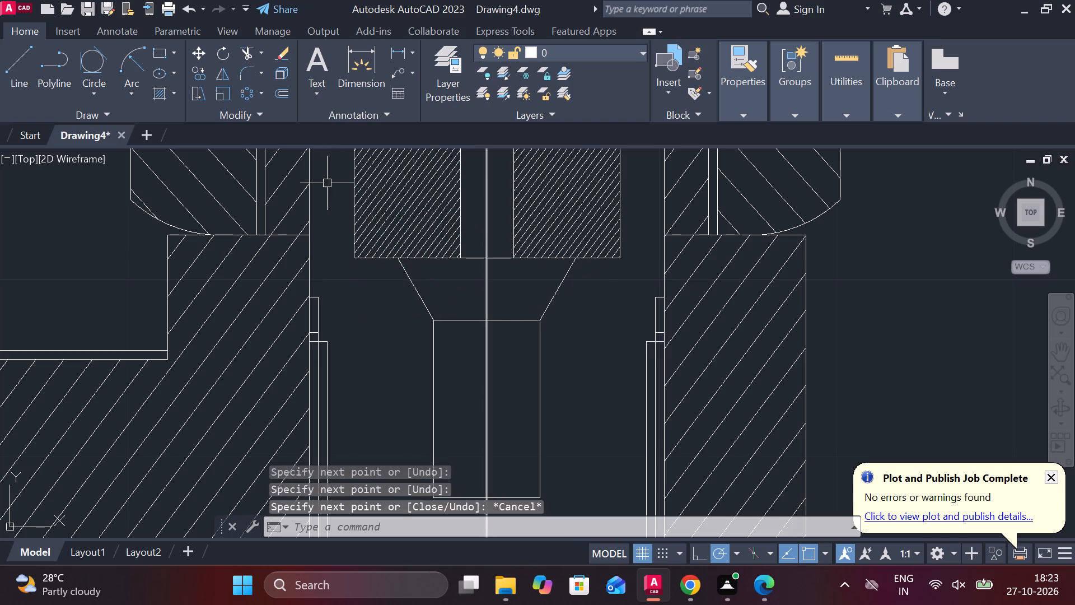
Hatch the bore area on both sides of the tapered profile and rectangle at scale 0.3.
click(158, 96)
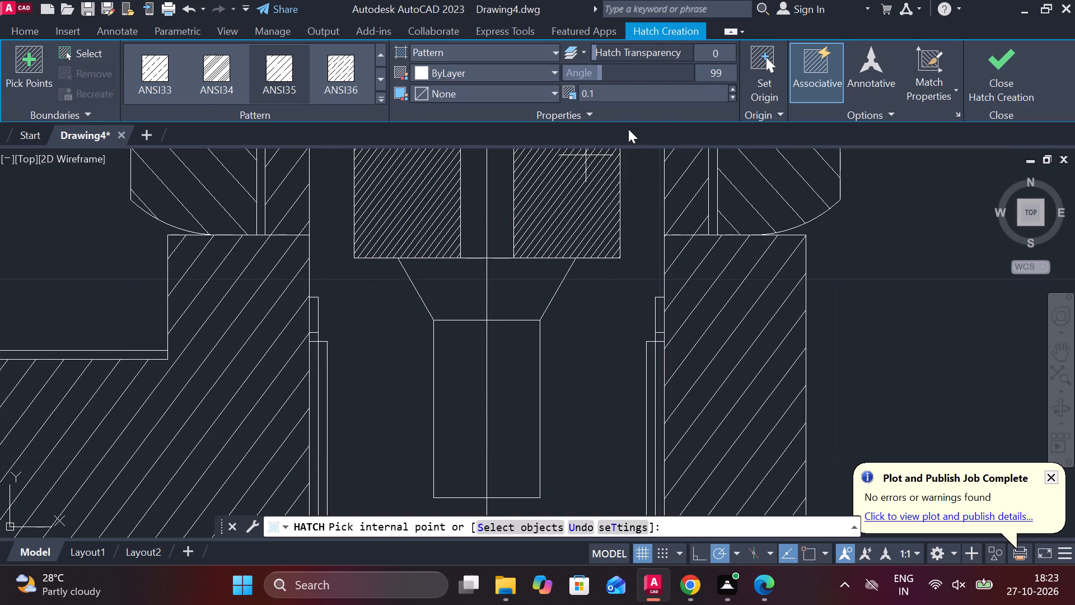
click(656, 95)
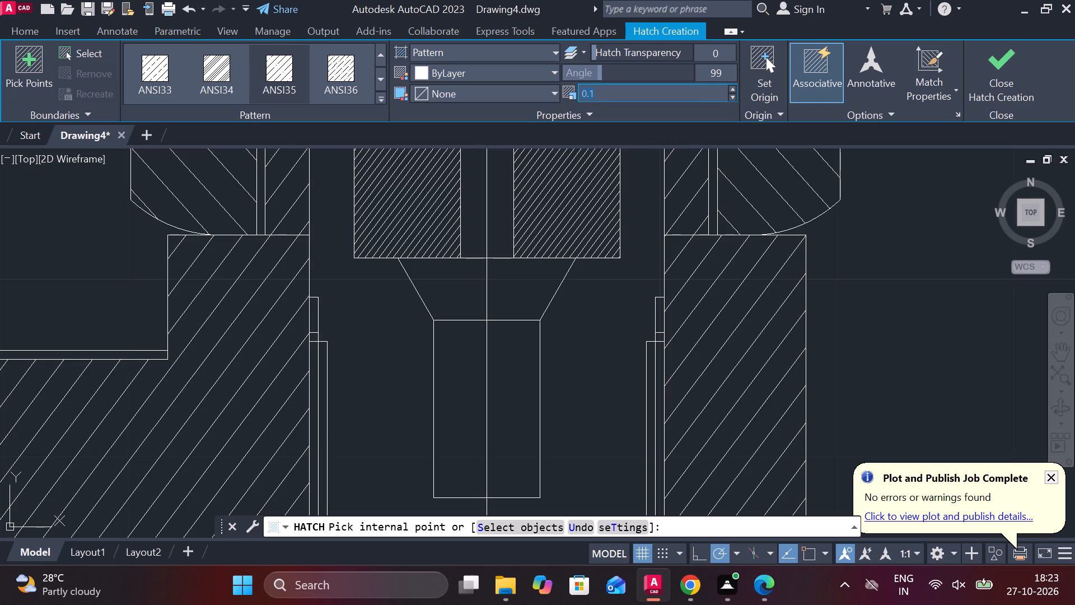
text(.3)
key(Return)
click(613, 331)
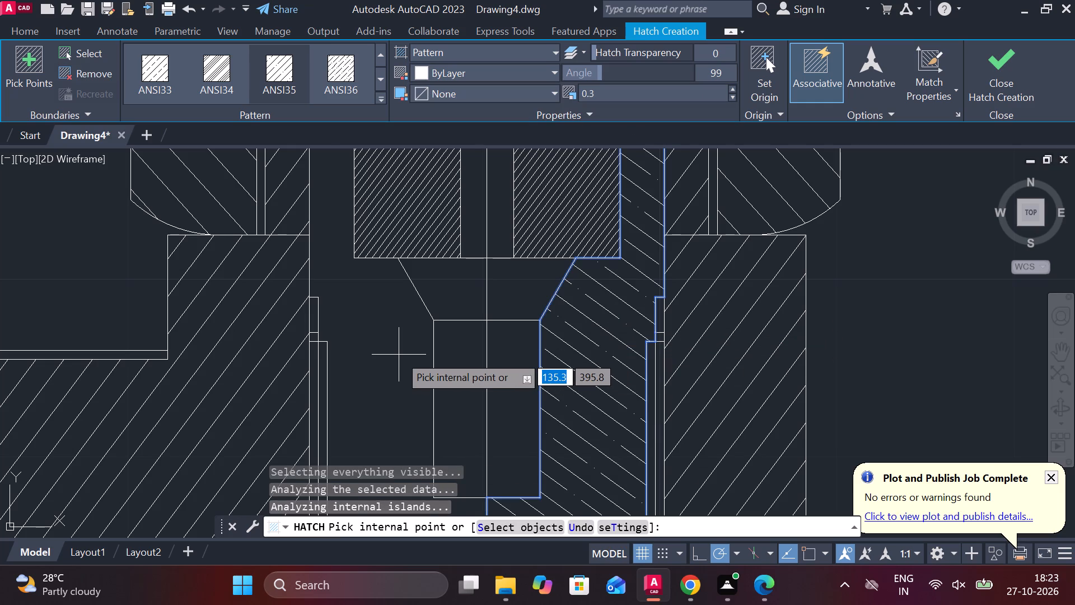
click(399, 355)
scroll(399, 355, down, 3)
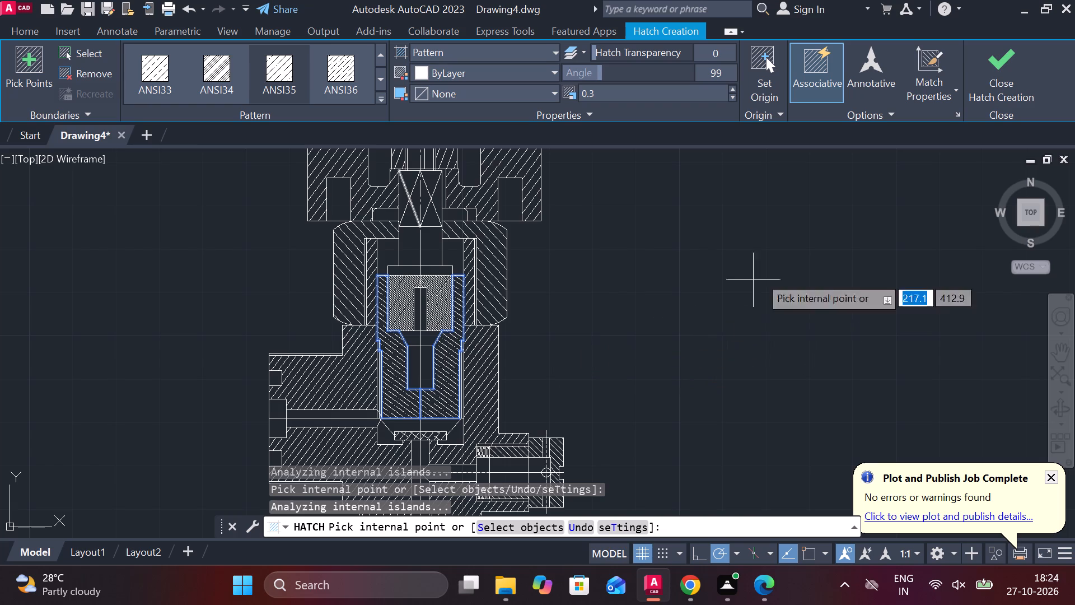
click(990, 78)
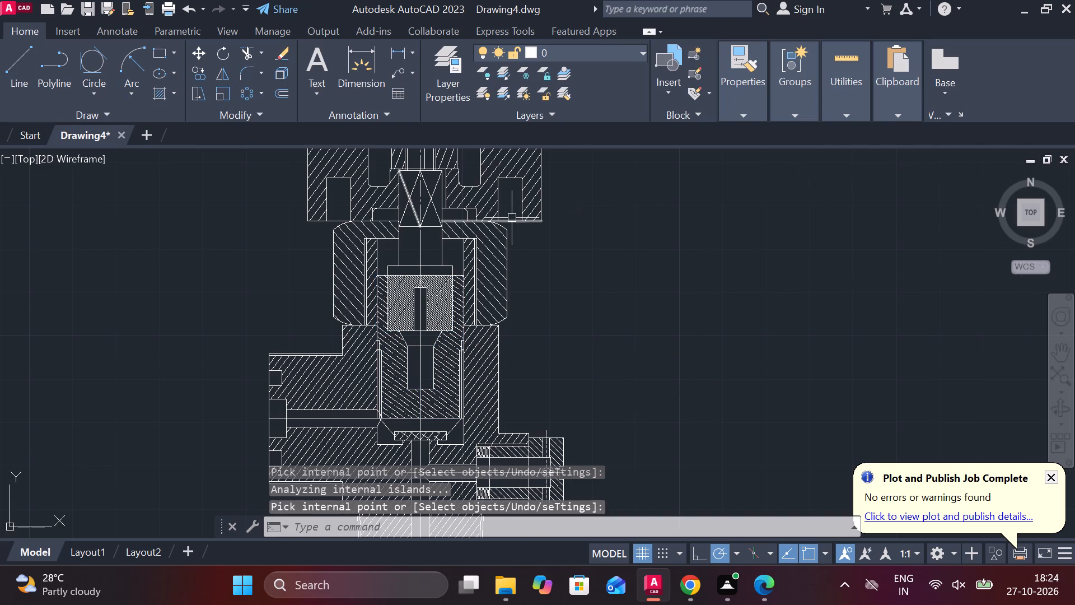
Trim the square corner lines outside the rounded corner of the handwheel's right-hand underside recess.
scroll(437, 209, up, 2)
middle_drag(422, 234, 531, 263)
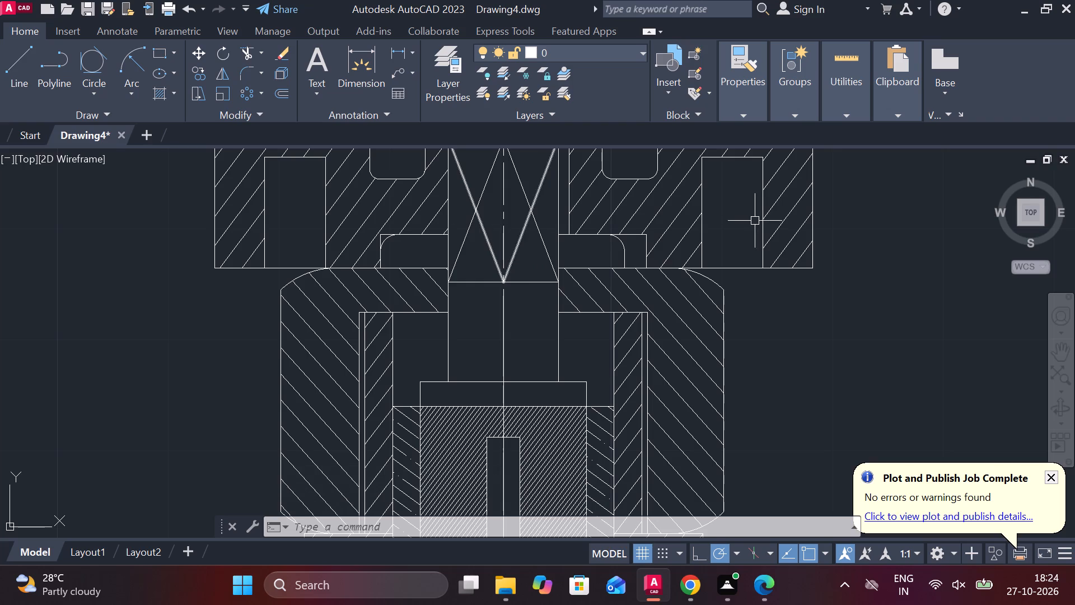
scroll(615, 236, up, 2)
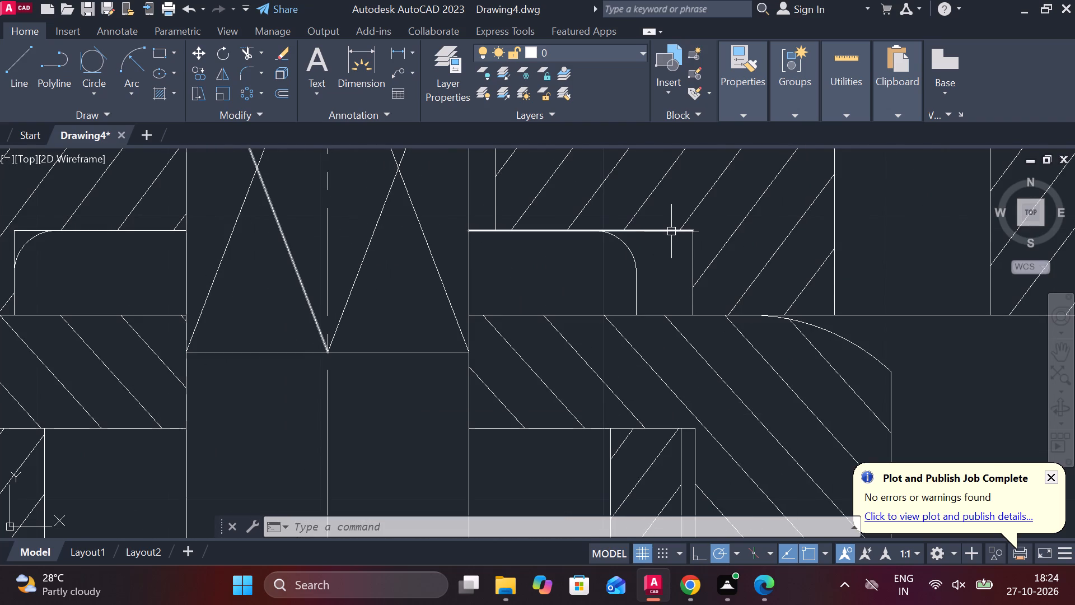
text(TR)
key(space)
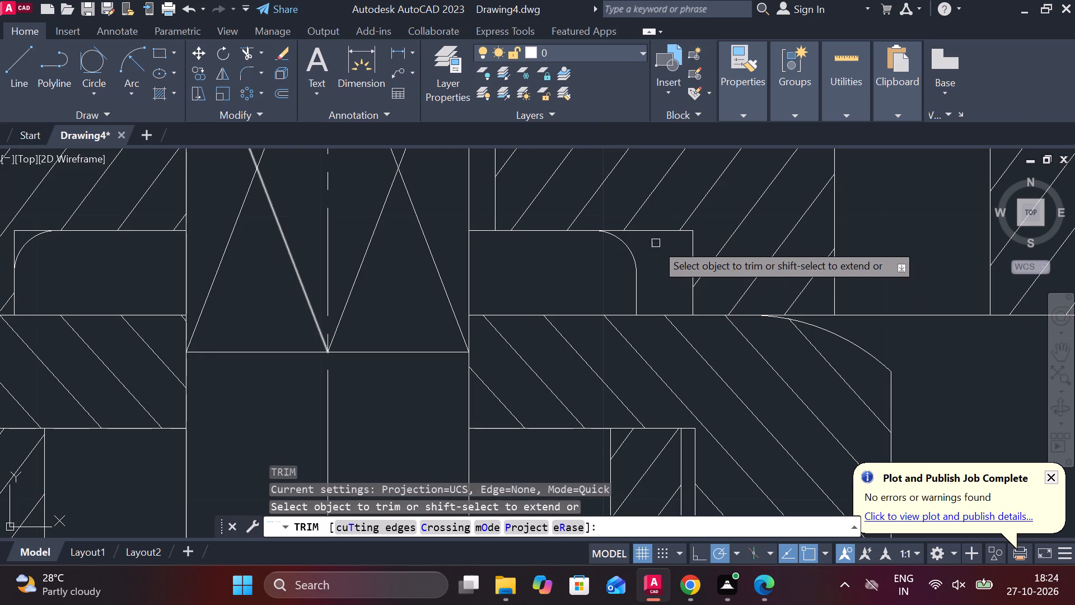
click(654, 227)
click(694, 243)
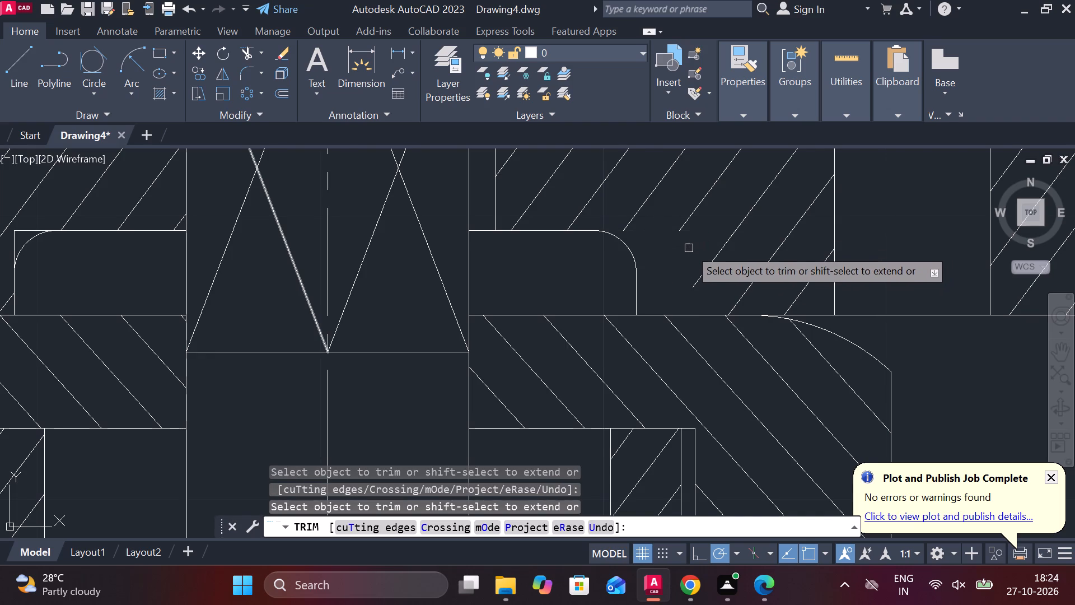
scroll(689, 248, down, 2)
key(Escape)
Mirror the left-hand recess's top and side lines about the spindle's centreline, keeping the originals.
scroll(401, 248, up, 2)
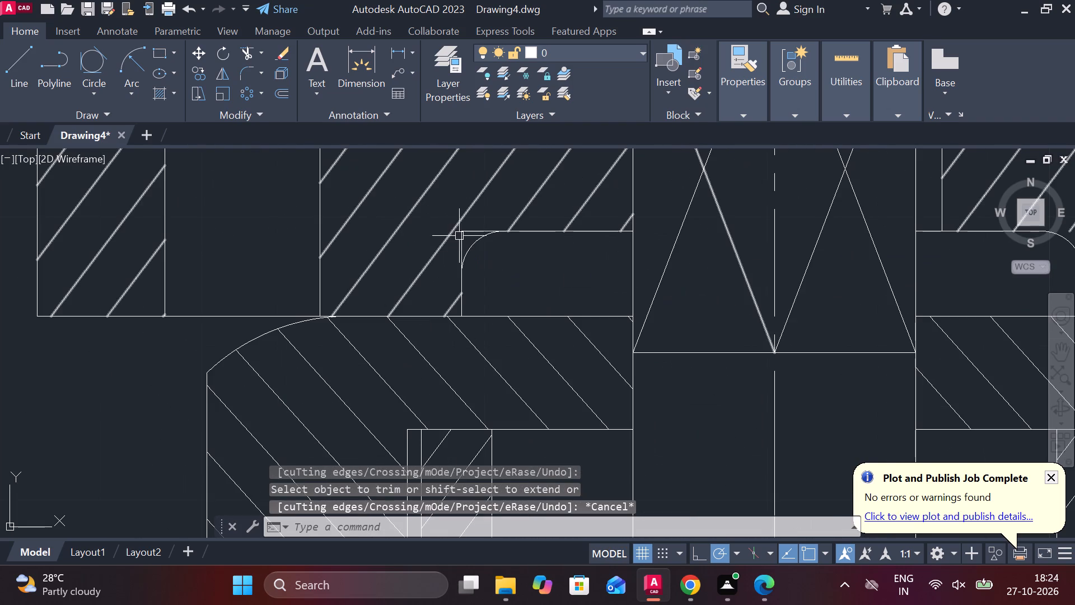
click(474, 229)
click(461, 240)
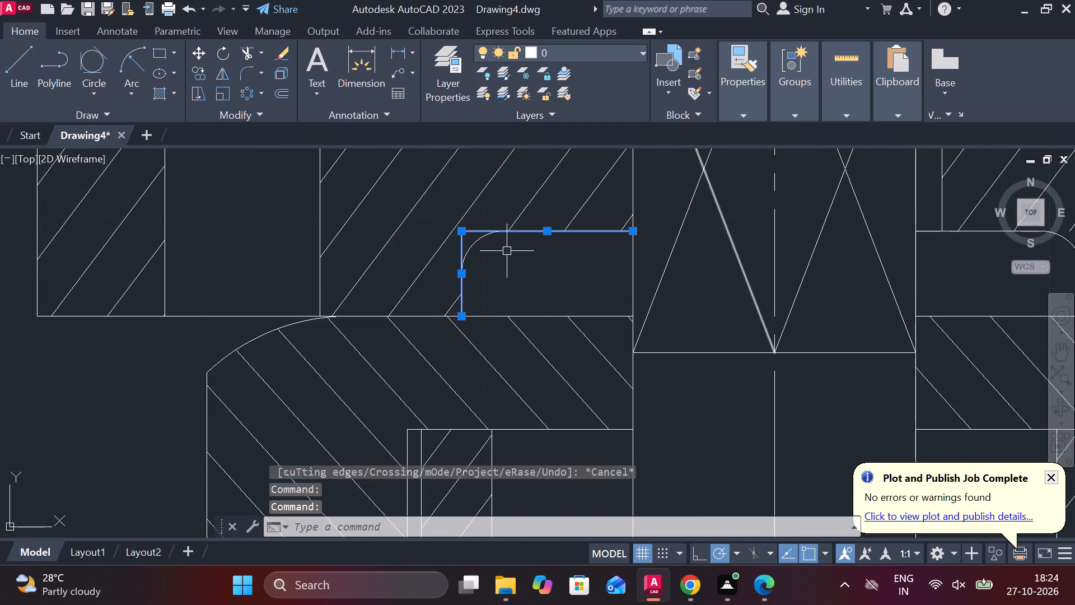
text(MI)
key(Return)
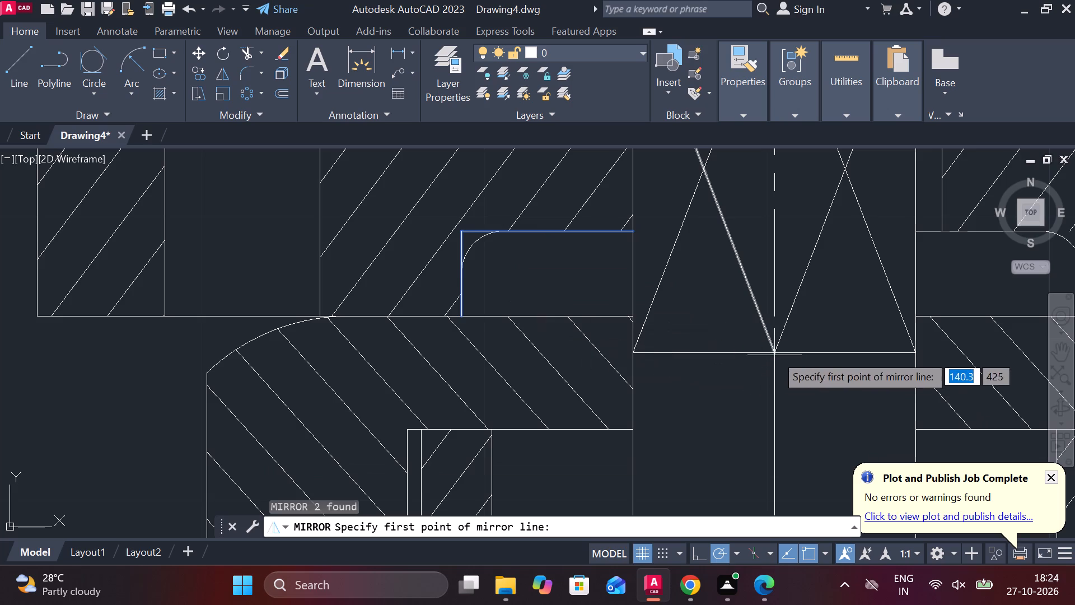
click(775, 350)
scroll(769, 341, down, 1)
middle_drag(764, 334, 722, 382)
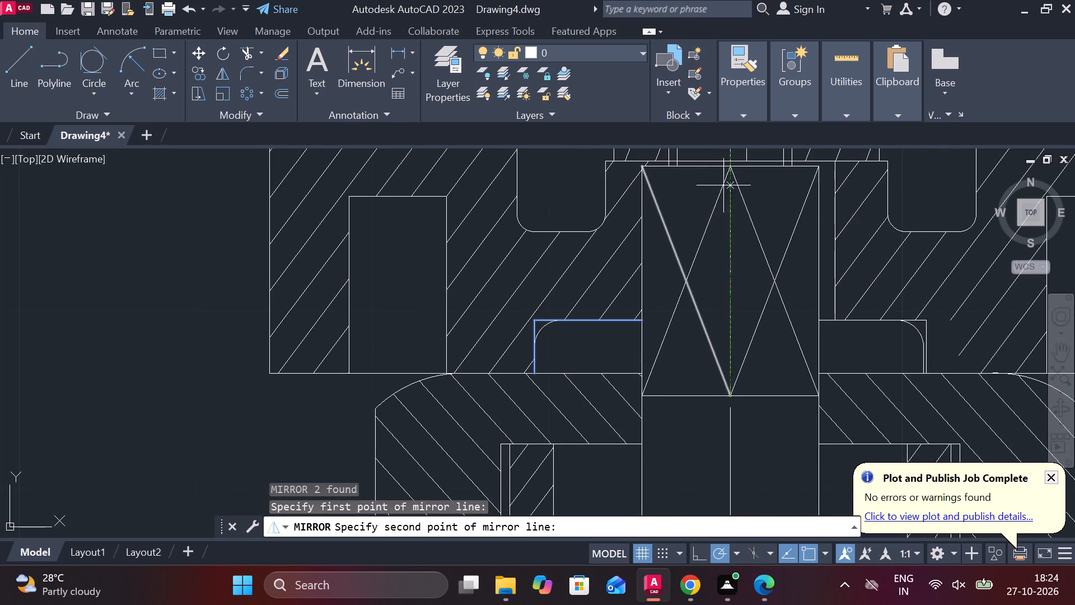
click(733, 171)
drag(776, 236, 733, 171)
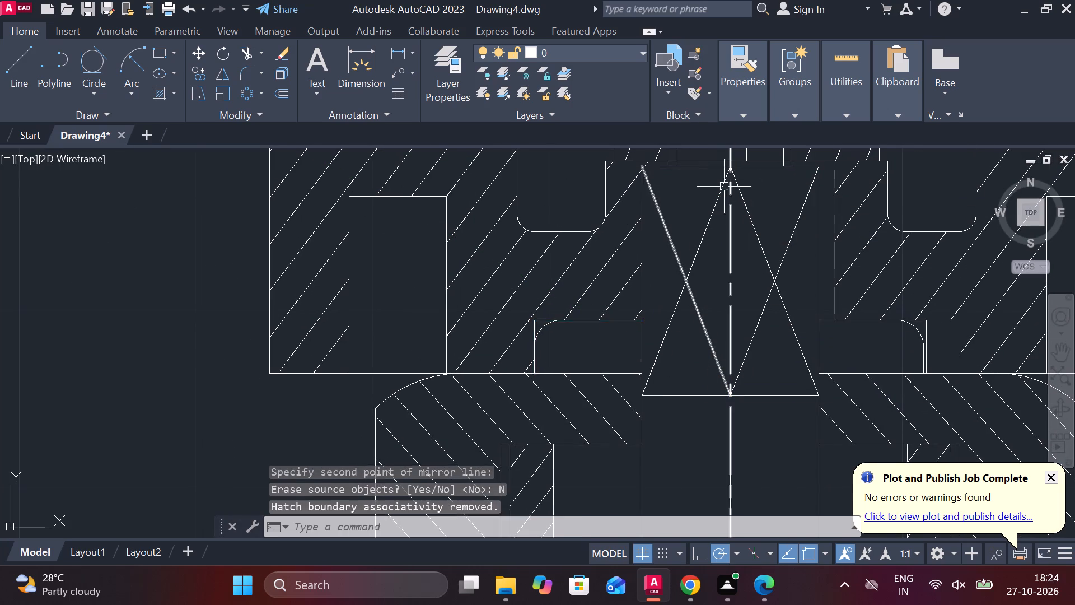
scroll(702, 201, down, 1)
middle_drag(690, 225, 439, 199)
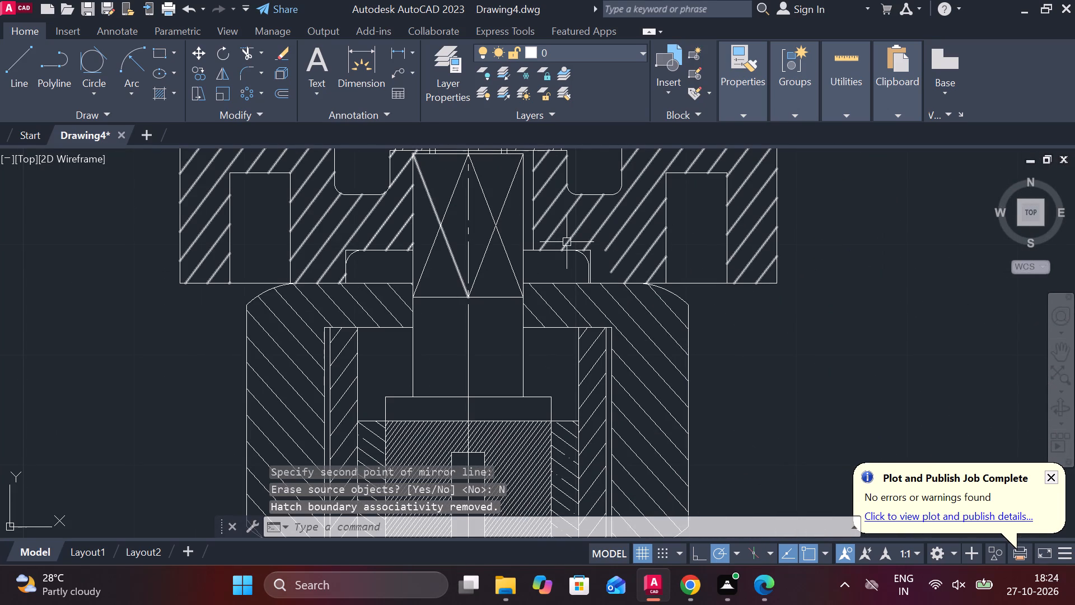
key(Escape)
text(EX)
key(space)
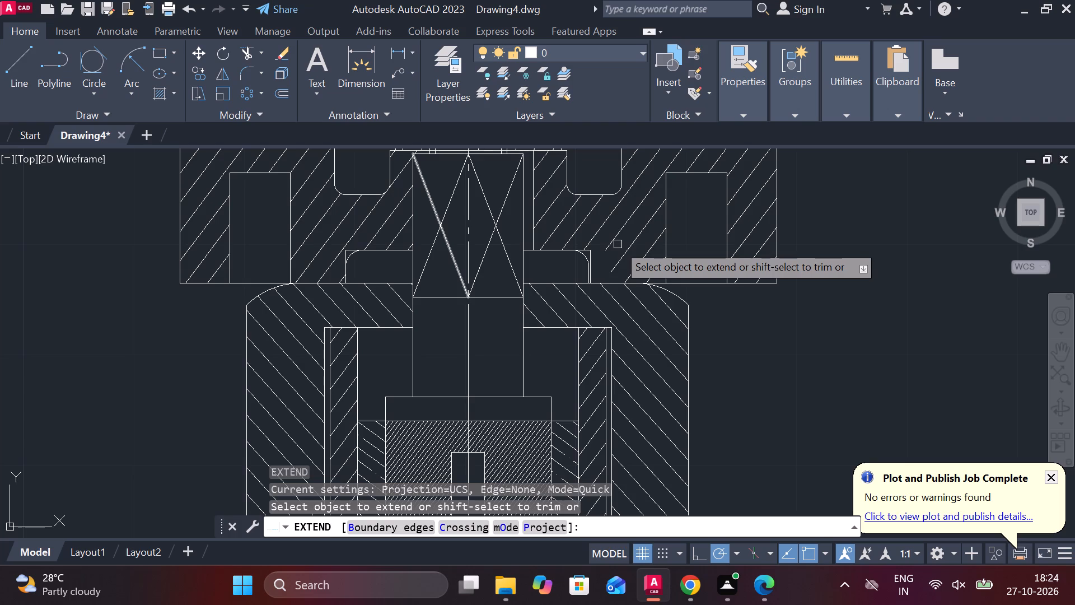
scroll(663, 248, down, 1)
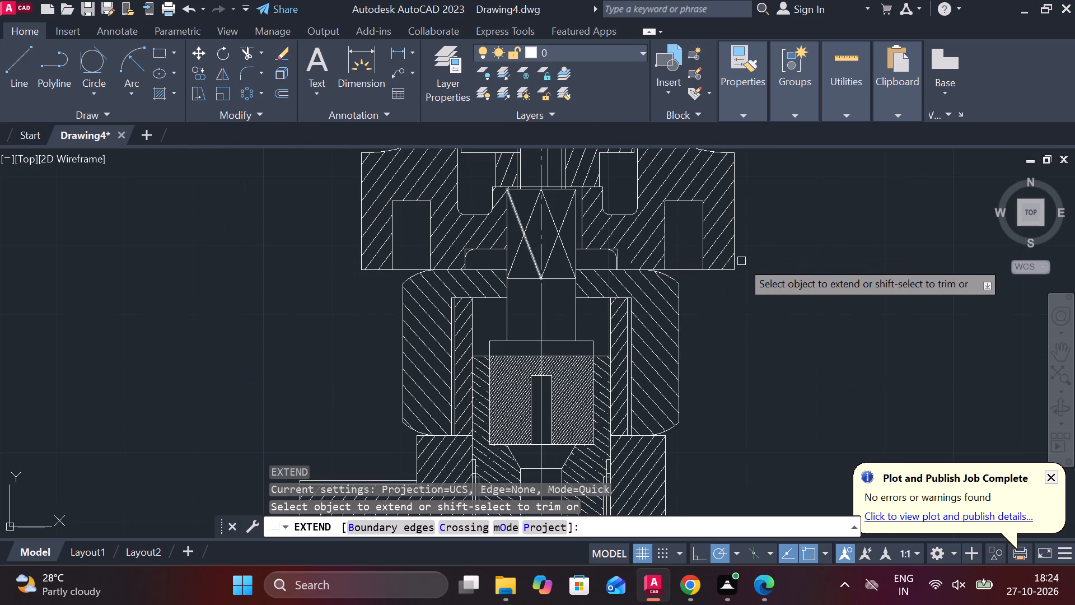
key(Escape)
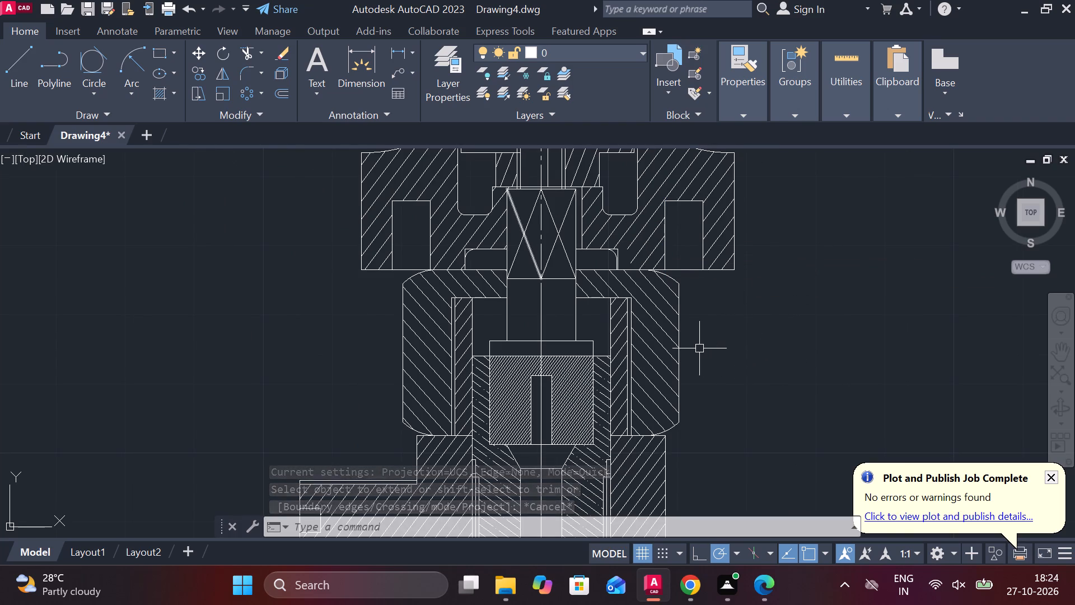
Examine the valve assembly from the handwheel down through the hatched bore to the side outlet.
middle_drag(742, 347, 700, 259)
scroll(716, 285, down, 1)
scroll(683, 337, up, 1)
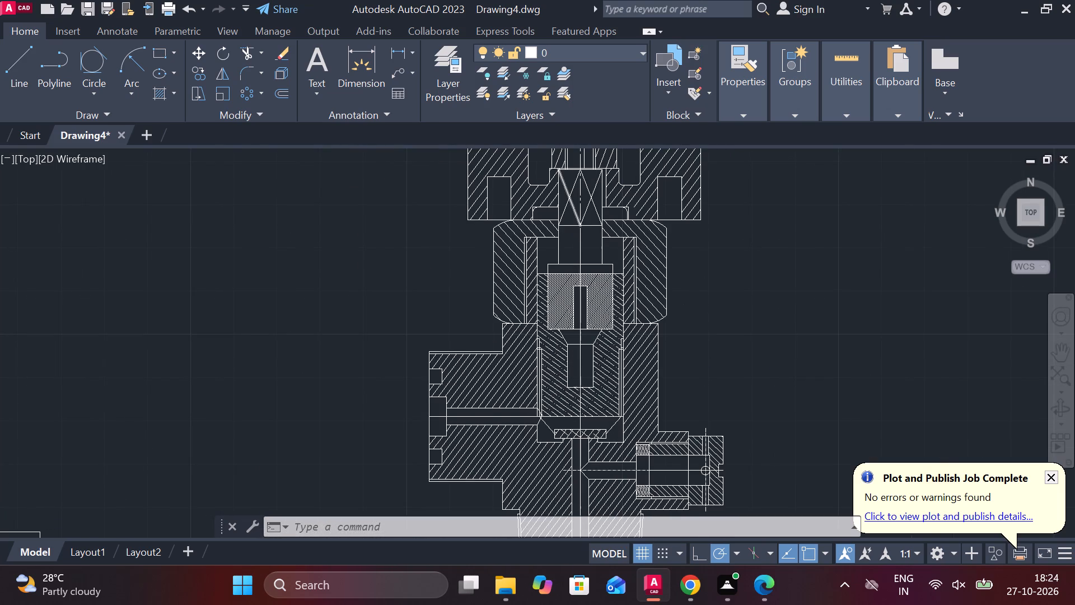
middle_drag(683, 337, 684, 295)
scroll(683, 337, up, 1)
scroll(716, 299, down, 2)
middle_drag(702, 318, 700, 310)
scroll(702, 318, up, 1)
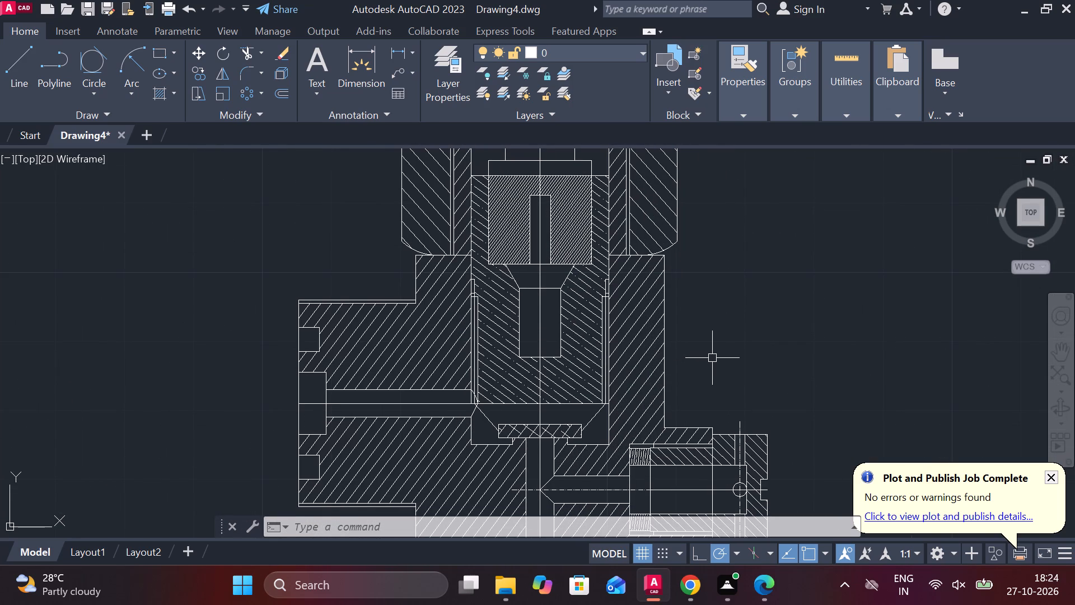
middle_drag(713, 358, 700, 258)
middle_drag(241, 227, 279, 282)
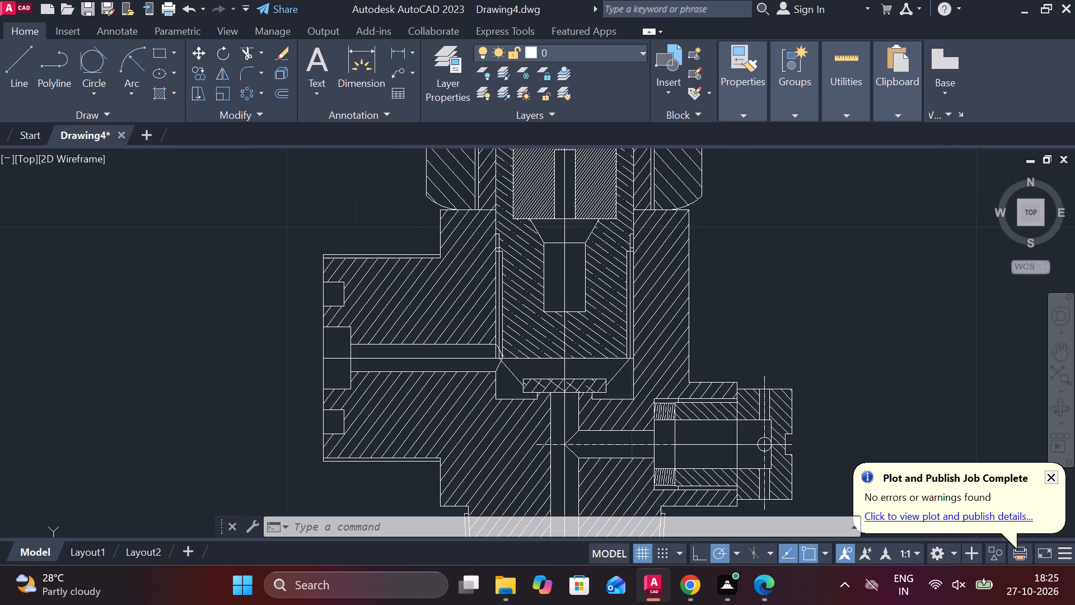
Examine the section from the handwheel and union nut down through the hatched bore to the crosshatched seat.
middle_drag(522, 261, 515, 449)
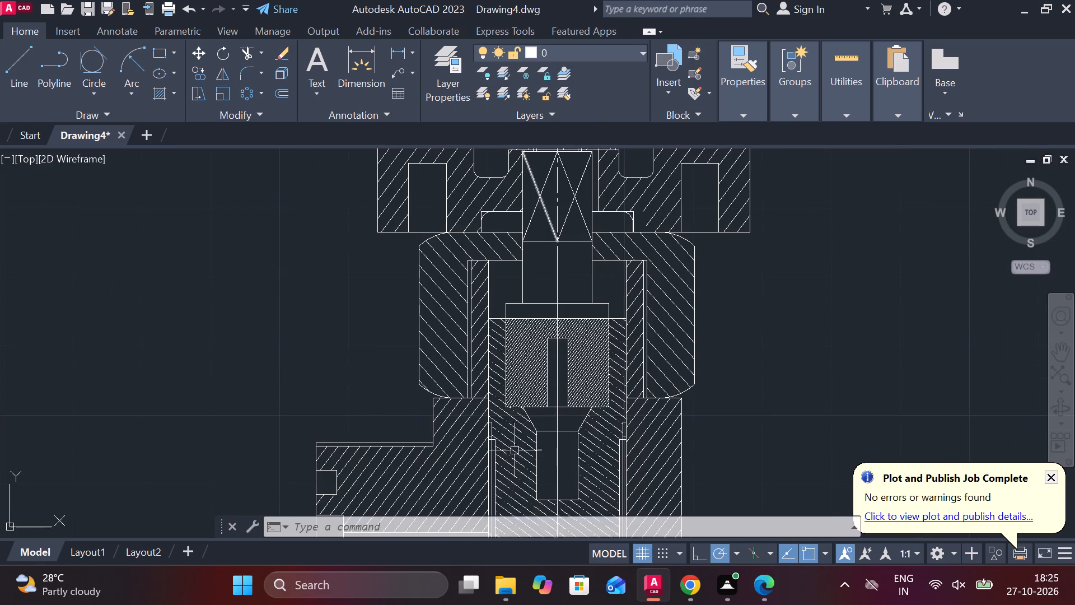
middle_drag(587, 339, 583, 379)
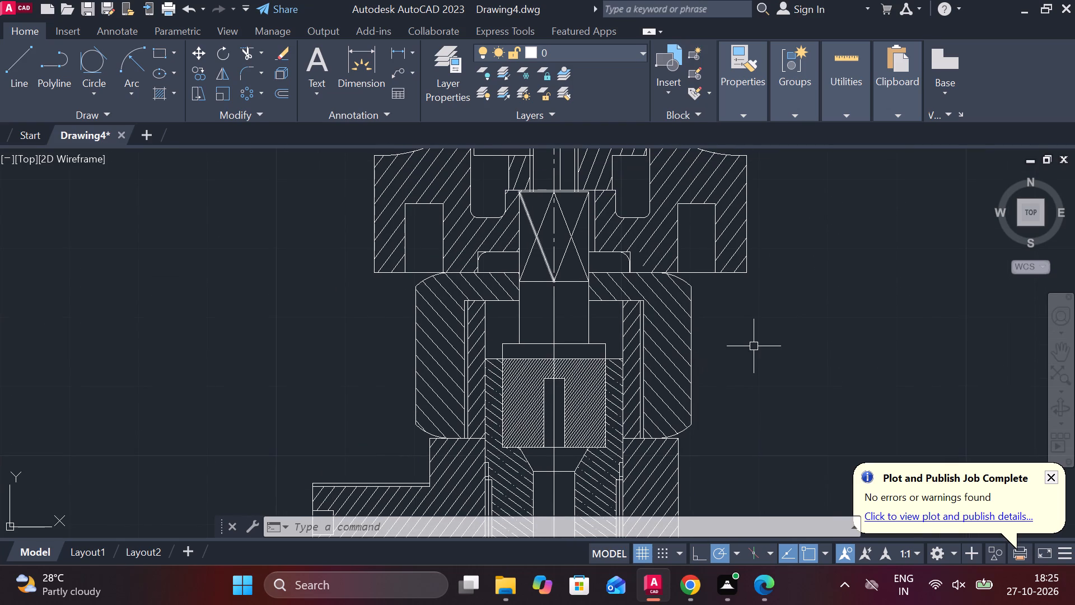
middle_drag(751, 368, 738, 313)
scroll(632, 332, up, 2)
scroll(699, 349, down, 1)
middle_drag(761, 355, 727, 263)
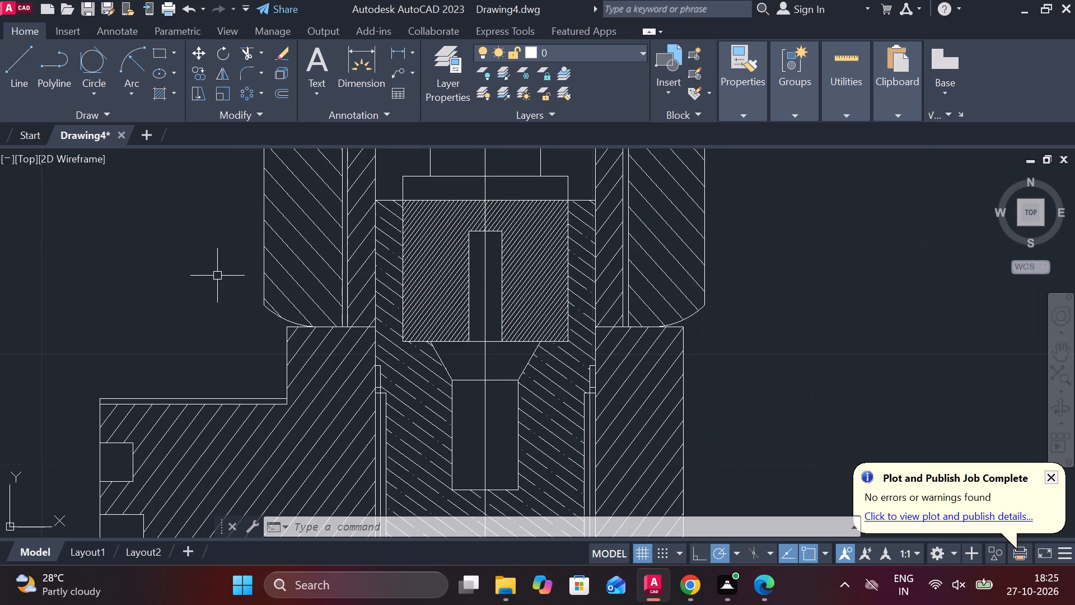
middle_drag(188, 283, 256, 318)
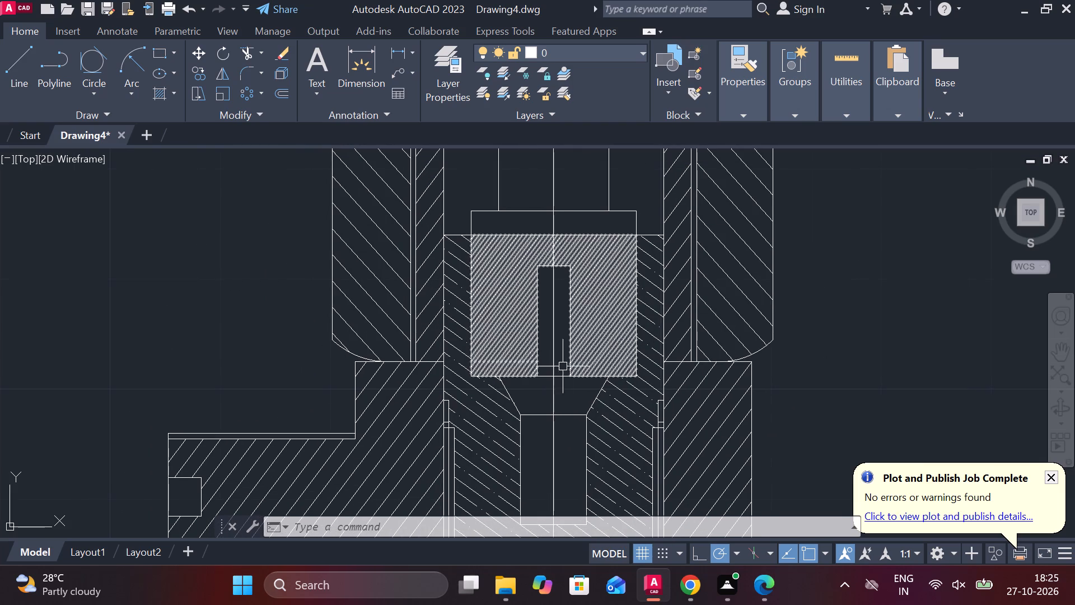
middle_drag(546, 397, 524, 346)
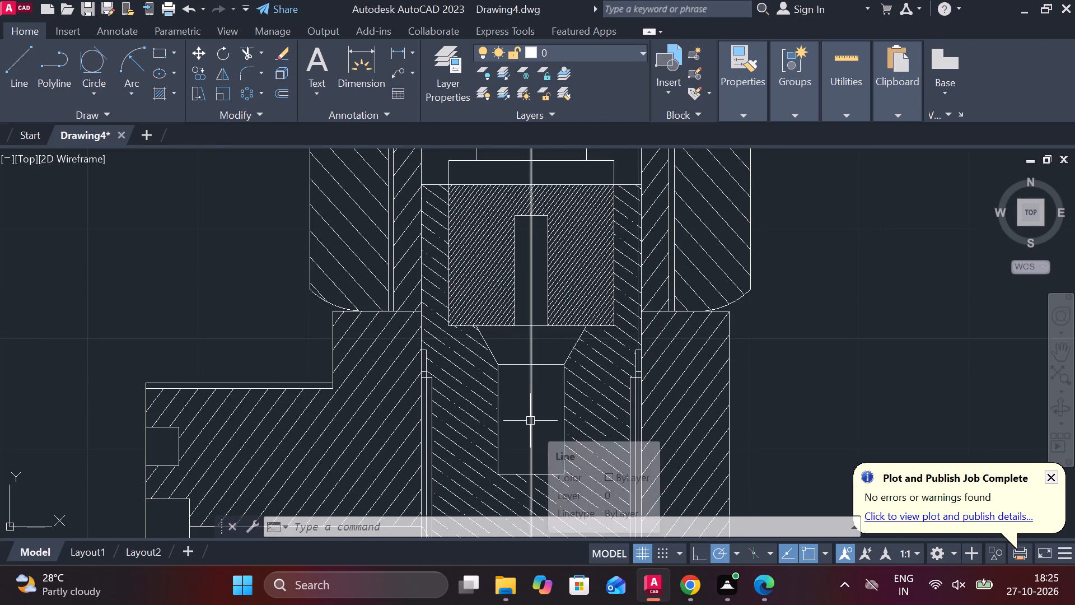
scroll(544, 342, down, 1)
middle_drag(541, 401, 517, 295)
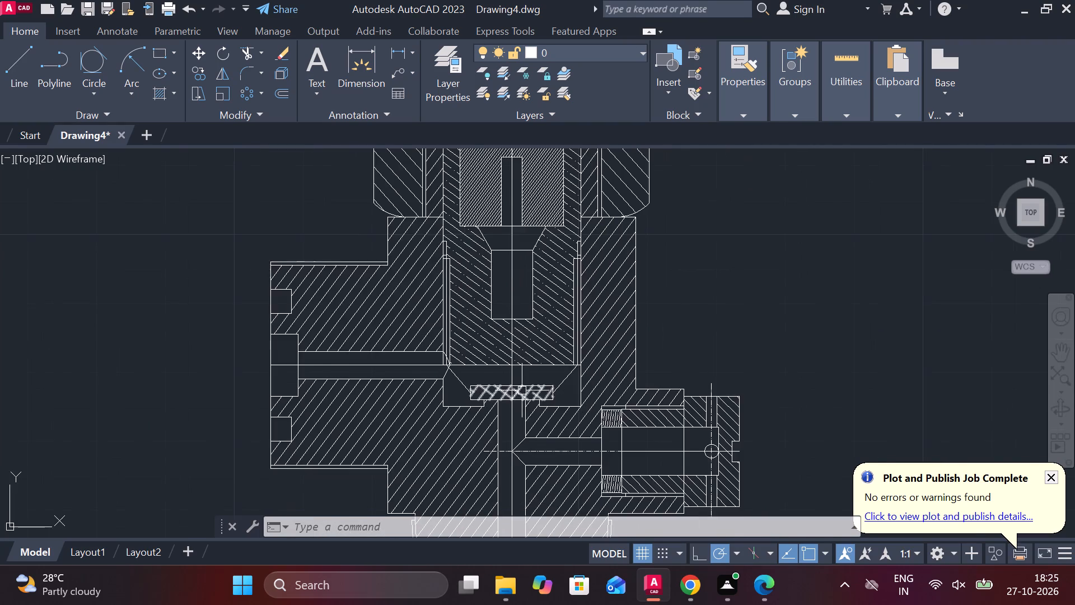
Erase the arc joining the left-hand passage's upper edge to the bottom corner of the hatched piece in the bore.
scroll(522, 391, up, 2)
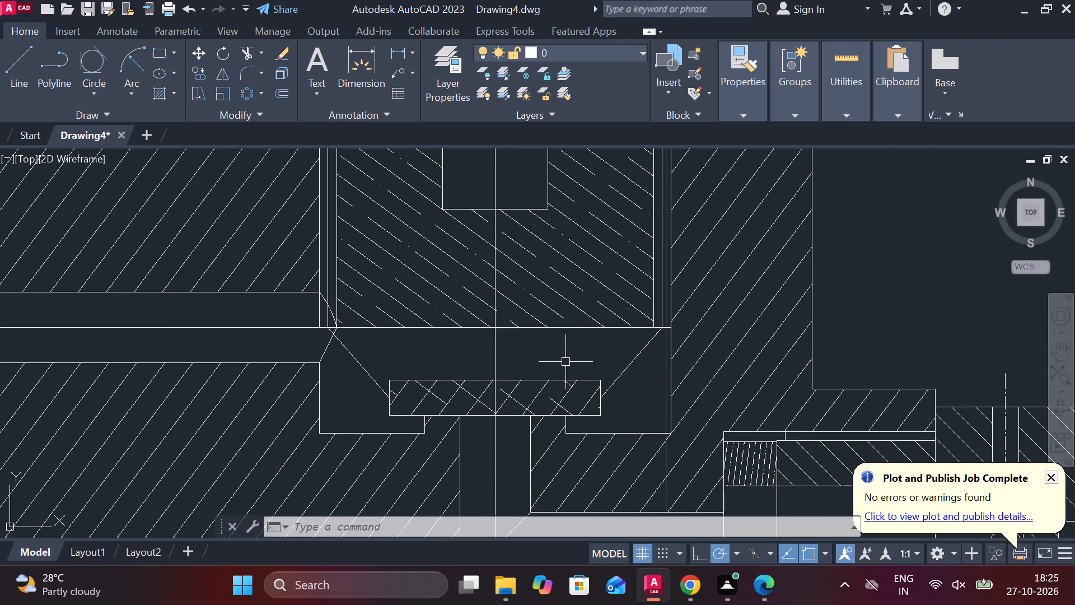
scroll(564, 361, down, 1)
scroll(414, 332, up, 1)
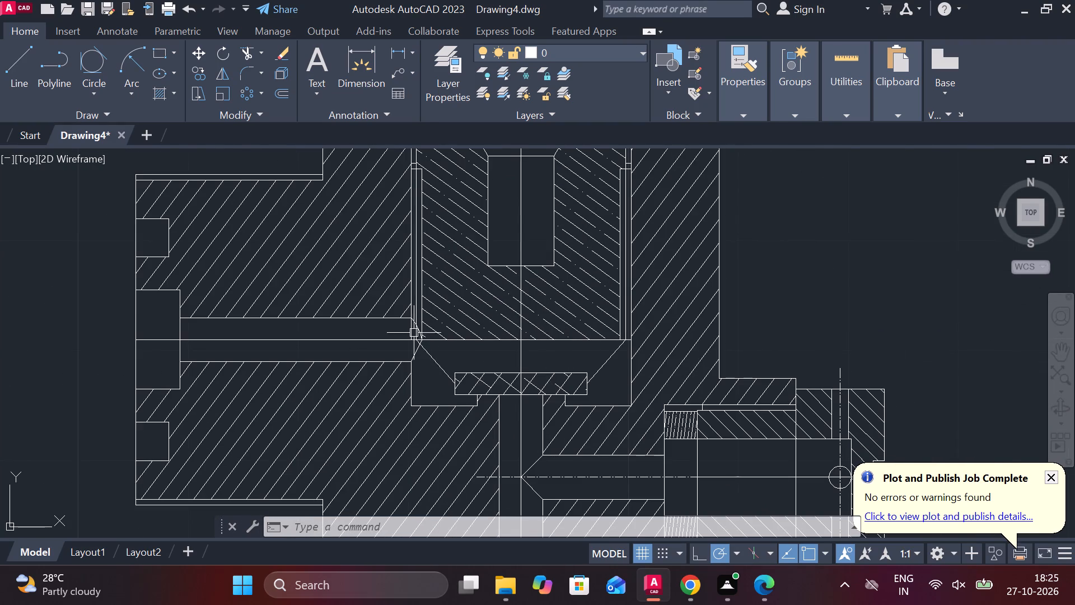
scroll(414, 332, up, 2)
double_click(434, 322)
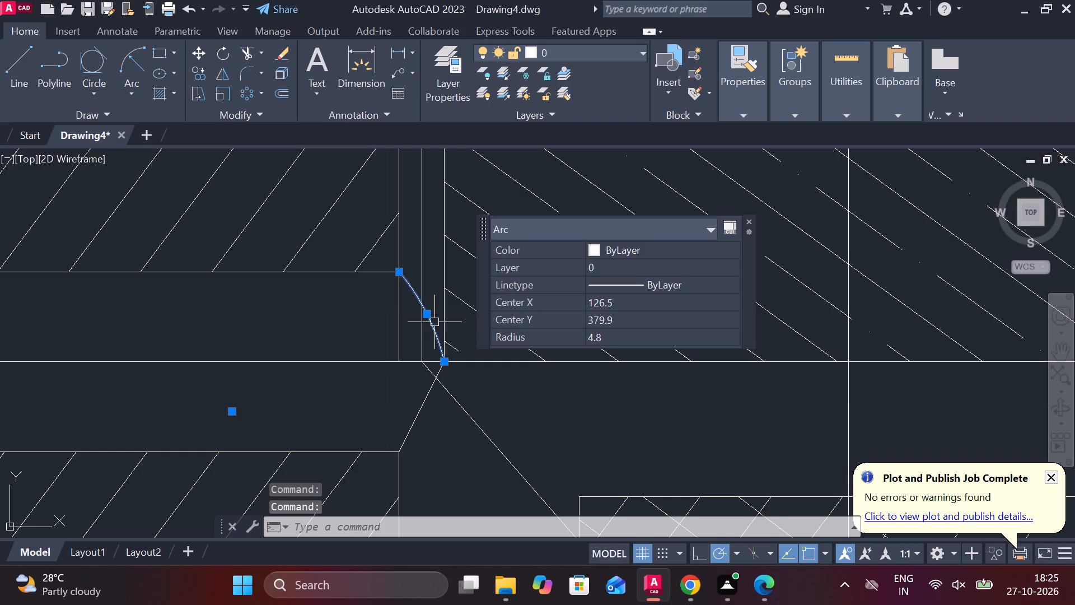
key(e)
key(space)
scroll(475, 364, down, 3)
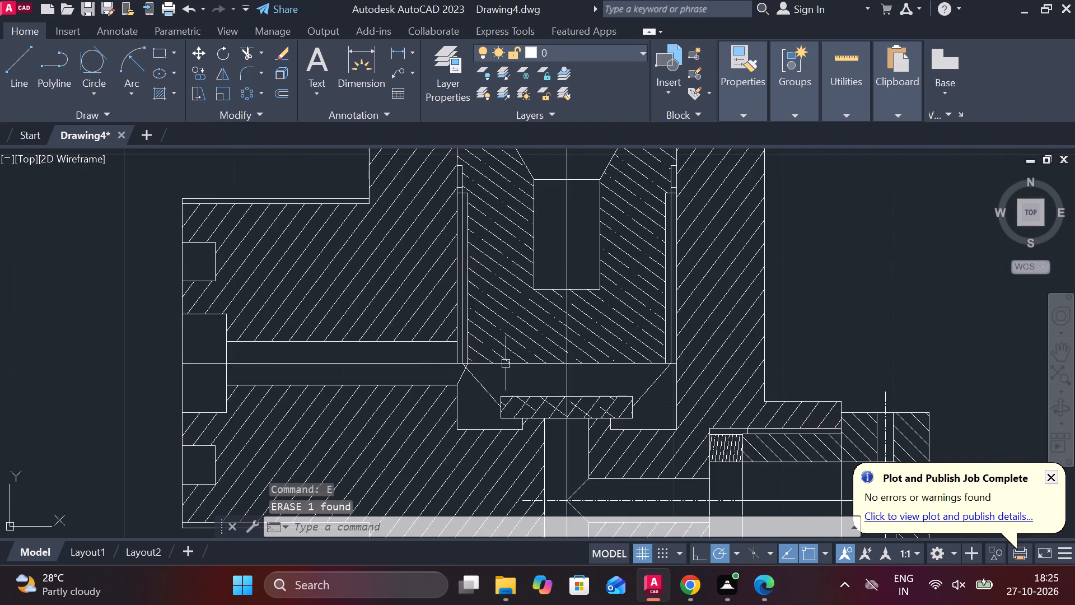
Examine the valve body, bore piece and side outlet, including the outlet's centreline, and go back up to the handwheel.
middle_drag(856, 278, 810, 342)
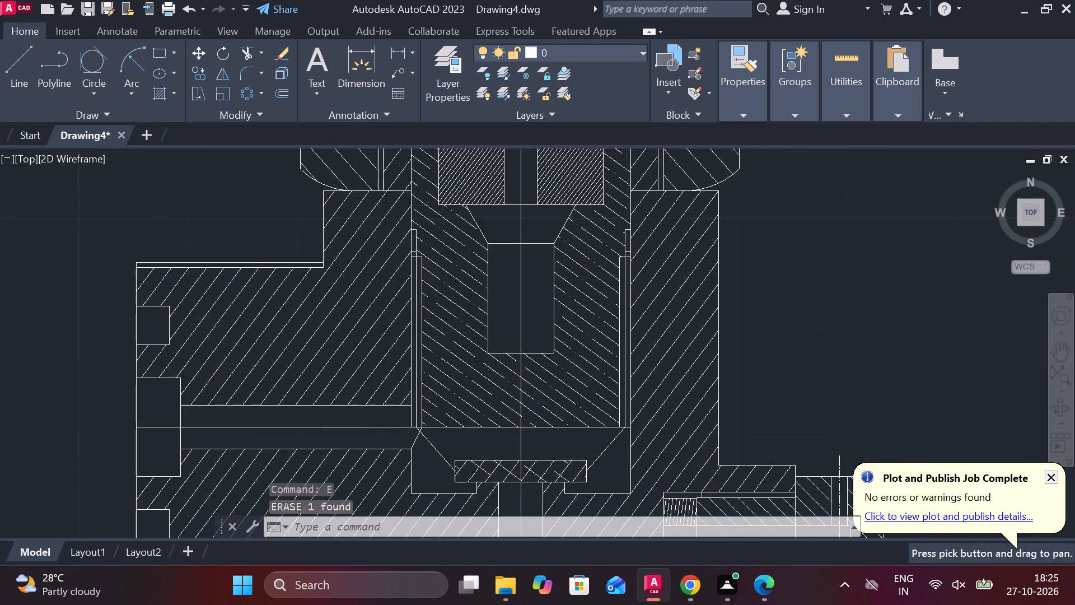
middle_drag(773, 308, 794, 373)
scroll(803, 354, down, 1)
middle_drag(808, 356, 784, 355)
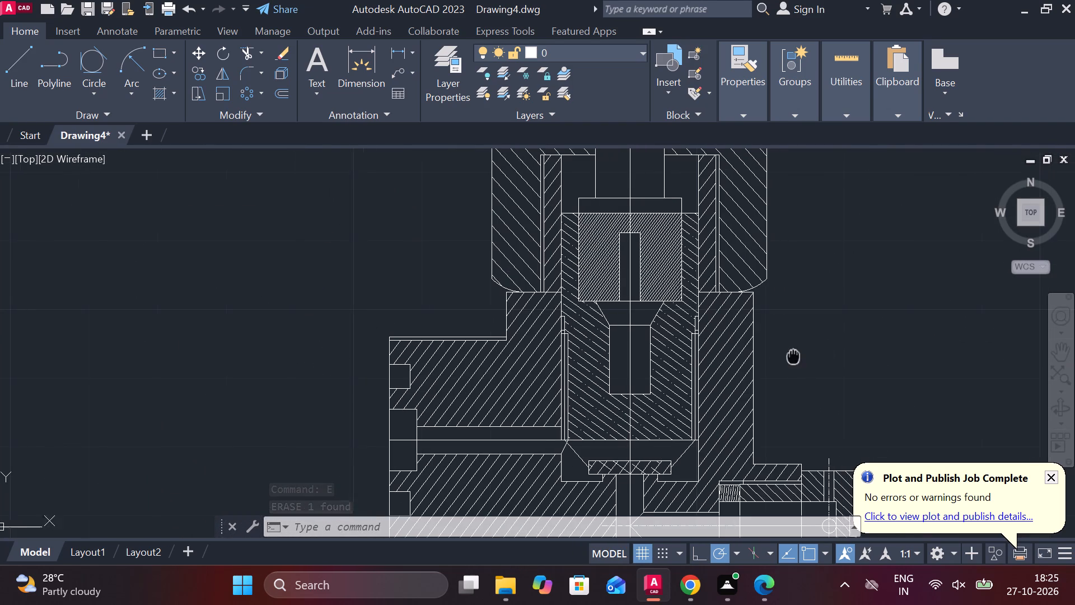
middle_drag(784, 355, 767, 352)
middle_drag(753, 352, 686, 376)
middle_drag(679, 346, 690, 395)
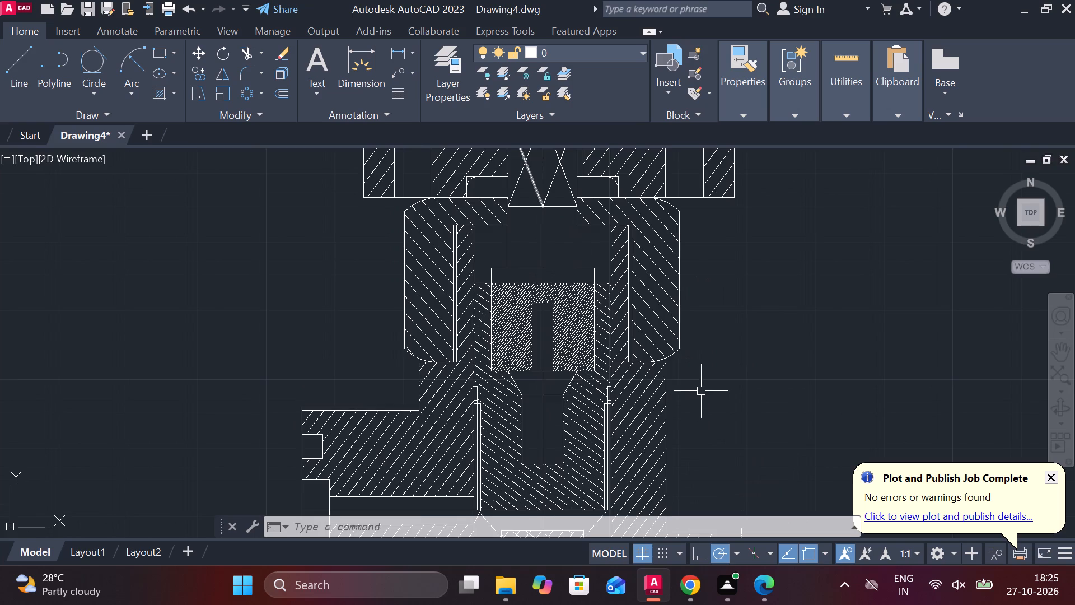
middle_click(702, 391)
scroll(702, 391, down, 1)
scroll(717, 400, up, 3)
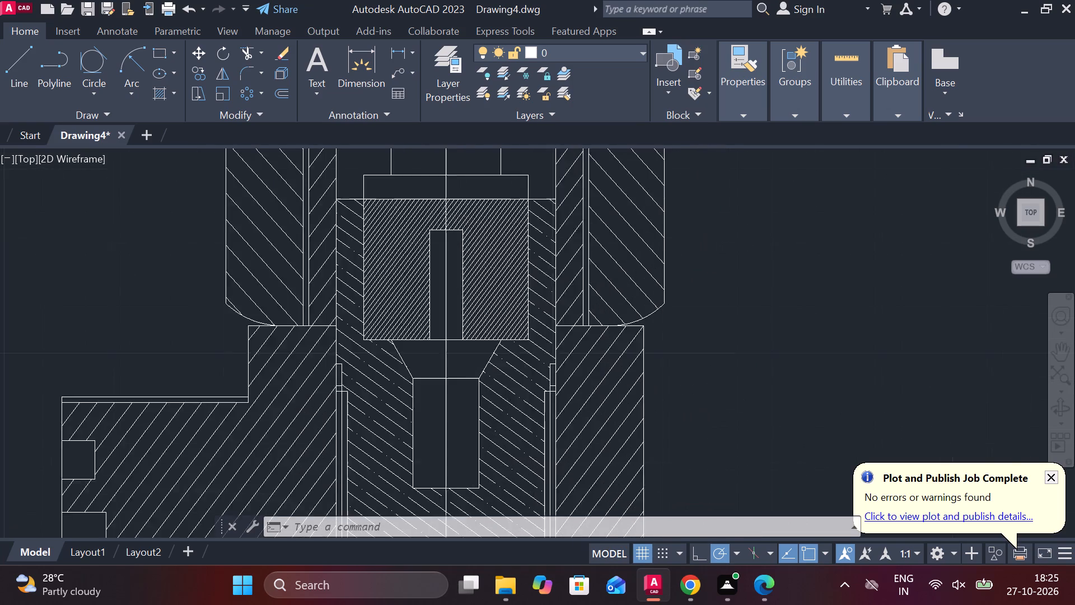
scroll(680, 412, down, 3)
middle_drag(694, 415, 662, 309)
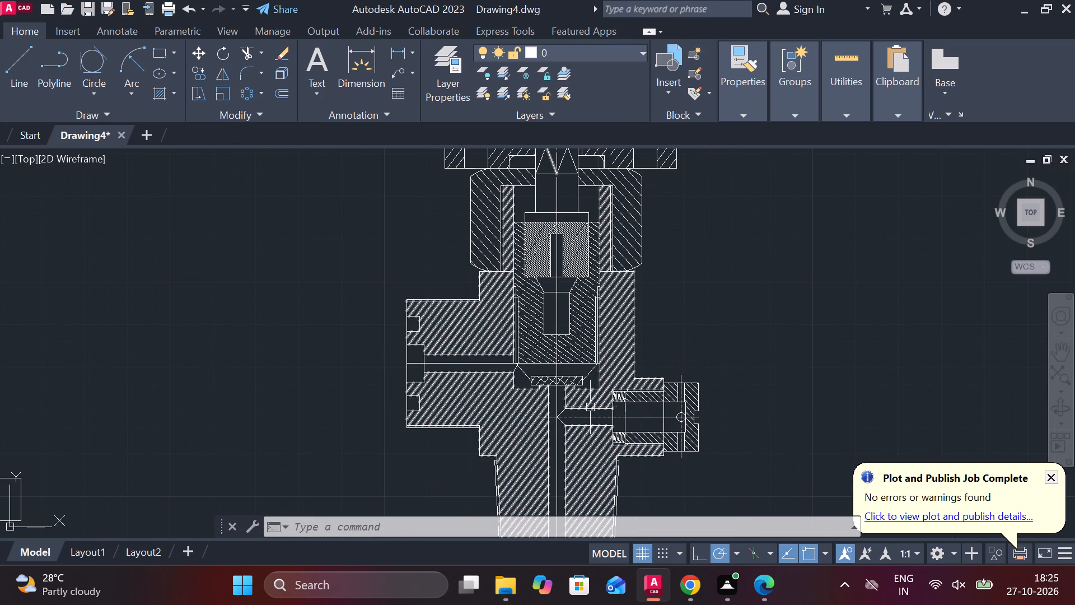
scroll(568, 421, up, 2)
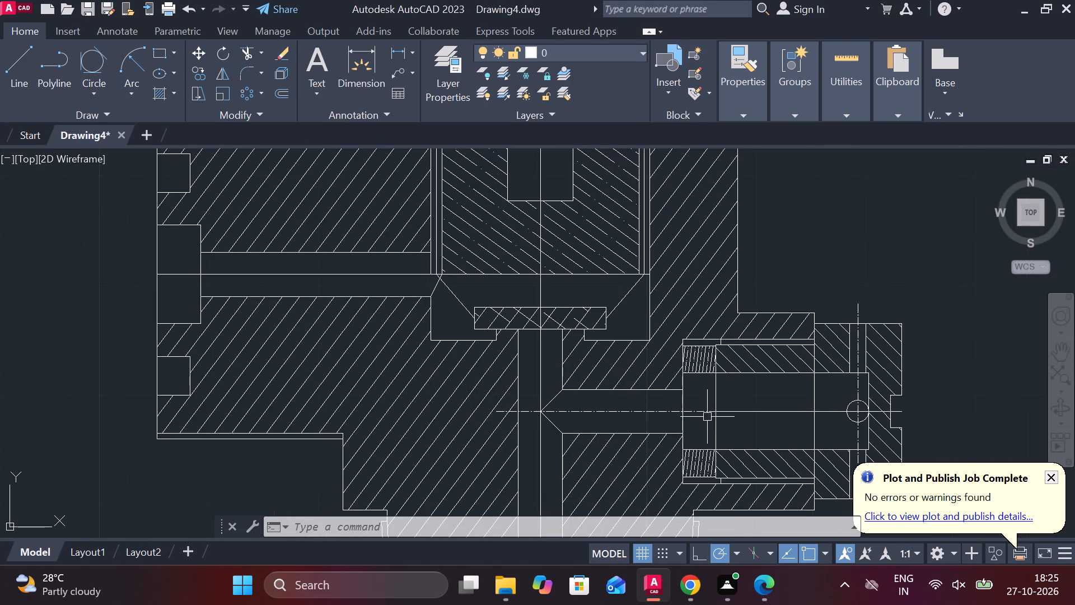
double_click(773, 413)
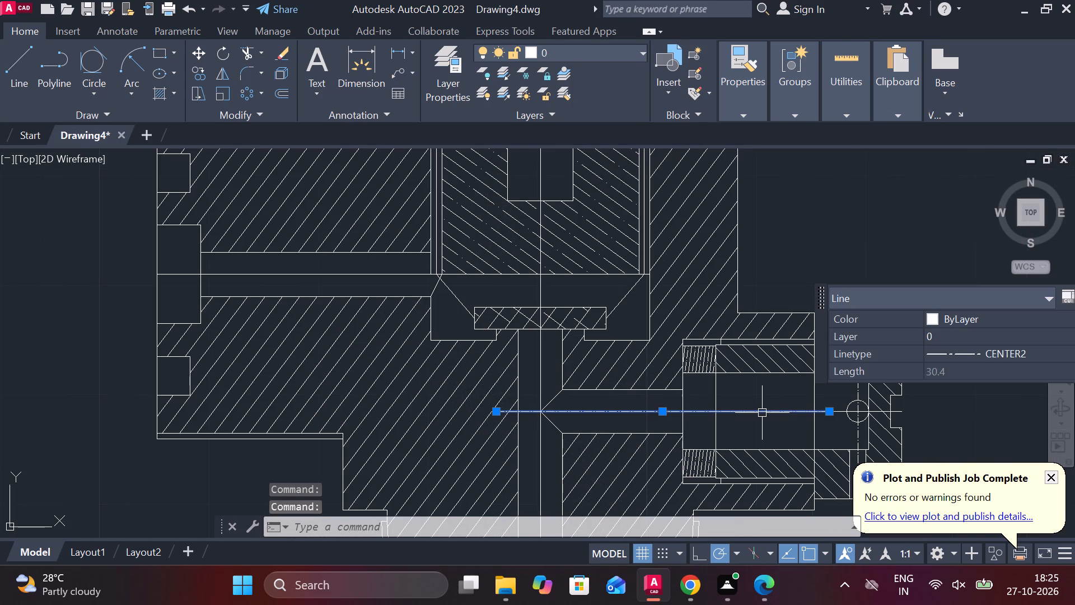
key(Escape)
scroll(728, 424, down, 2)
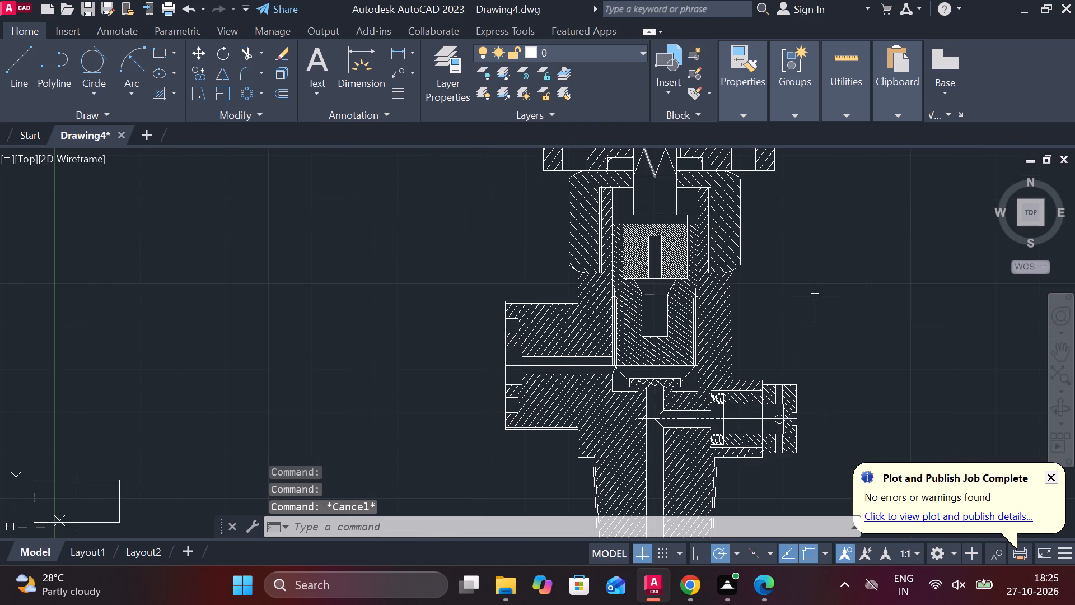
middle_drag(815, 297, 780, 306)
middle_drag(798, 277, 788, 403)
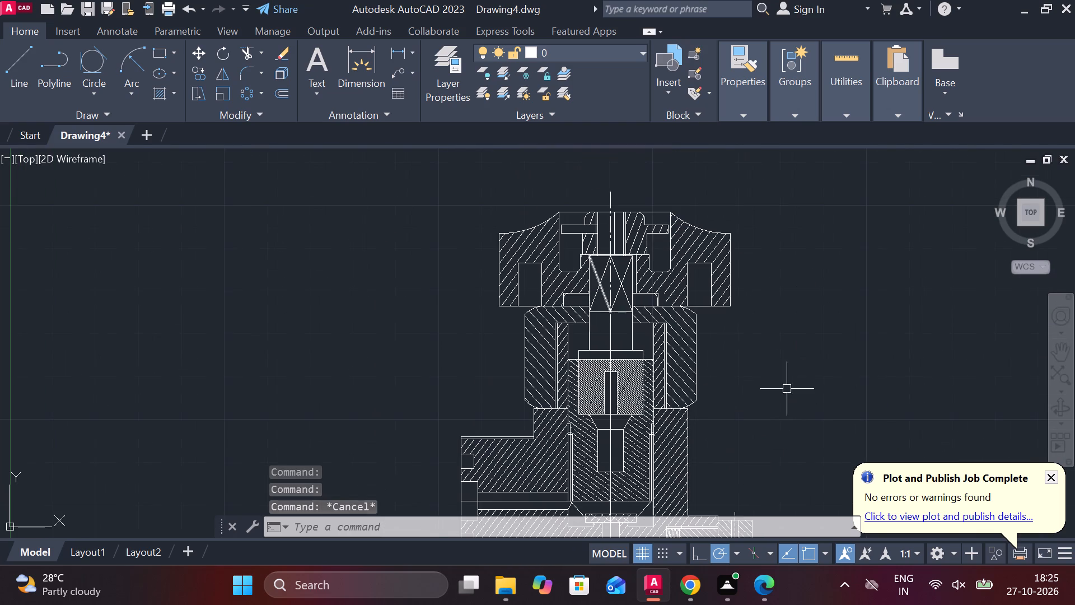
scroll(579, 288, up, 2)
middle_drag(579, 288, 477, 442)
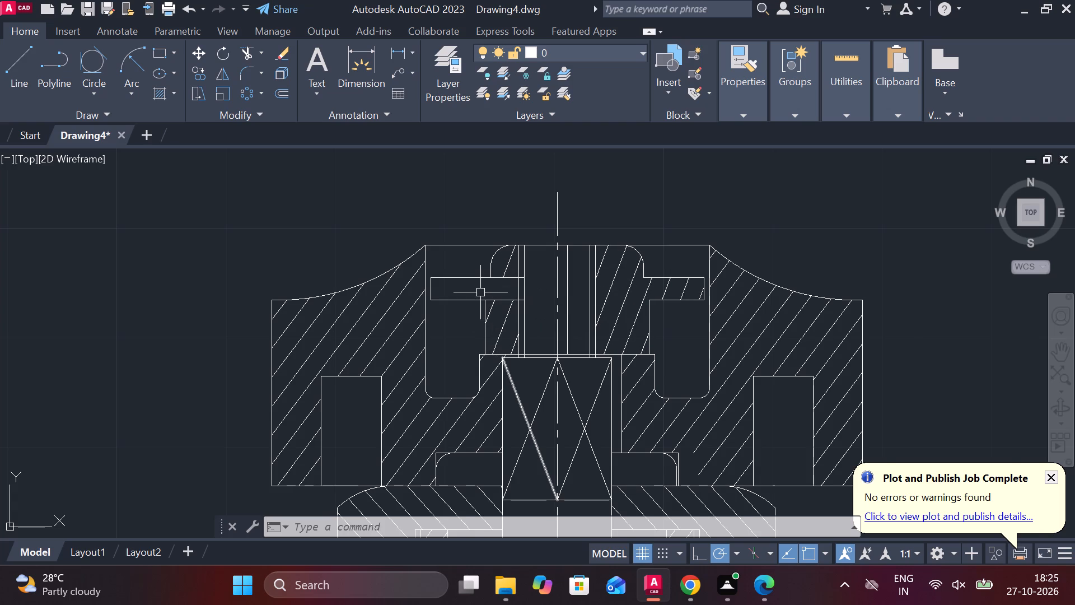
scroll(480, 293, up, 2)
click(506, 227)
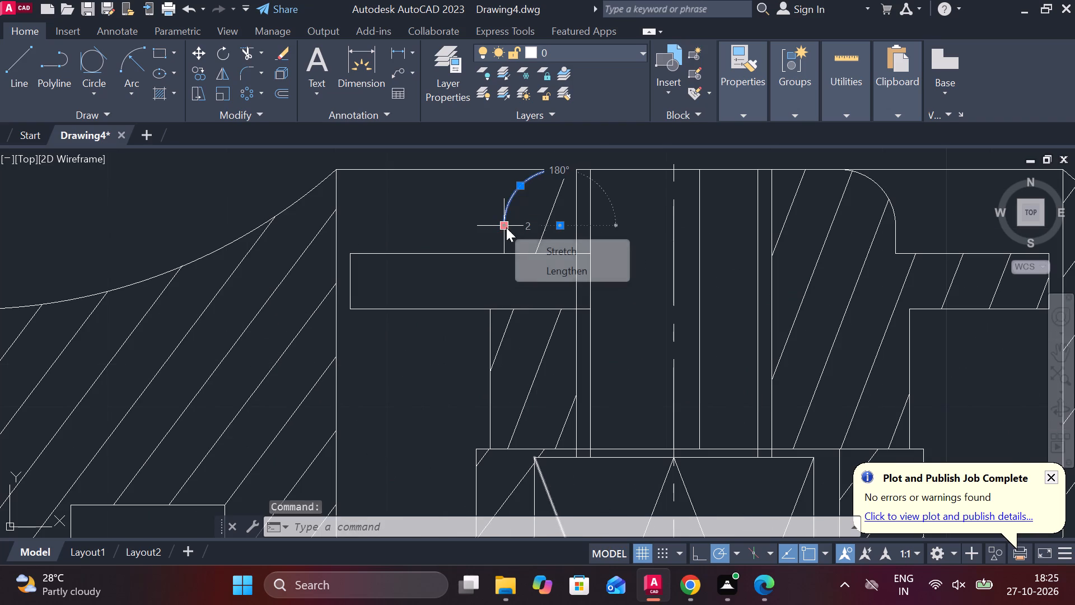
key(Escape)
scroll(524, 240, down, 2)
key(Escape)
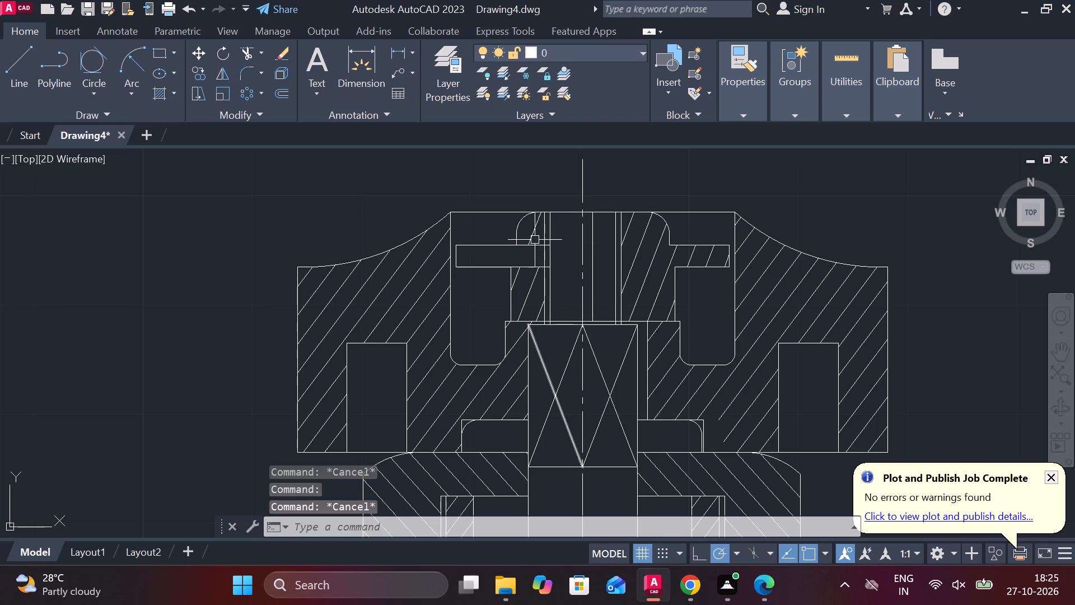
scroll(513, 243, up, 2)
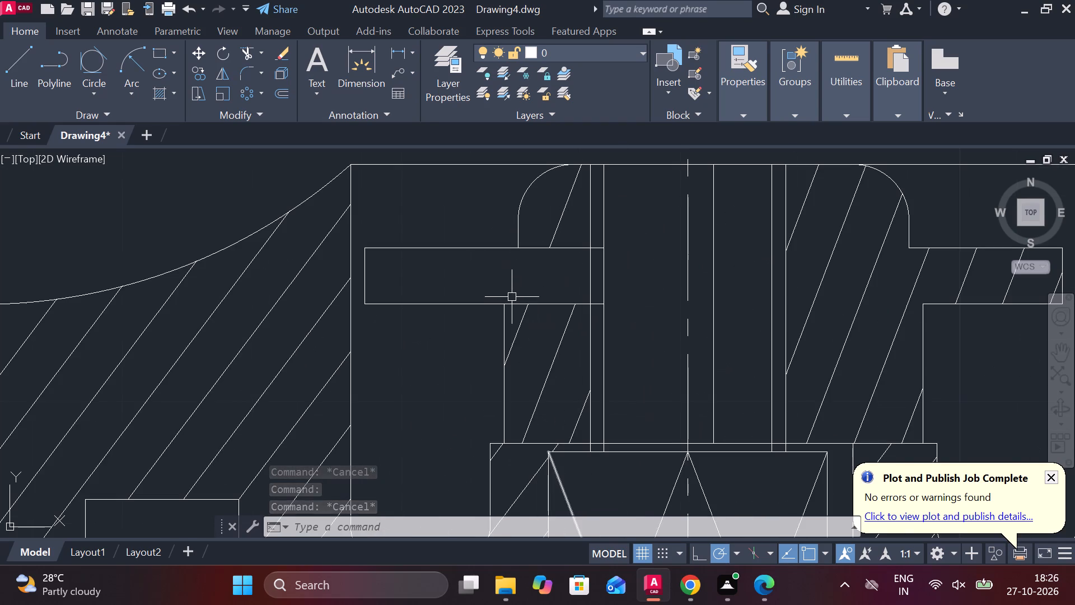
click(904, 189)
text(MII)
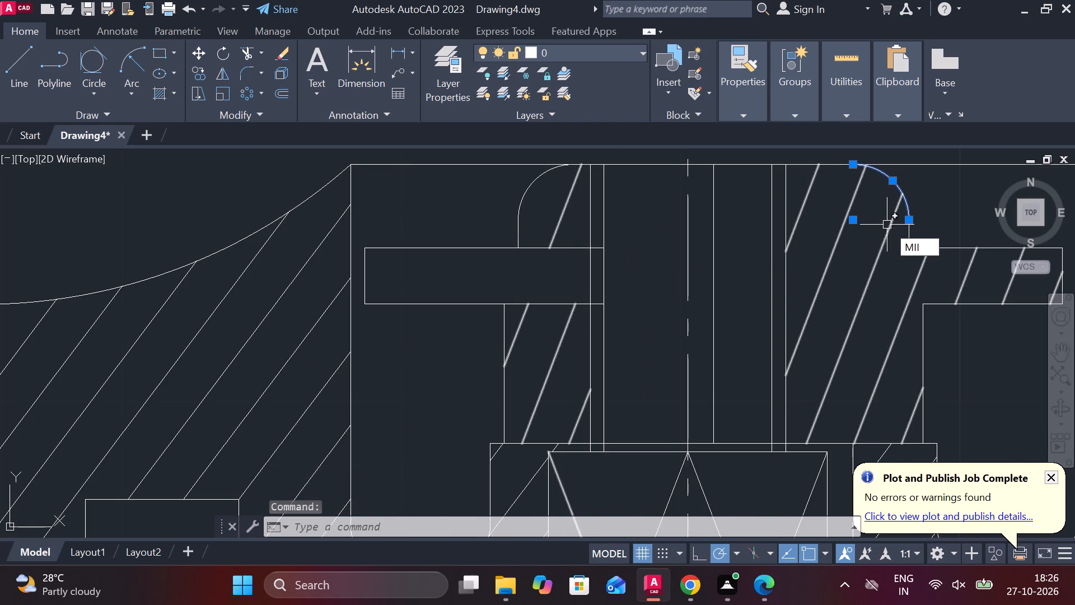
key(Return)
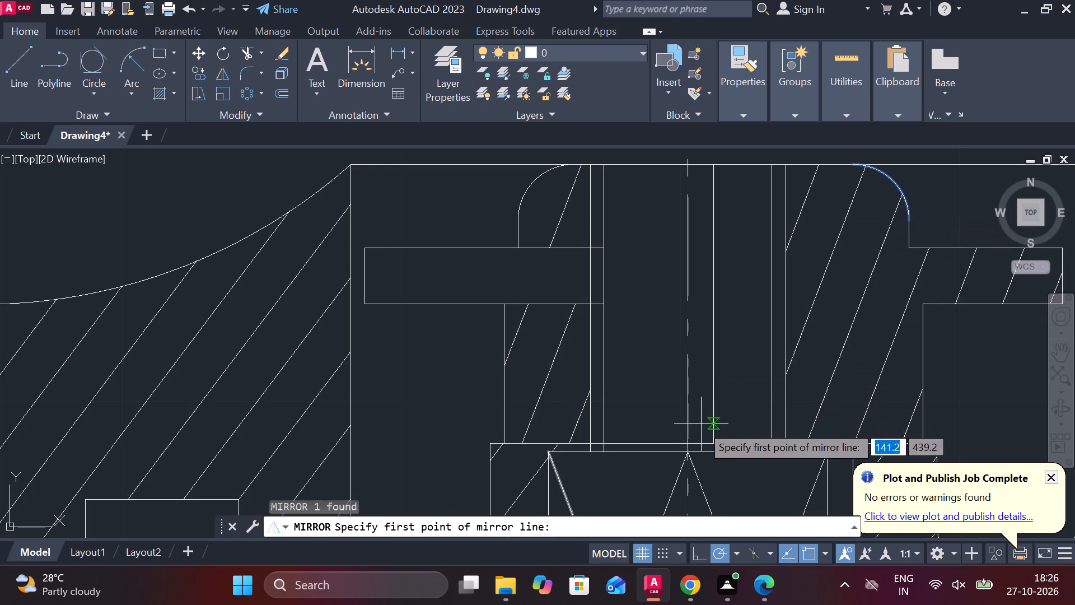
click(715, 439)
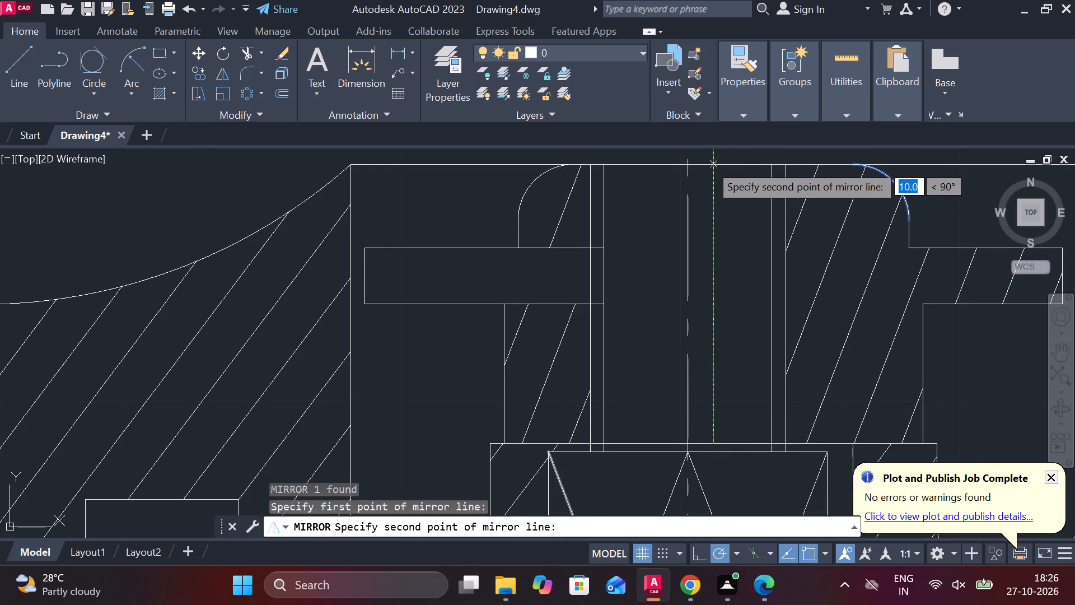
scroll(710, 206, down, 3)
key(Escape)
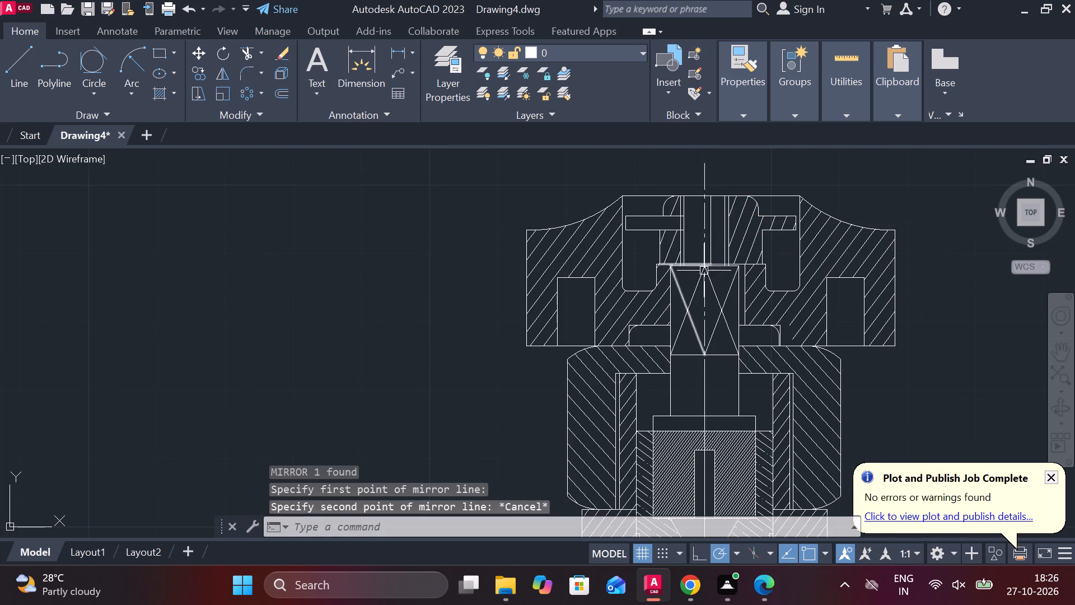
Move the upper slanted bar with end circles from its upper edge's midpoint onto the vertical line beside the centreline in the handwheel hub.
middle_drag(700, 274, 616, 237)
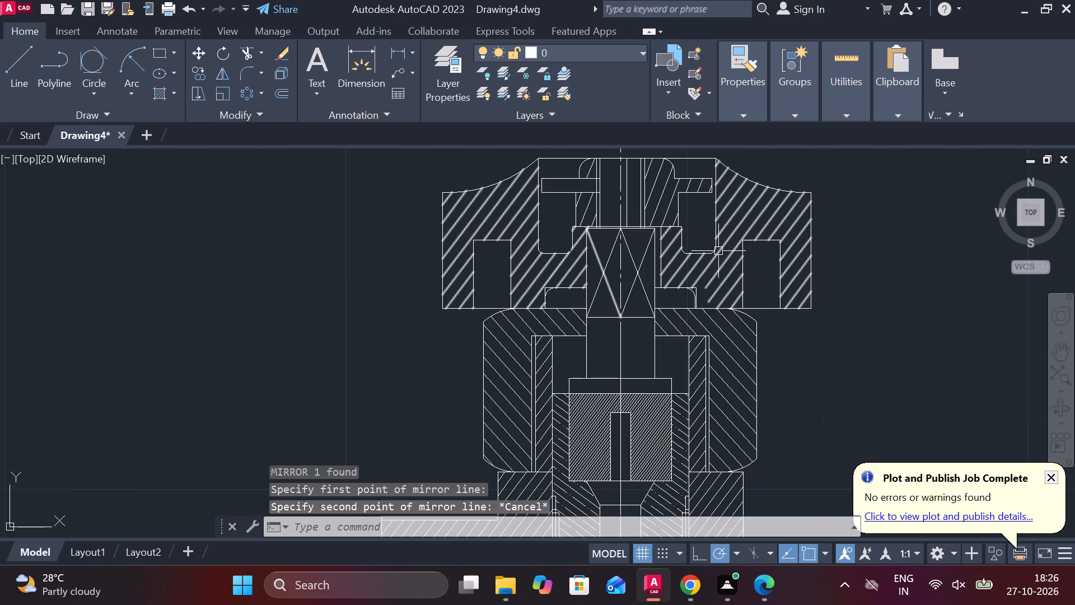
middle_drag(710, 254, 727, 338)
scroll(680, 311, up, 2)
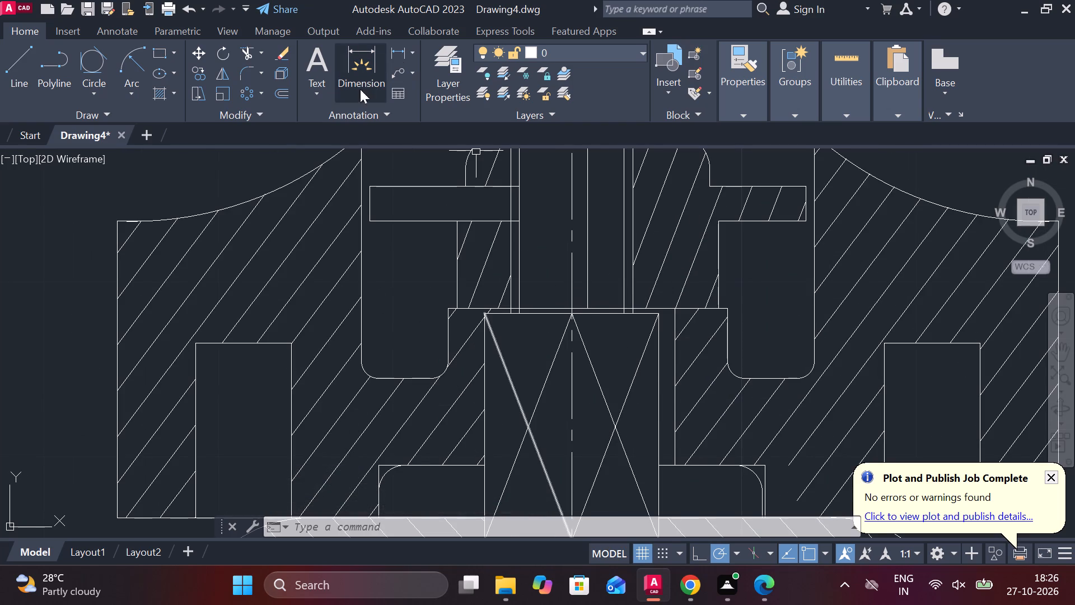
scroll(380, 101, down, 3)
scroll(459, 240, down, 2)
scroll(491, 276, down, 1)
middle_drag(491, 276, 646, 235)
scroll(660, 255, down, 2)
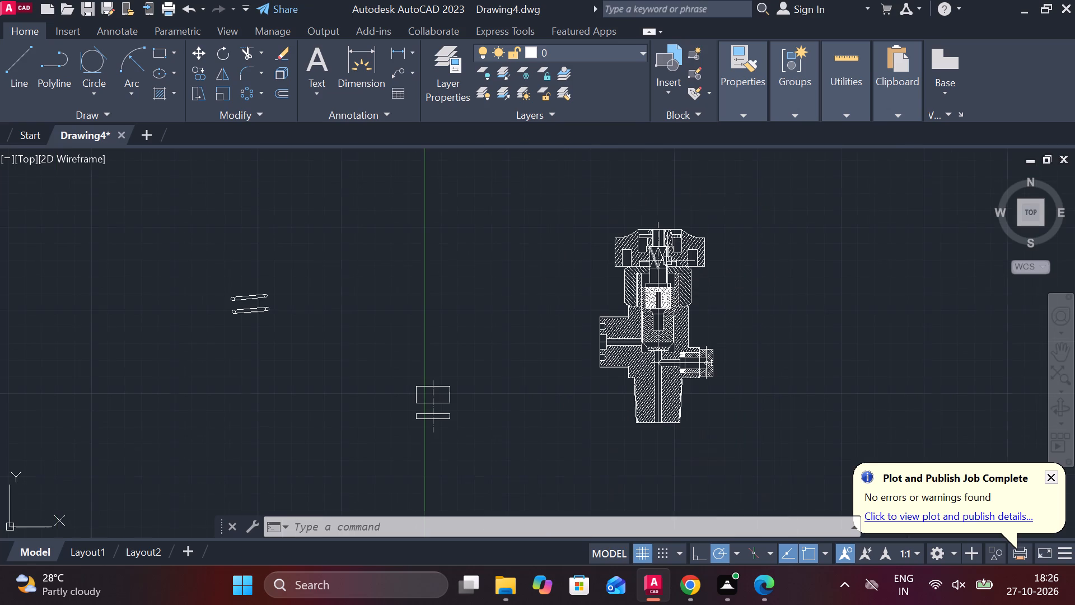
middle_drag(70, 338, 85, 350)
middle_drag(266, 338, 405, 321)
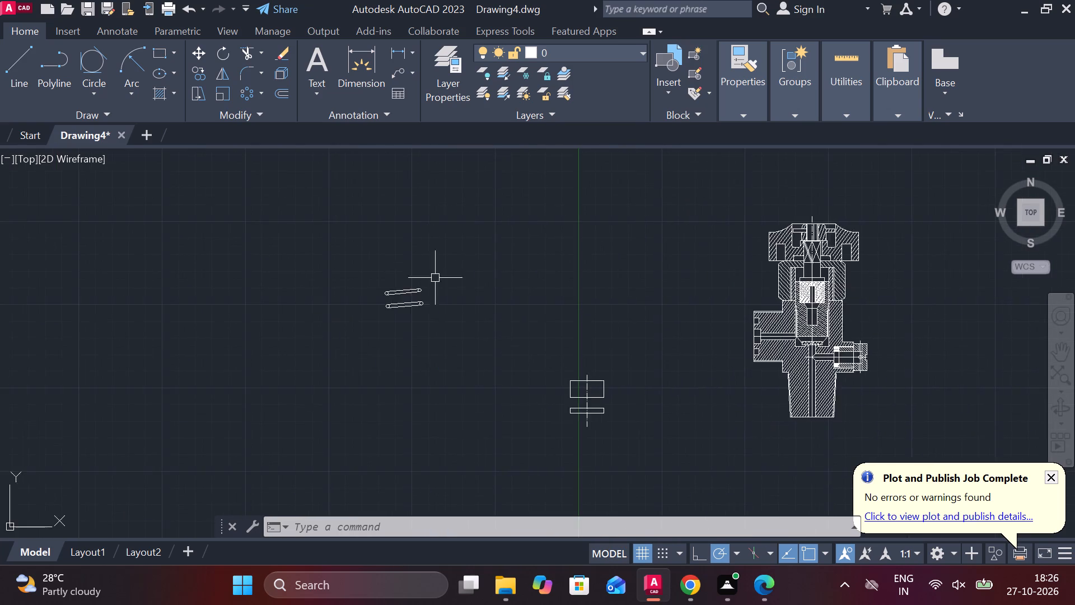
scroll(435, 278, up, 3)
middle_drag(377, 306, 517, 284)
drag(316, 276, 349, 295)
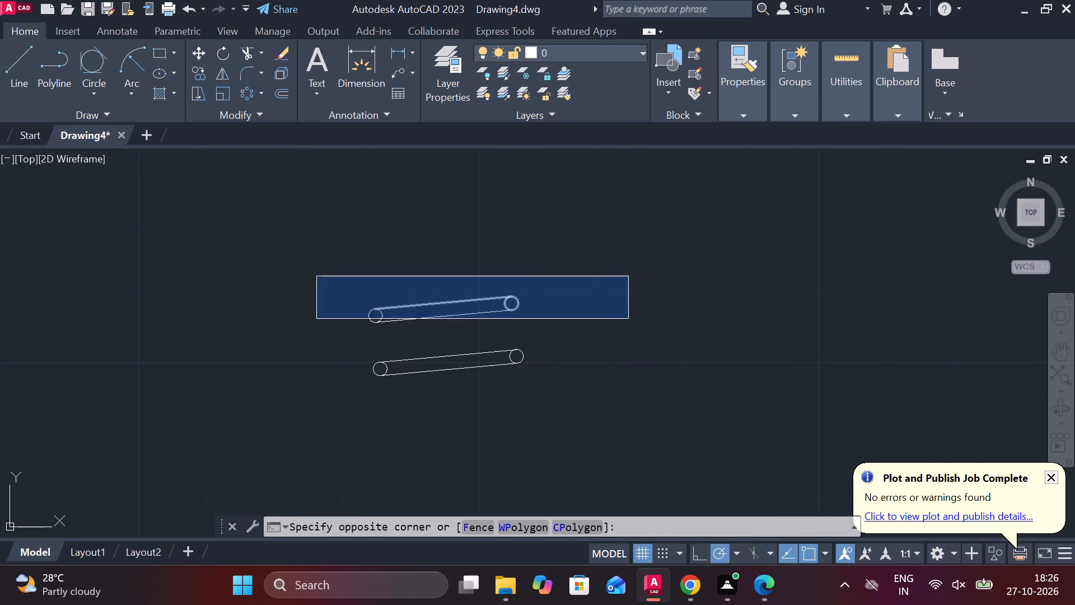
click(628, 319)
drag(324, 263, 333, 273)
click(610, 332)
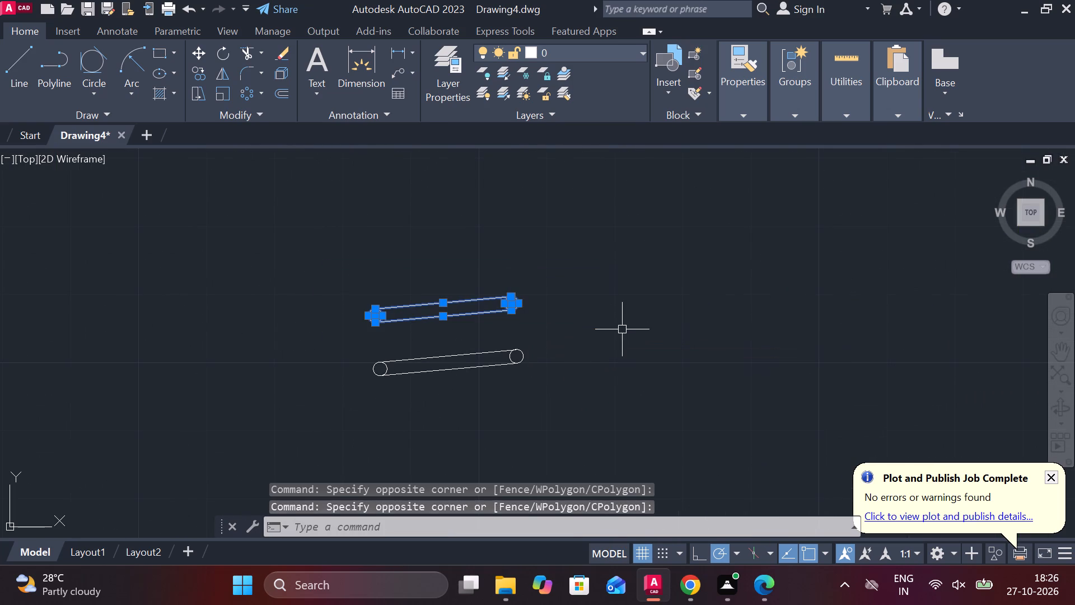
key(m)
key(shift+Return)
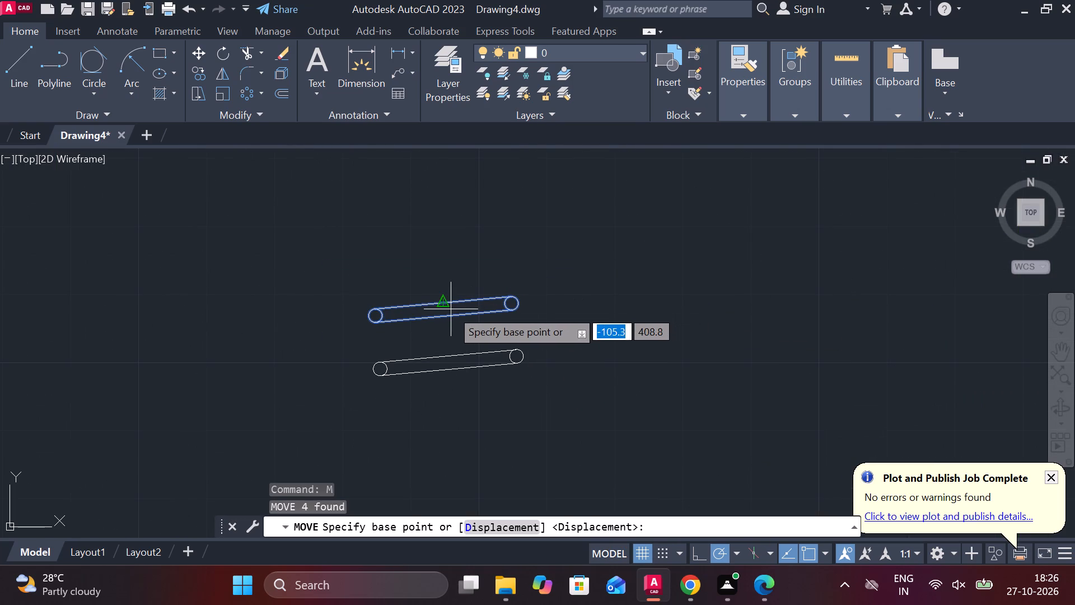
click(444, 305)
scroll(535, 301, down, 1)
middle_drag(573, 297, 0, 438)
scroll(385, 383, down, 2)
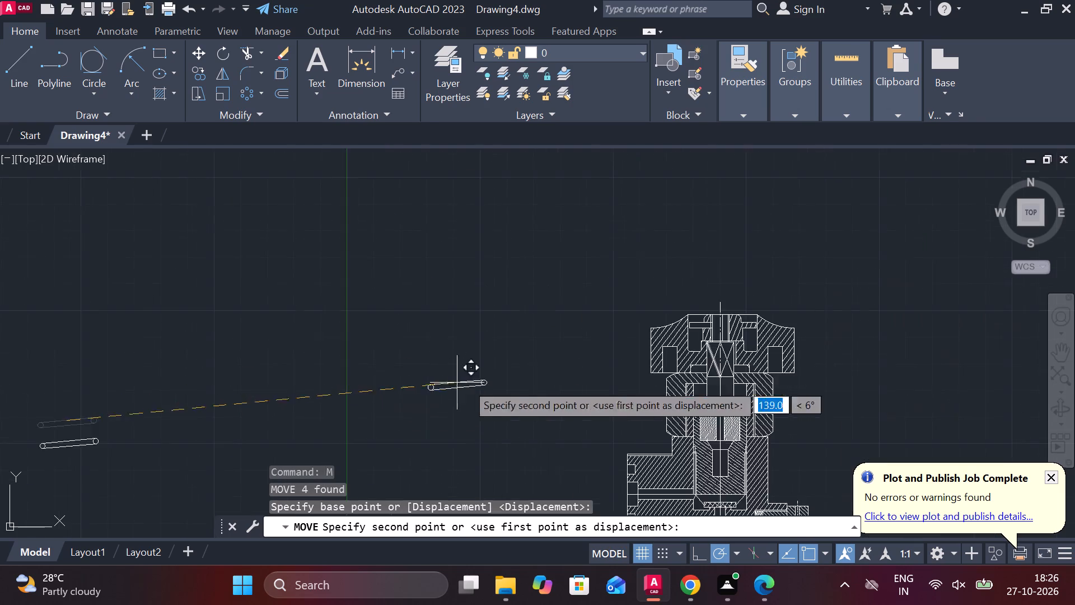
scroll(679, 359, up, 3)
scroll(490, 327, up, 2)
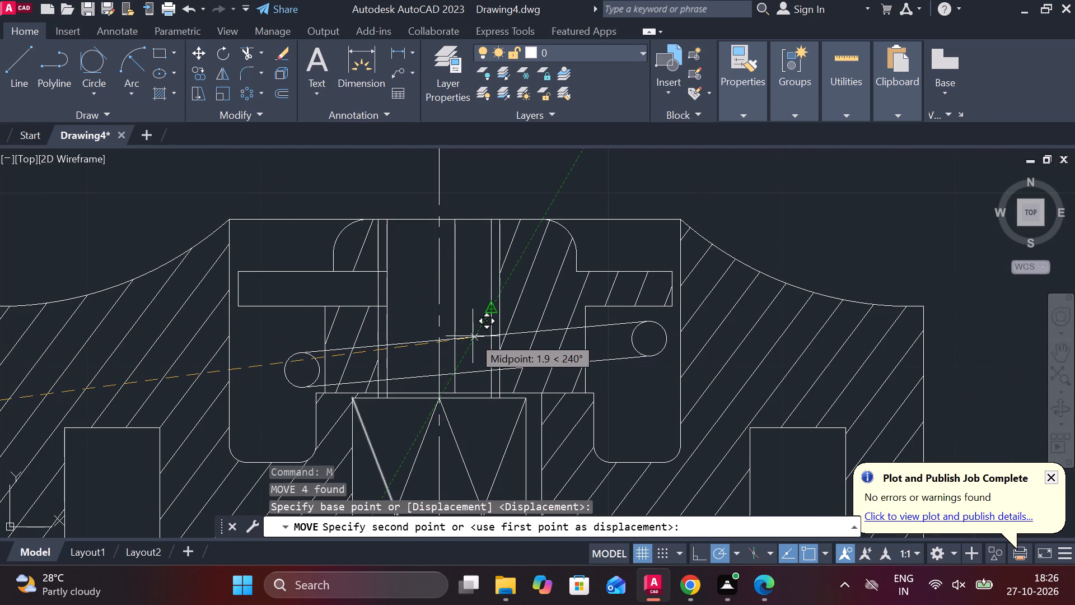
scroll(474, 336, up, 1)
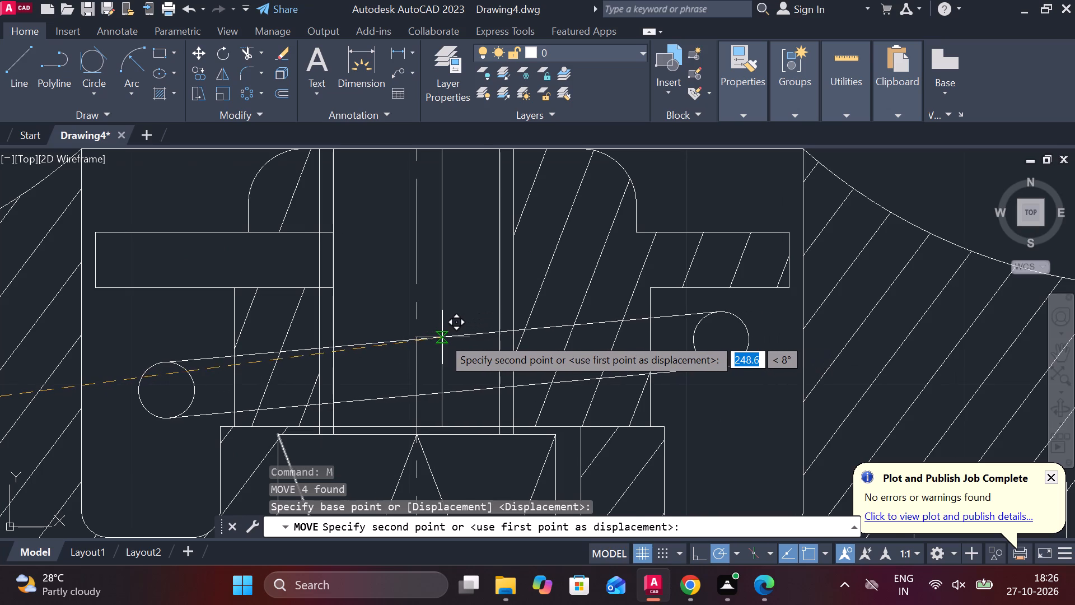
scroll(442, 337, down, 1)
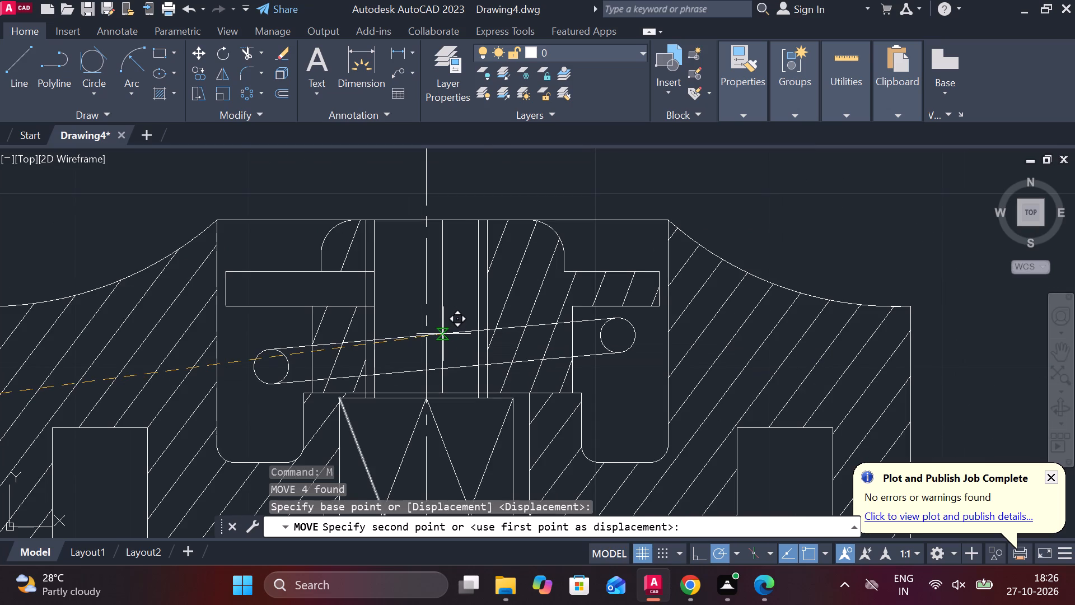
click(443, 334)
key(Escape)
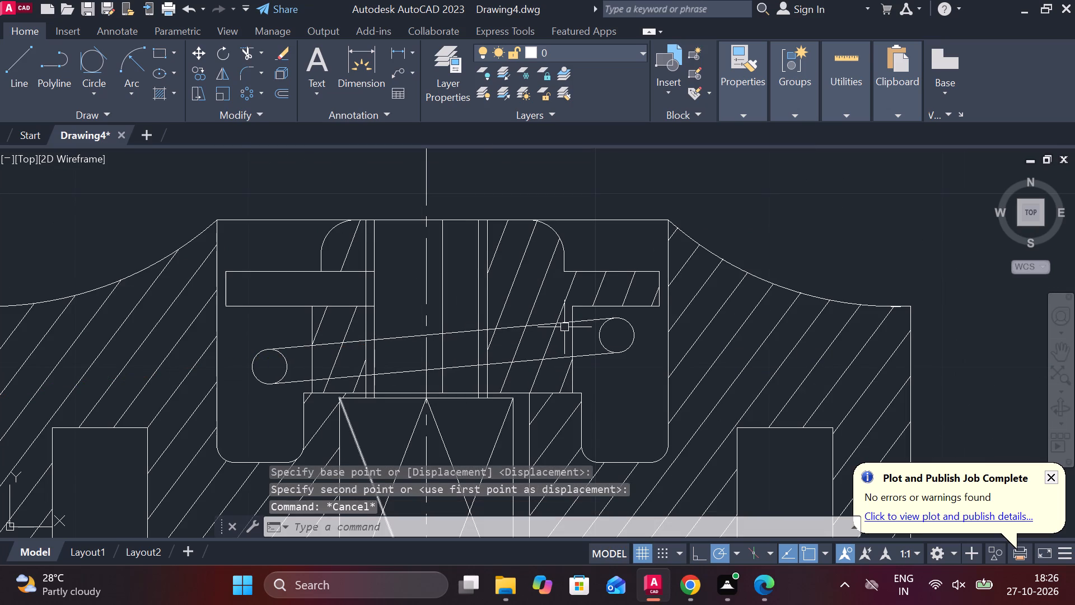
Trim the slanted bar's upper edge where it crosses the handwheel hub, plus the lower edge's piece inside the bore left of the centreline.
text(TR)
key(space)
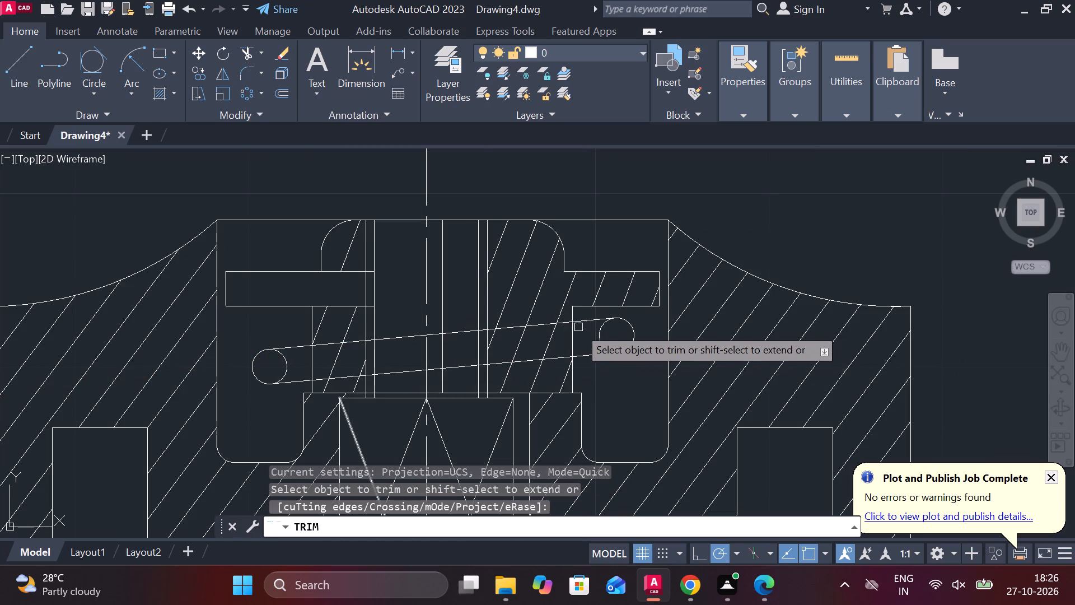
click(387, 341)
click(395, 374)
click(331, 347)
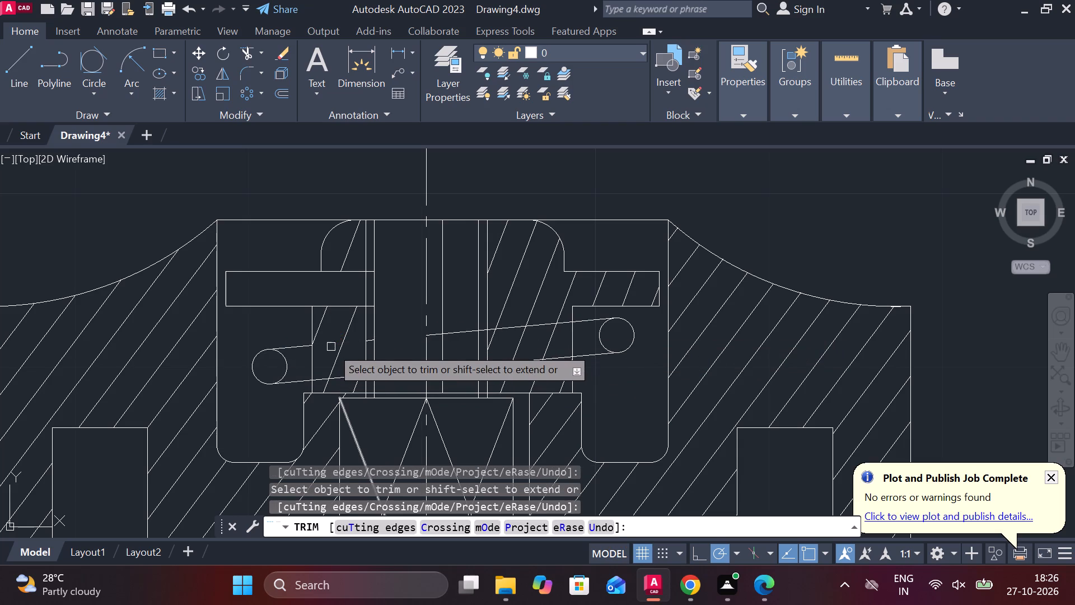
scroll(357, 338, up, 2)
click(389, 341)
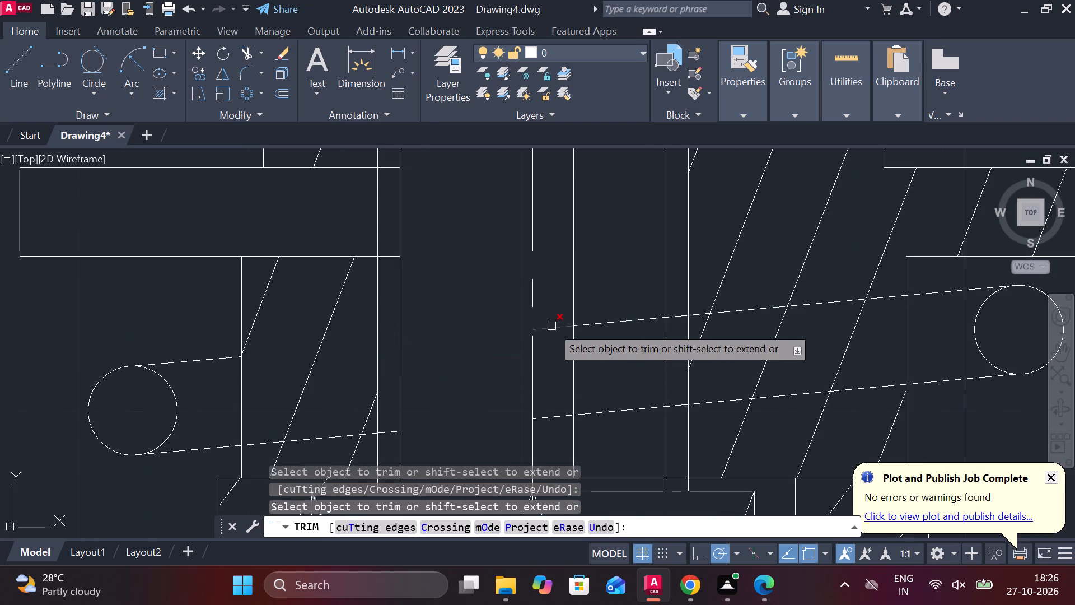
click(551, 326)
click(588, 328)
click(683, 317)
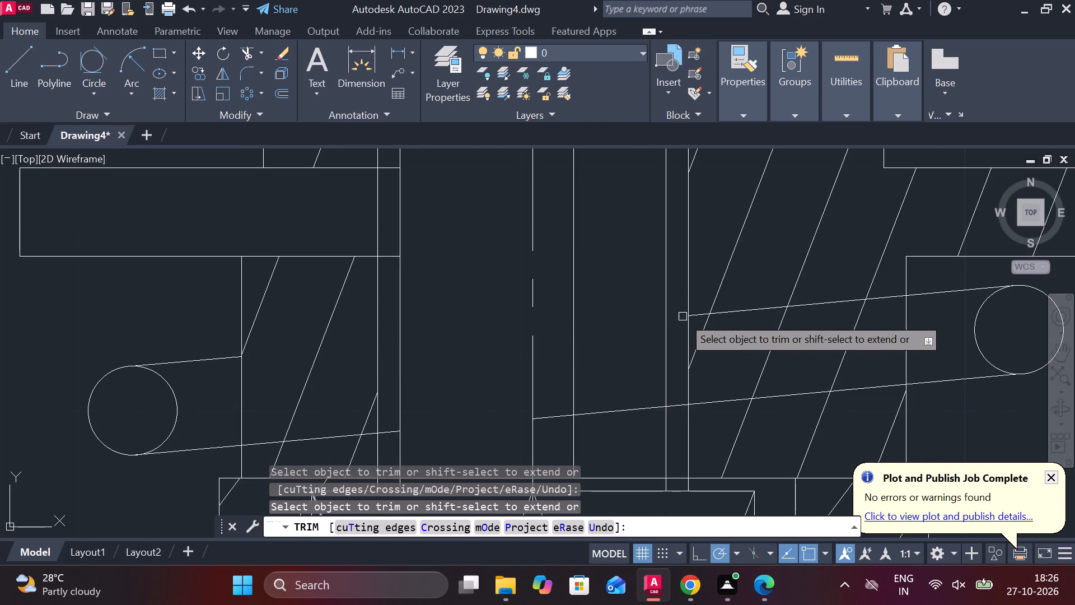
click(727, 317)
Trim the remaining pieces of the slanted bar's lower edge across the handwheel hub, keeping only the stubs beside the end circles.
scroll(858, 306, down, 1)
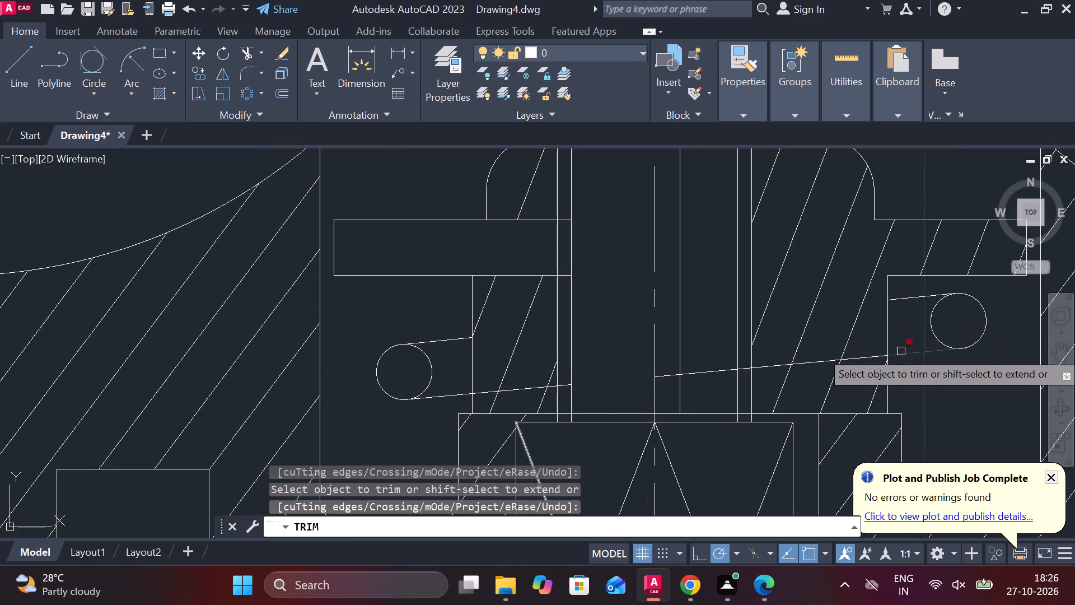
click(875, 355)
click(713, 376)
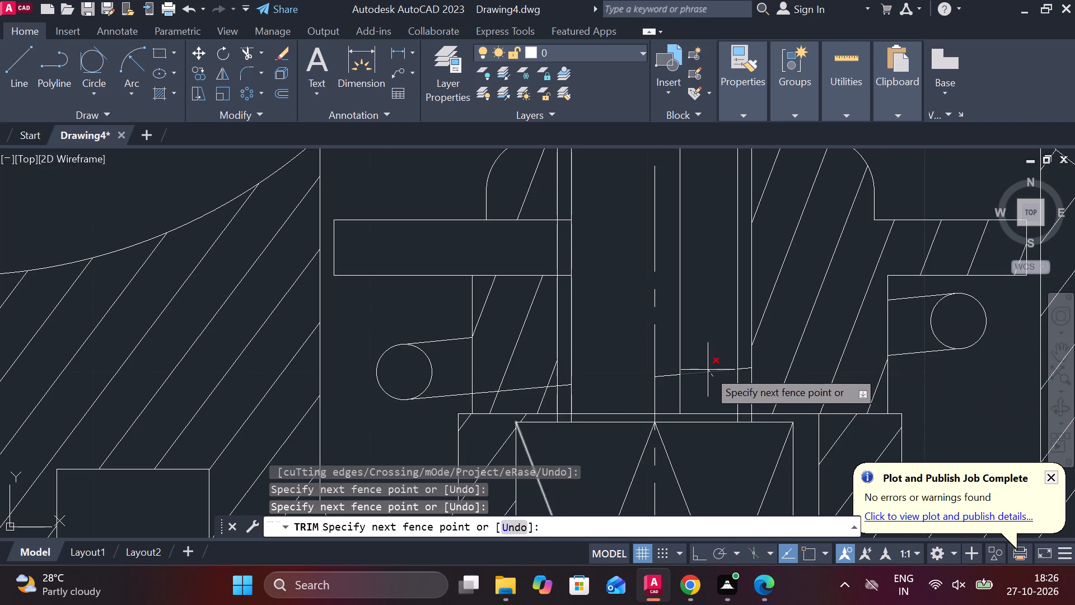
click(708, 370)
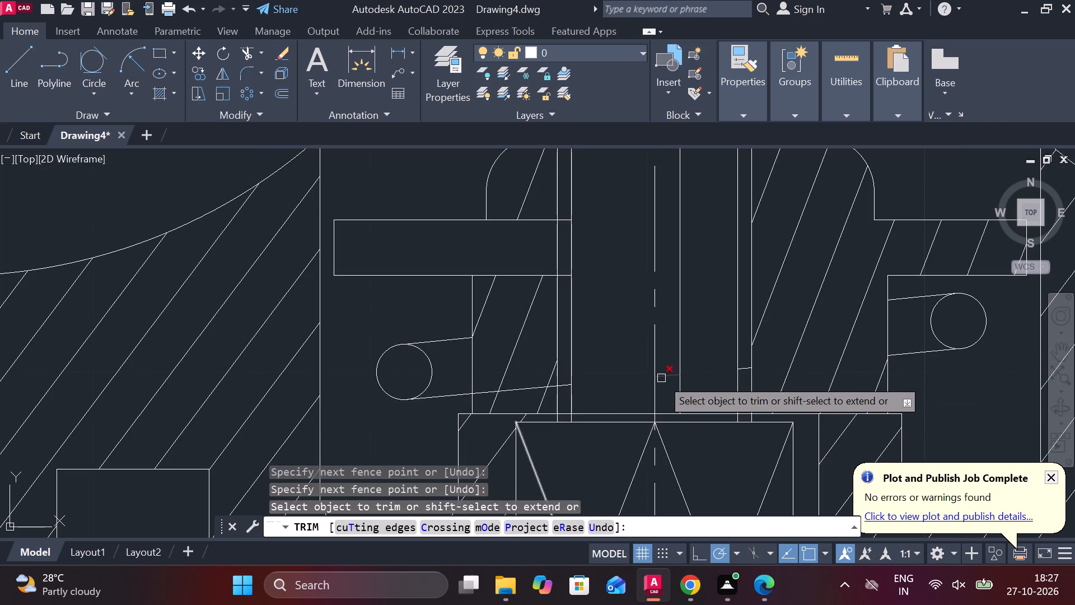
click(661, 378)
click(743, 367)
click(530, 390)
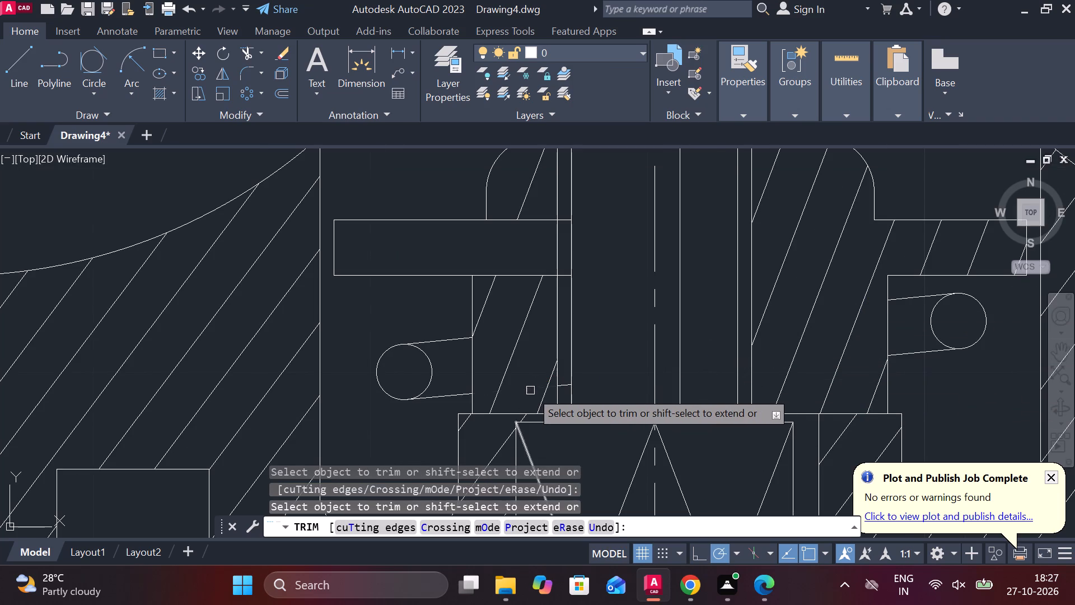
click(566, 389)
scroll(662, 366, down, 2)
key(grave)
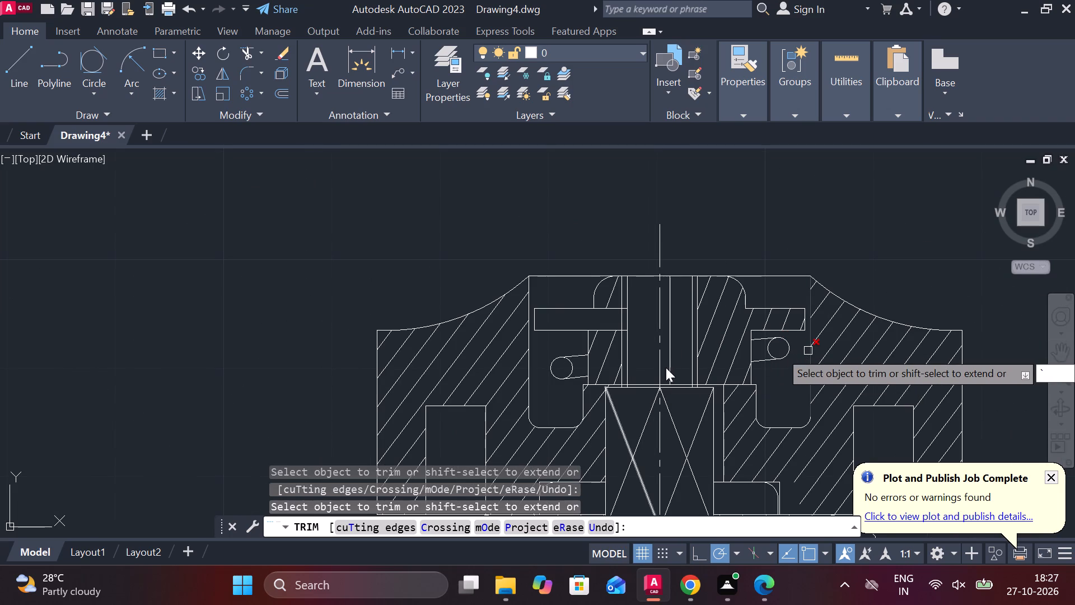
key(grave)
key(Escape)
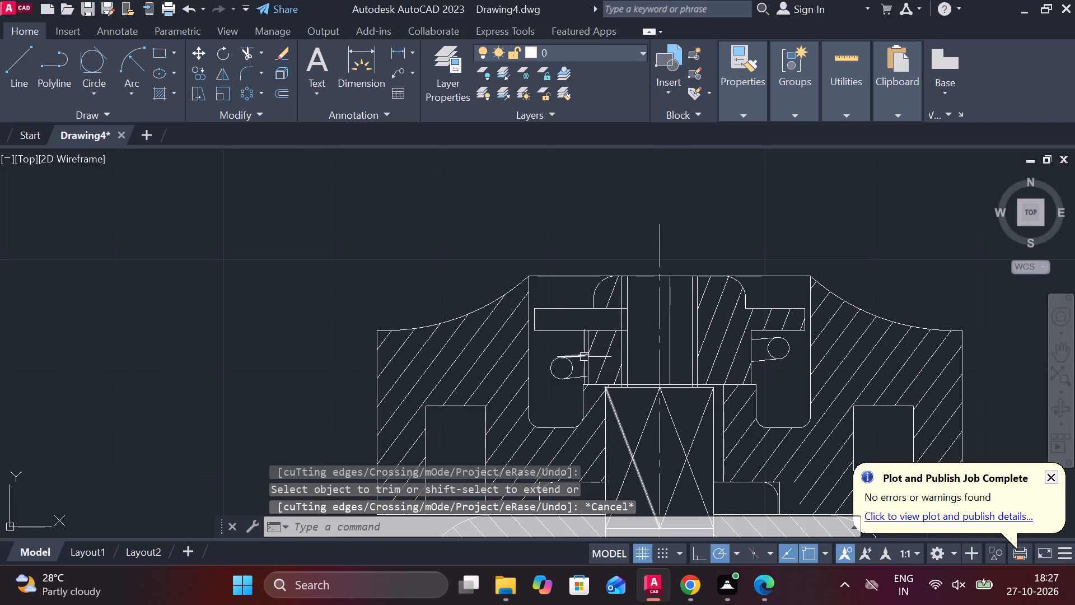
Erase the diagonal hatch filling the hub sections on both sides of the stem bore in the handwheel.
scroll(669, 331, up, 2)
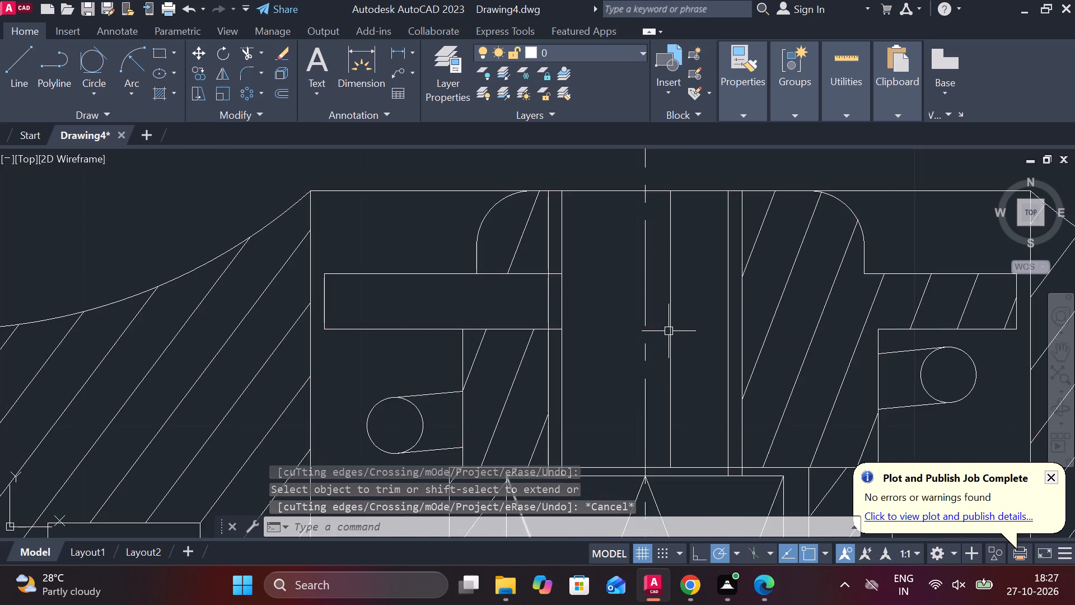
scroll(673, 332, down, 2)
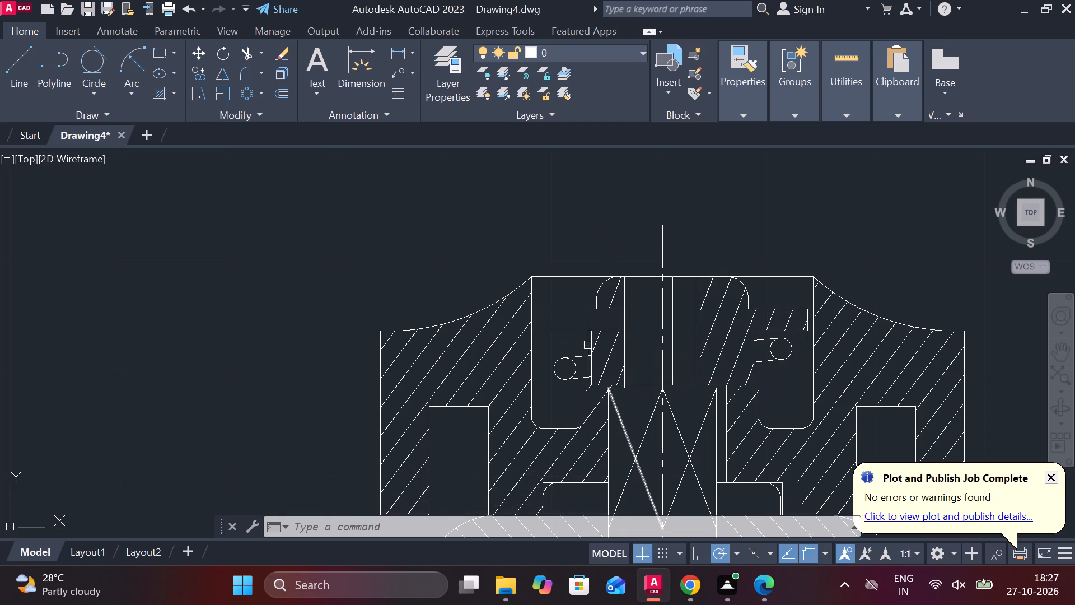
key(Escape)
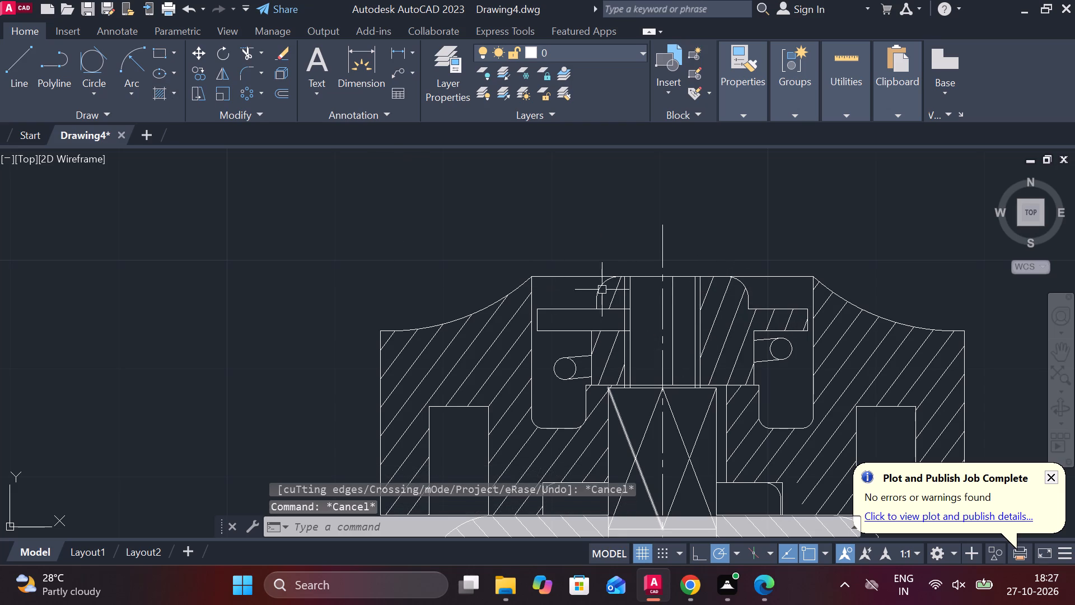
click(737, 323)
text(E)
key(space)
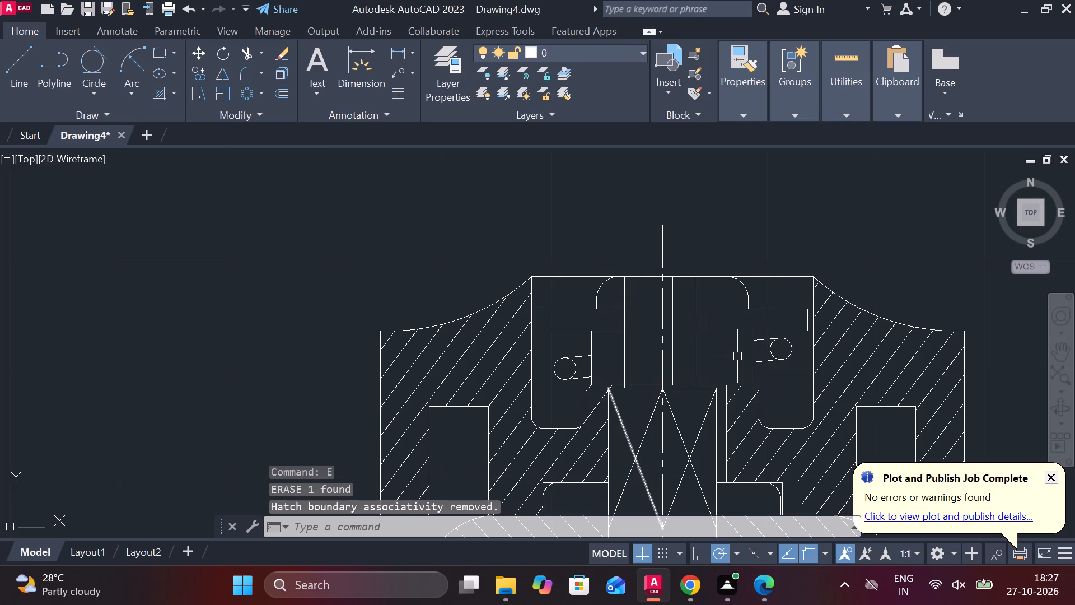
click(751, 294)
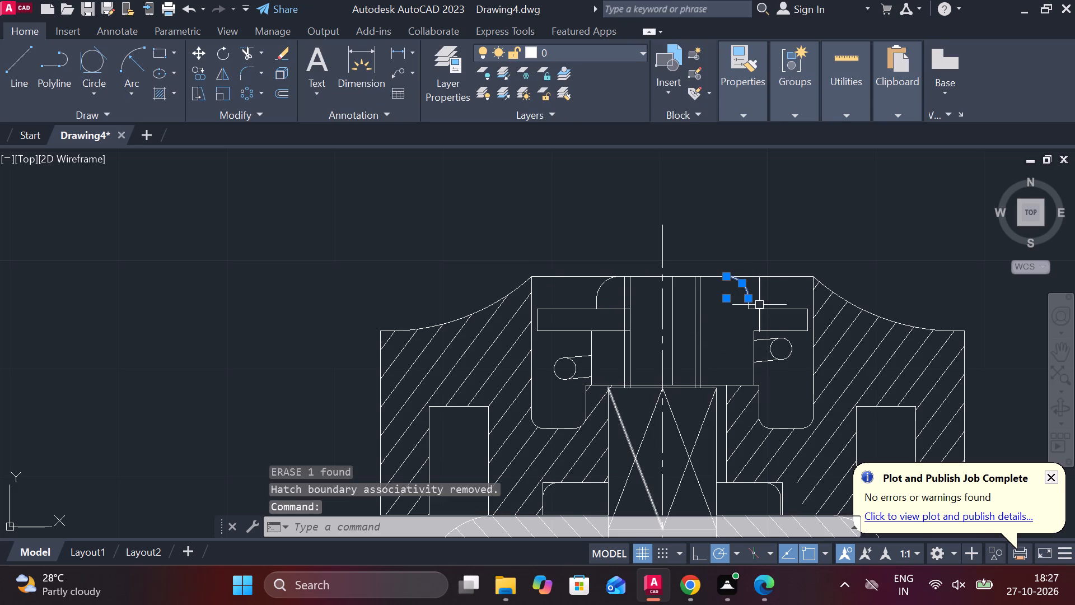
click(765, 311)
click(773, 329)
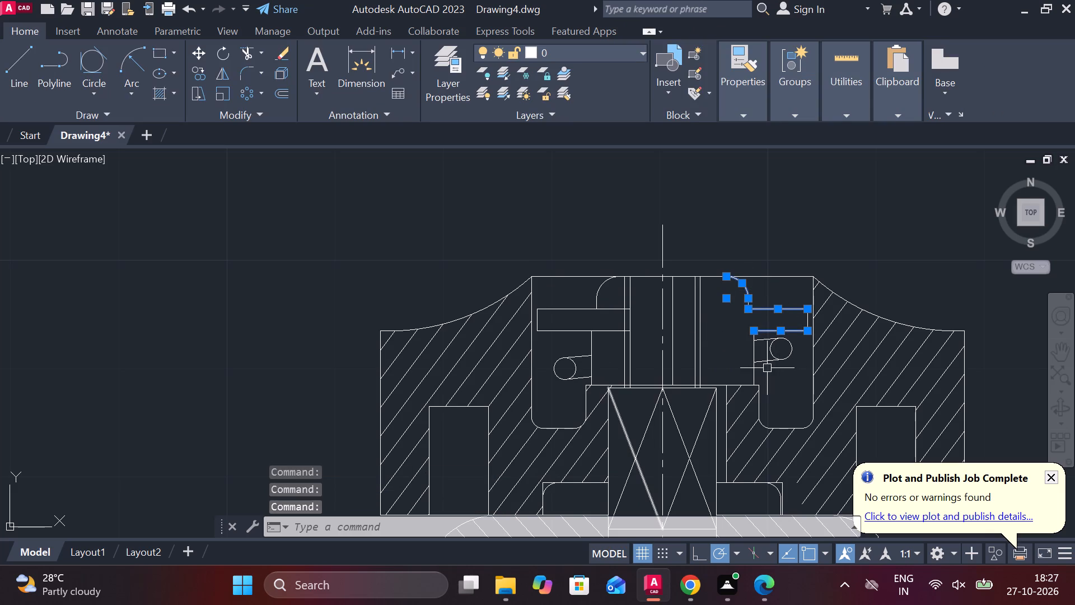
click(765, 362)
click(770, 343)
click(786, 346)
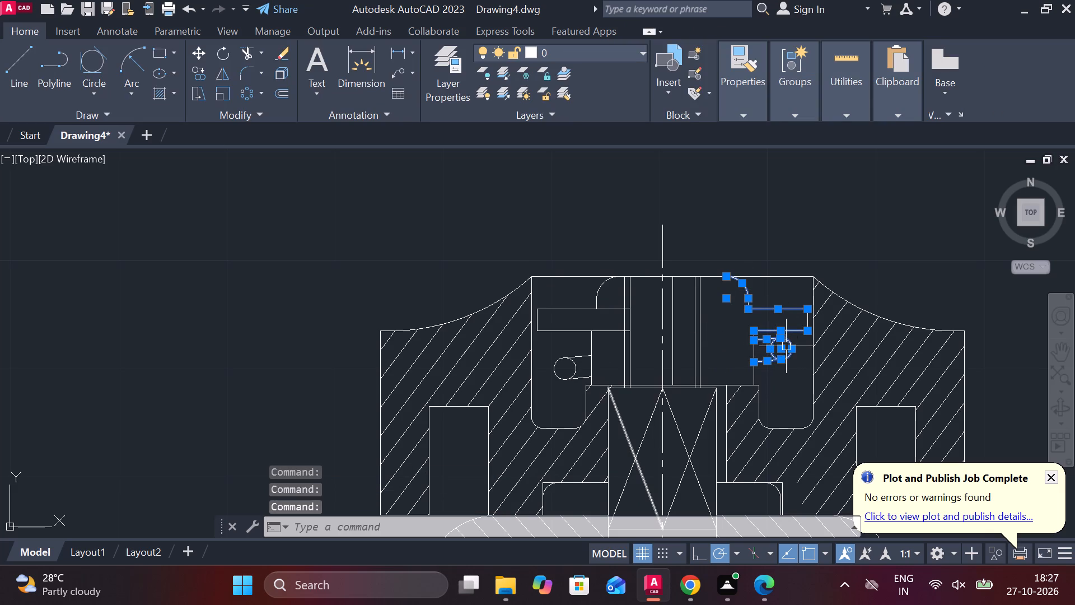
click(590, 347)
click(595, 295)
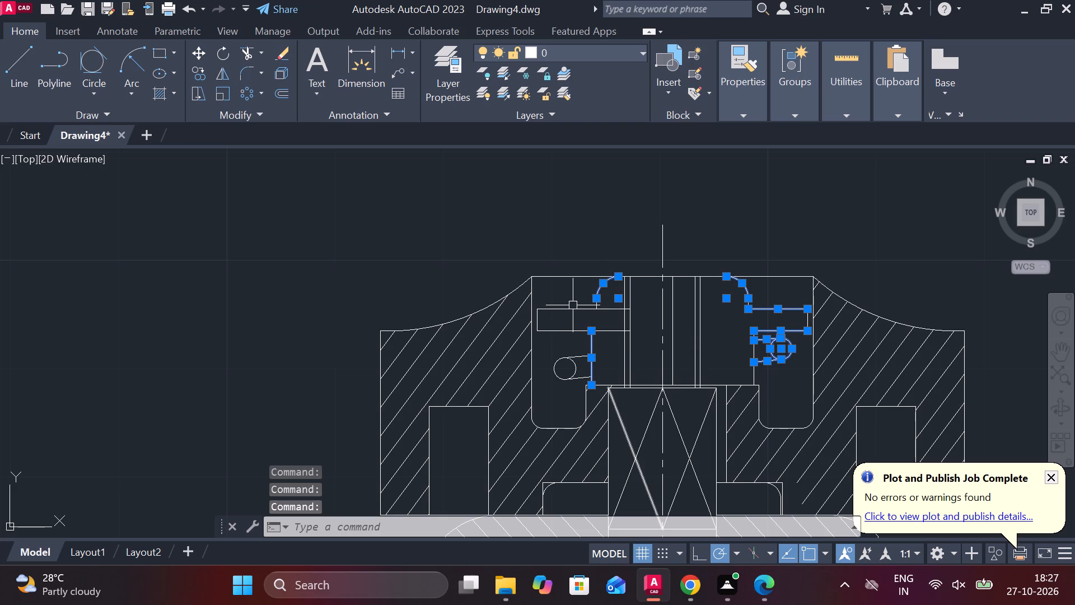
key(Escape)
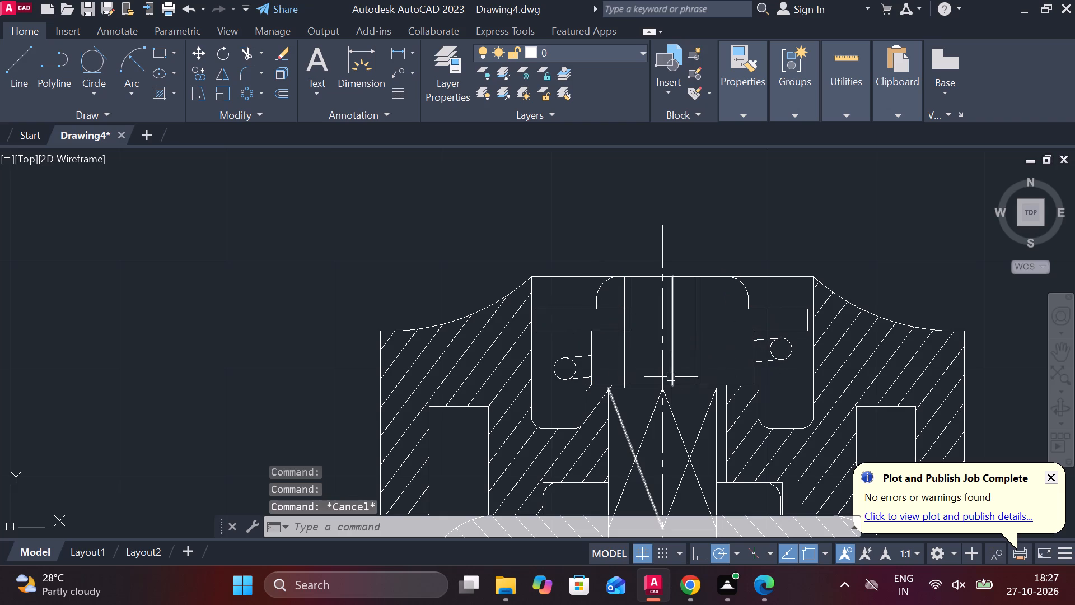
Hatch the handwheel hub sections on both sides of the stem bore, including the flanges, with the pattern scale set to 0.6.
click(155, 96)
click(635, 94)
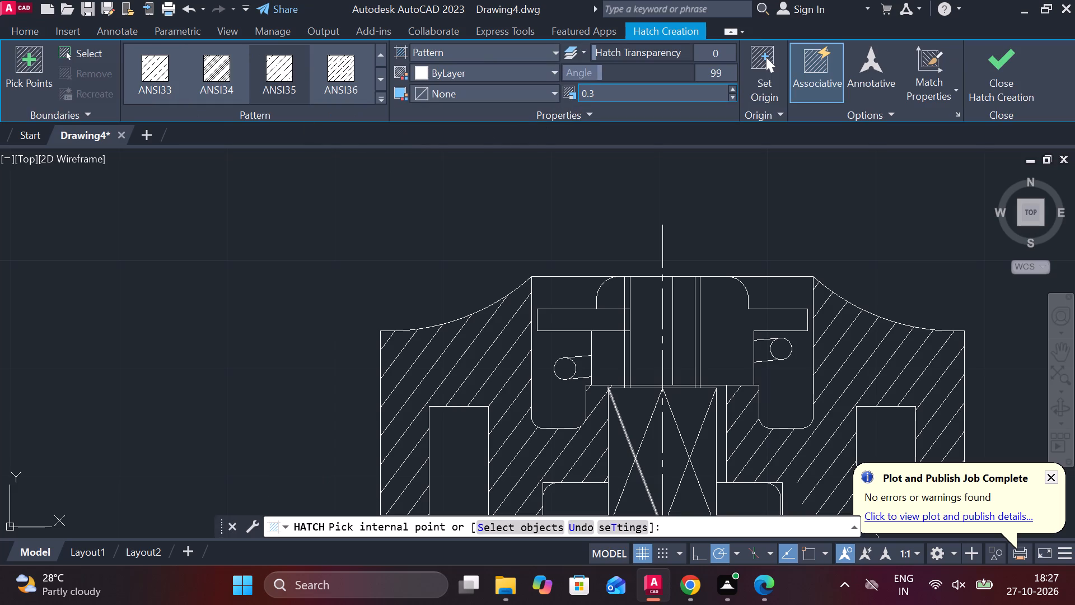
text(.6)
key(Return)
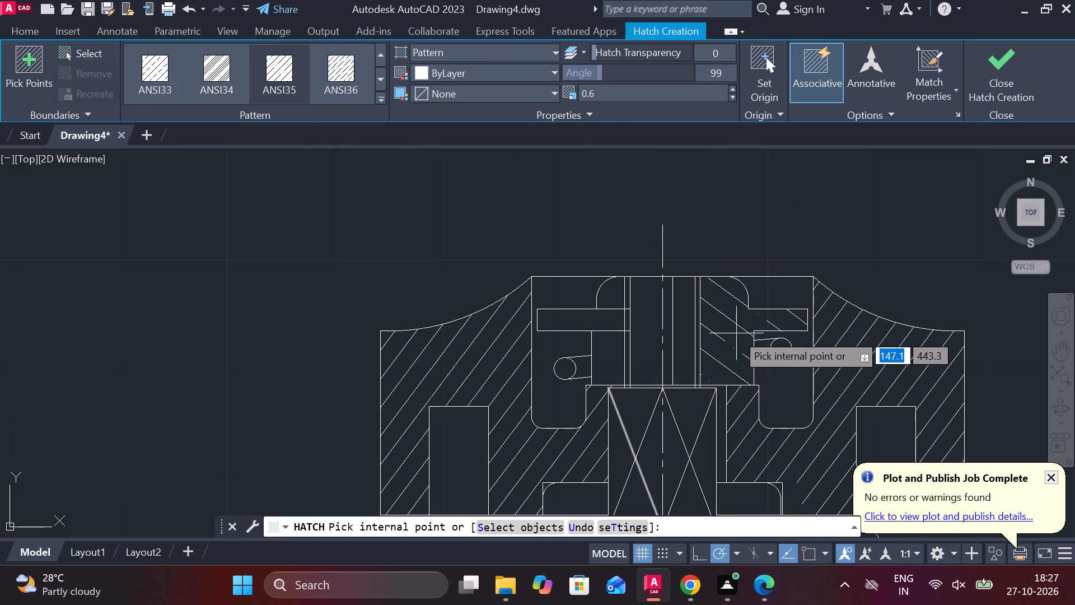
click(736, 333)
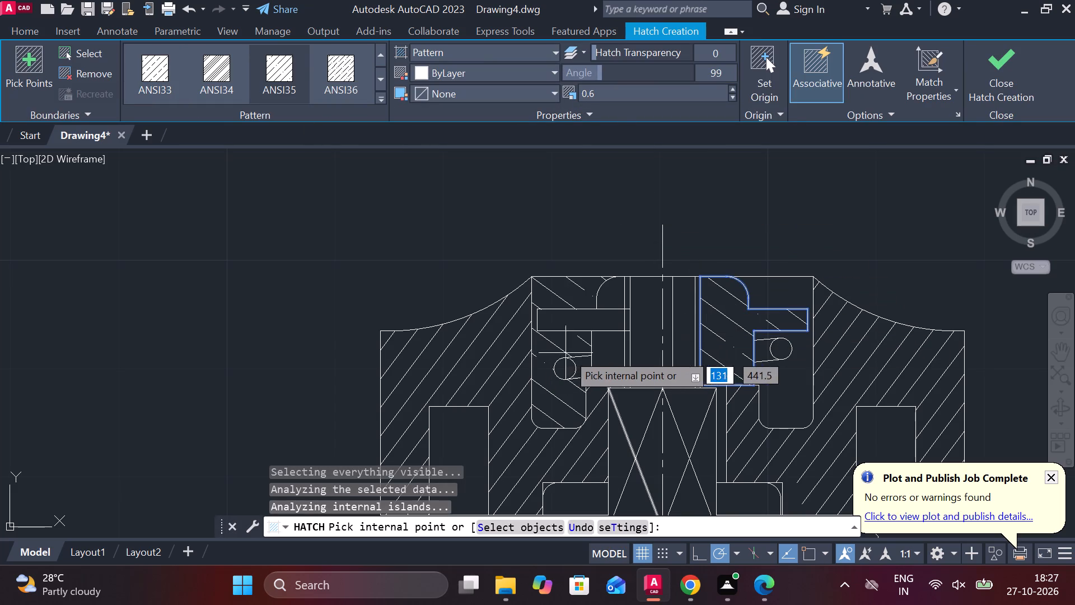
click(607, 348)
click(606, 299)
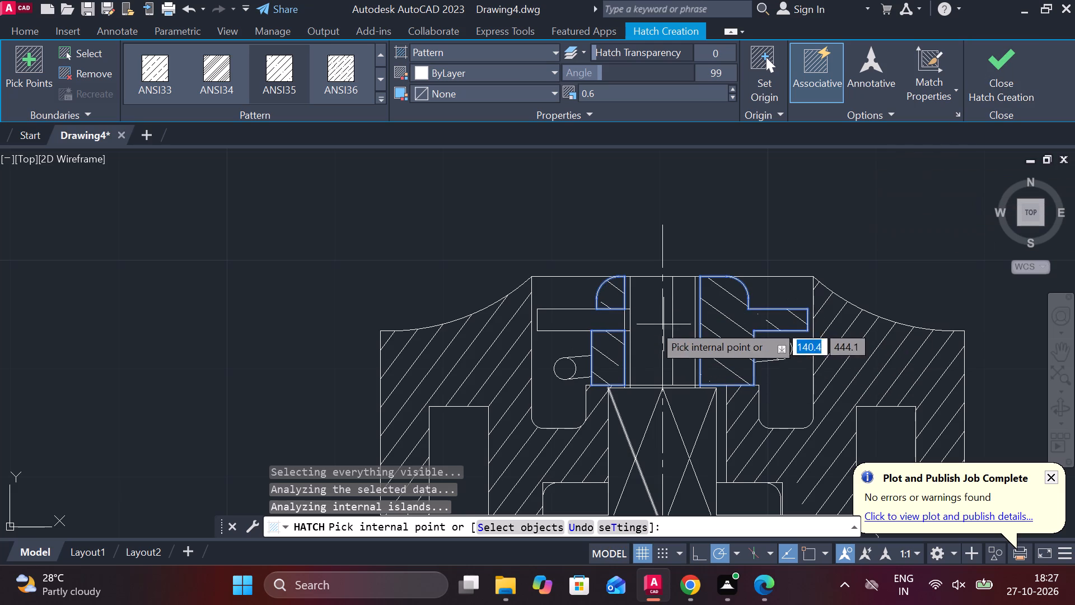
click(590, 320)
click(988, 91)
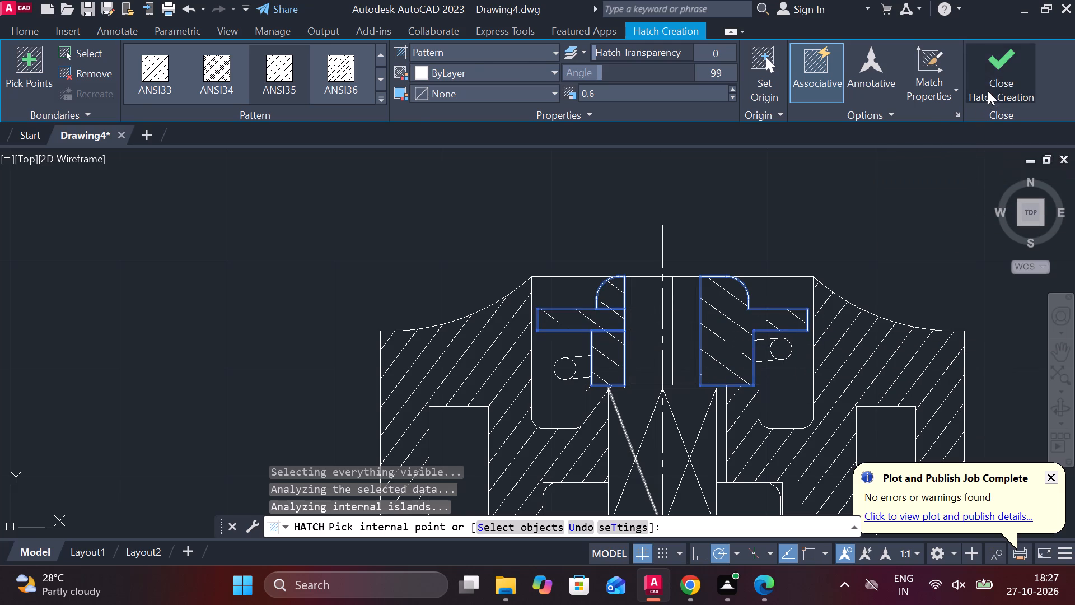
Erase the leftover loose part lying above the valve assembly.
scroll(838, 320, down, 2)
middle_drag(835, 337, 705, 225)
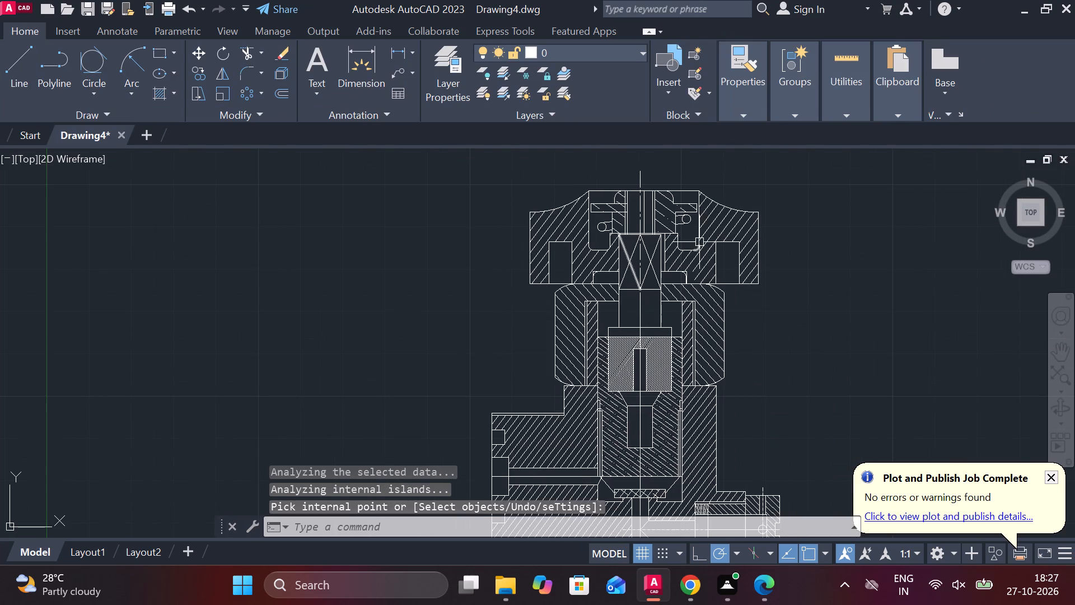
scroll(801, 273, down, 1)
middle_drag(801, 285, 705, 212)
scroll(680, 314, down, 3)
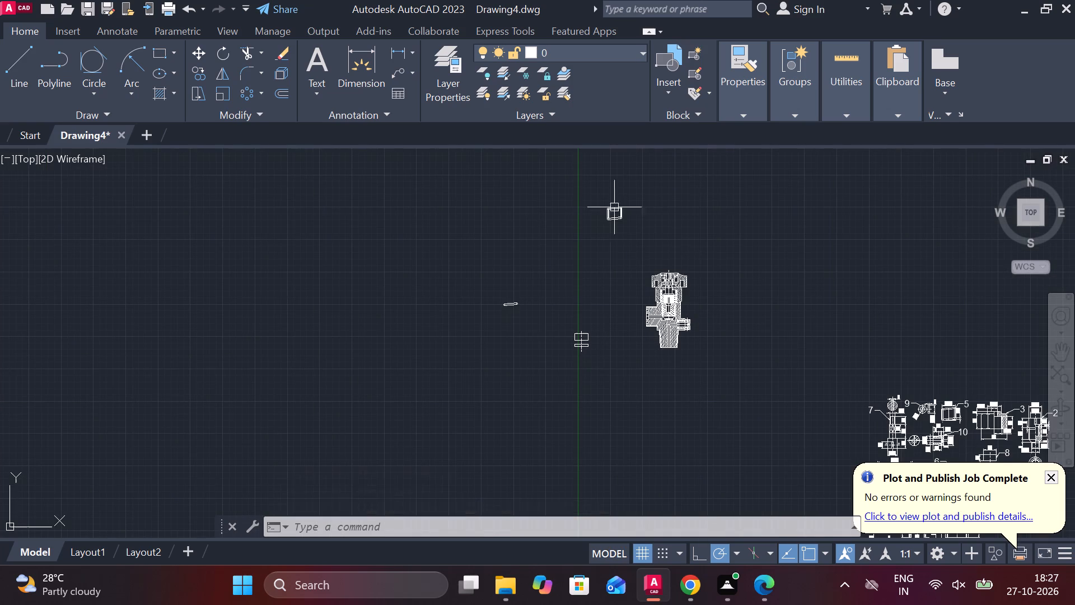
drag(577, 192, 586, 193)
click(675, 229)
text(E)
key(space)
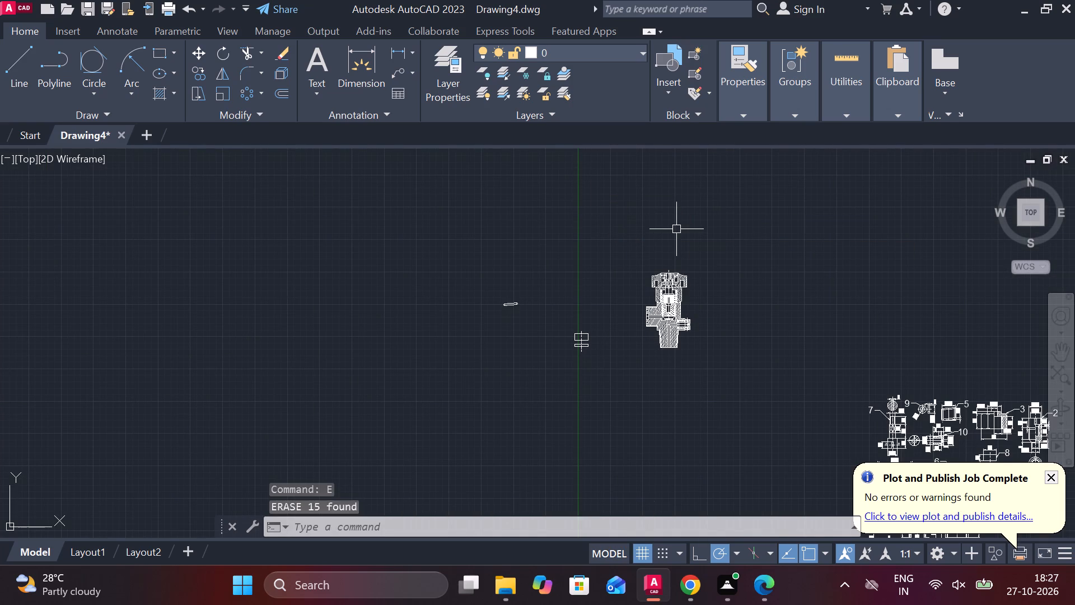
Erase the loose slanted bar and the loose two-rectangle part lying to the left of the valve assembly.
click(448, 269)
drag(448, 269, 475, 299)
click(597, 389)
text(E)
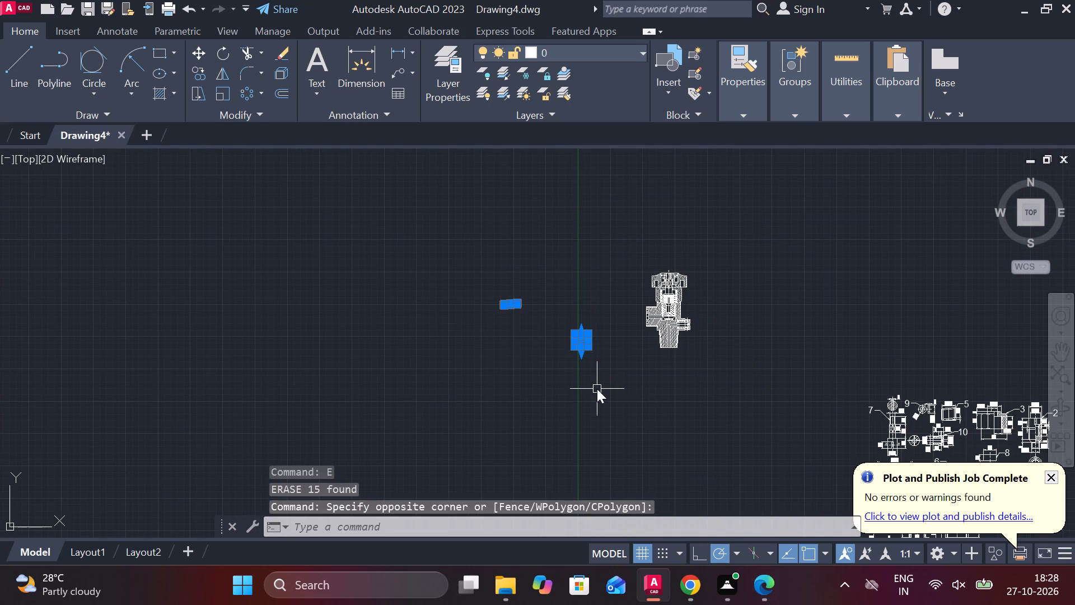
key(space)
Move the whole valve assembly into the empty space to the right of part 1's dimensioned views.
scroll(718, 327, up, 1)
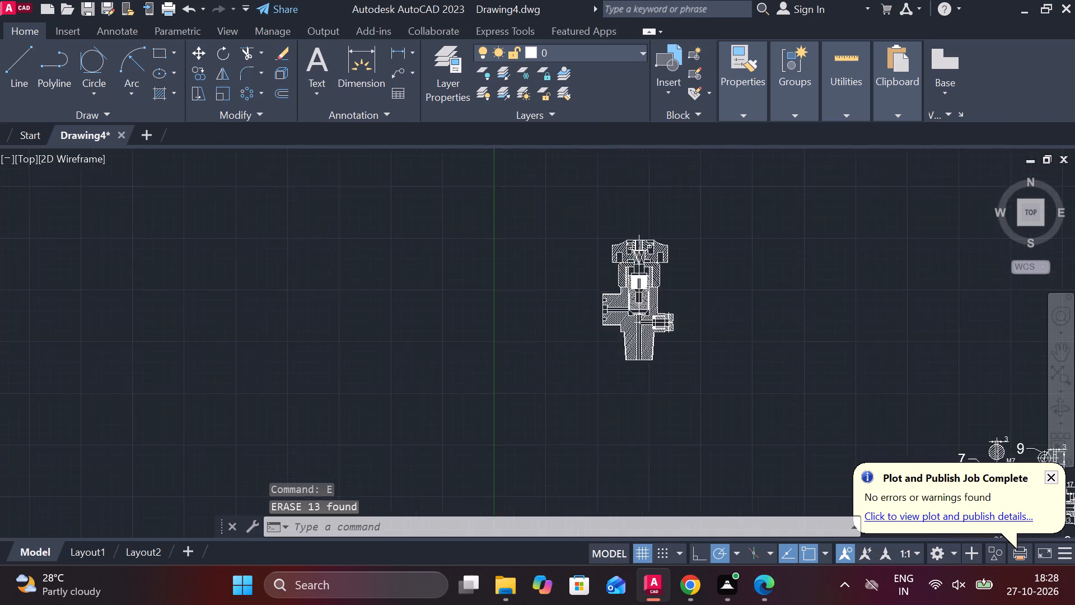
scroll(718, 327, up, 1)
middle_drag(685, 325, 599, 338)
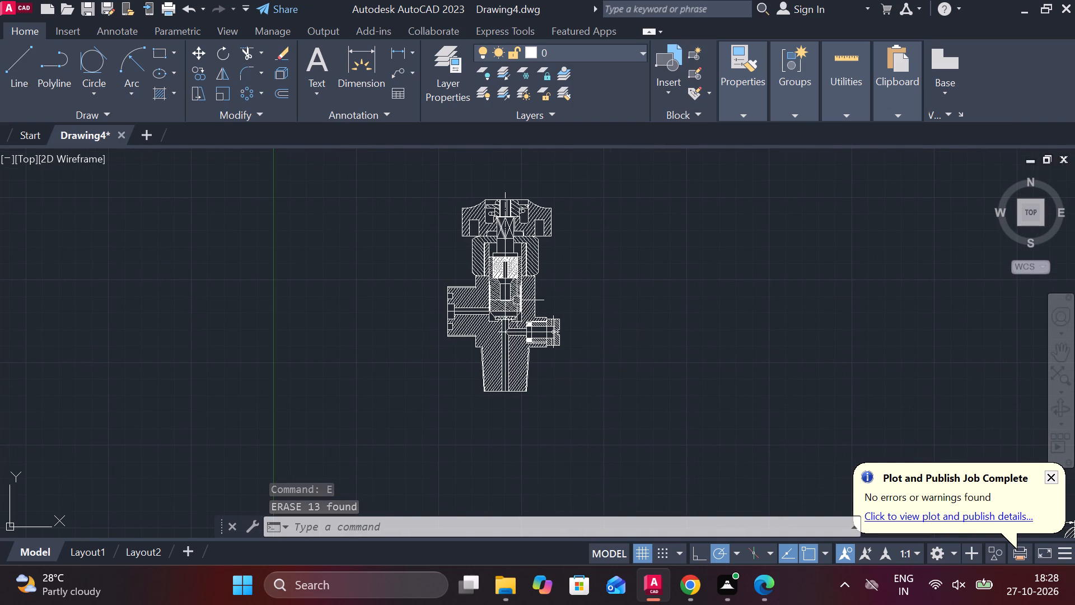
drag(418, 188, 424, 188)
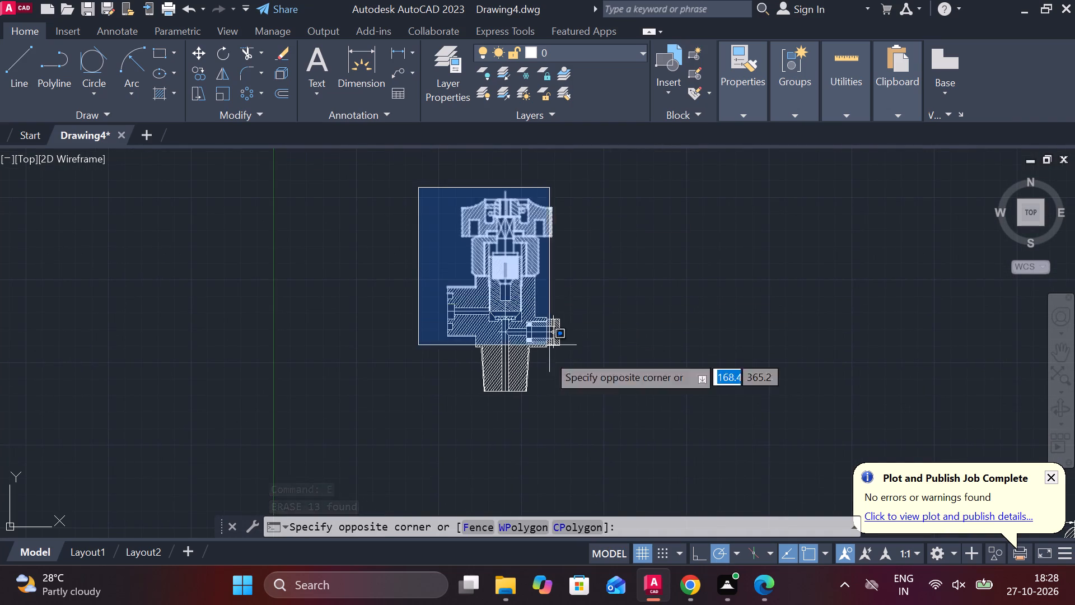
click(610, 445)
key(m)
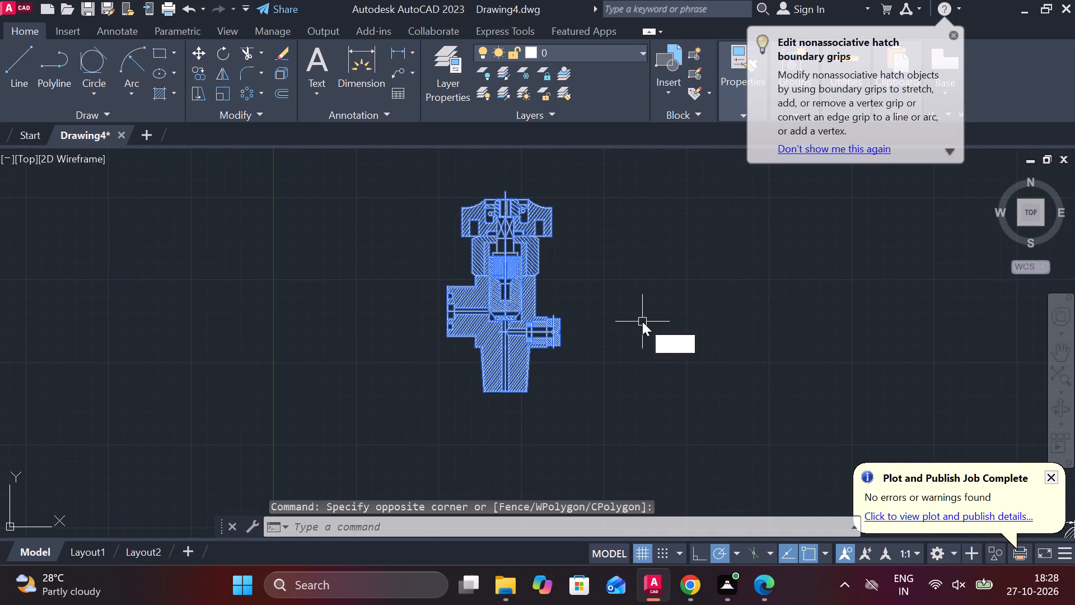
key(Return)
click(611, 328)
scroll(632, 331, down, 2)
middle_drag(665, 331, 484, 235)
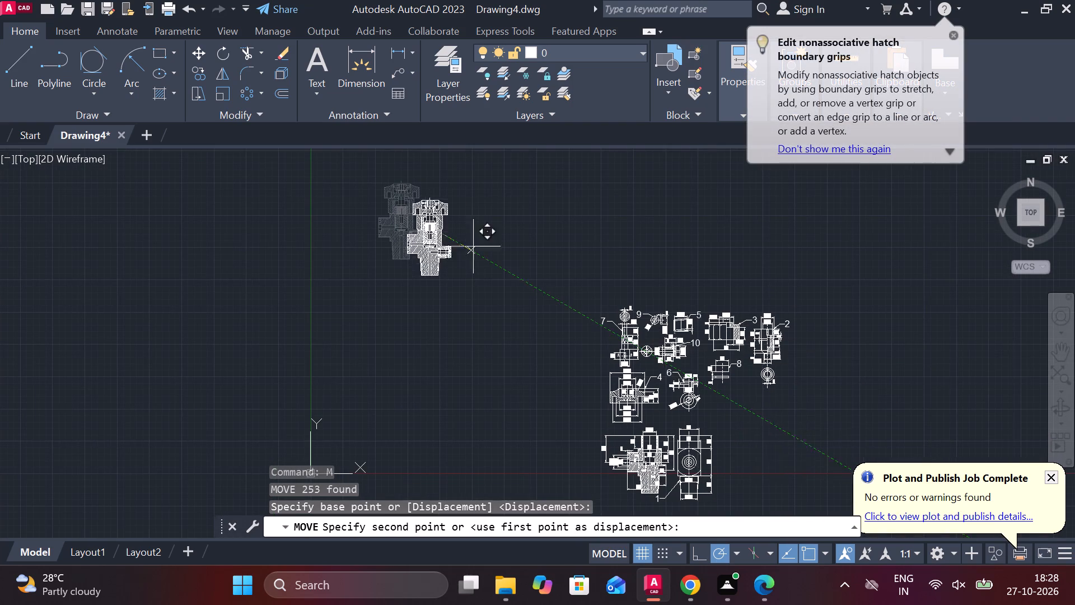
scroll(901, 465, up, 2)
scroll(853, 434, up, 1)
middle_drag(796, 434, 760, 343)
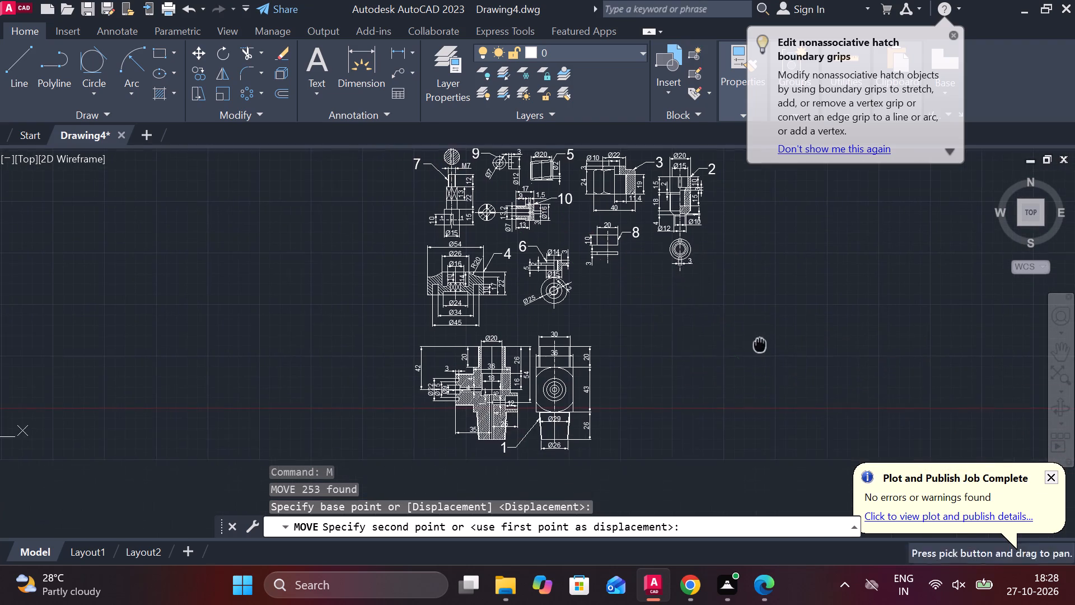
scroll(737, 399, up, 2)
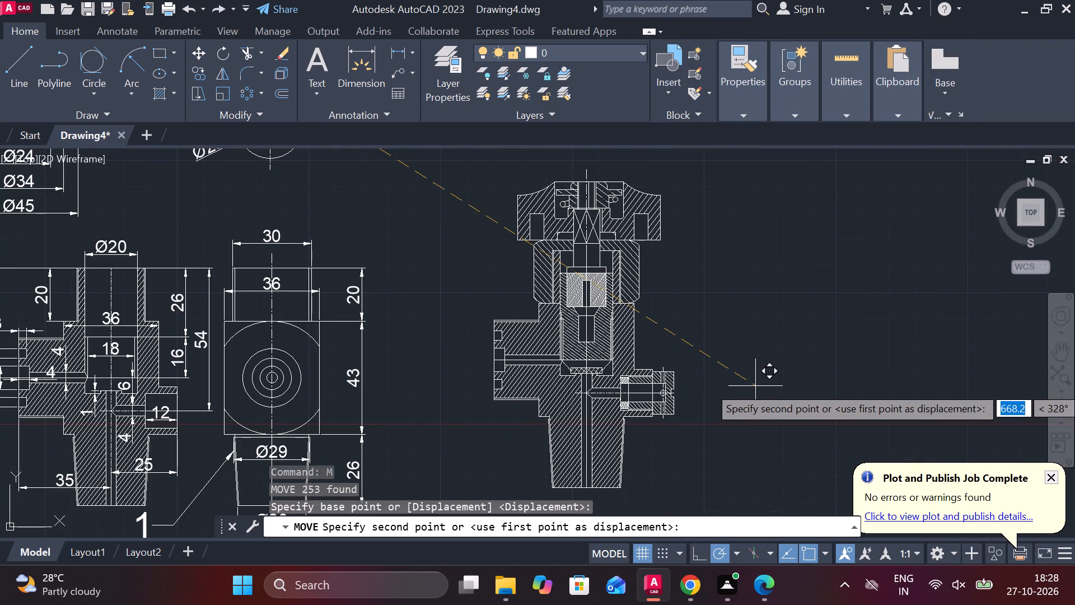
click(755, 386)
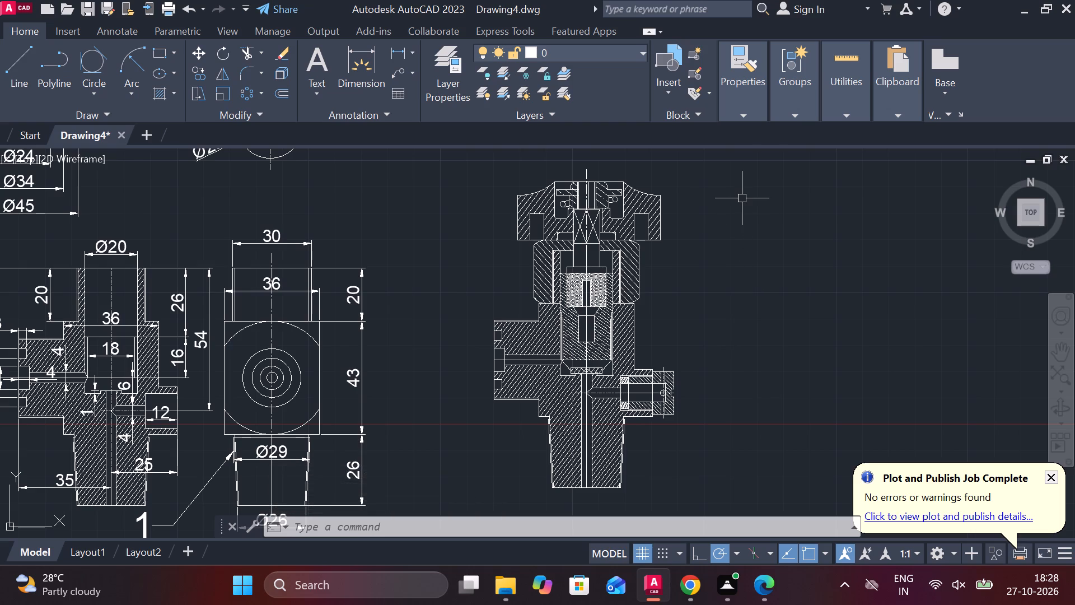
Examine the hatched handwheel hub in the assembly and compare it with the detail views of part 6.
scroll(600, 208, up, 3)
middle_drag(601, 192, 617, 263)
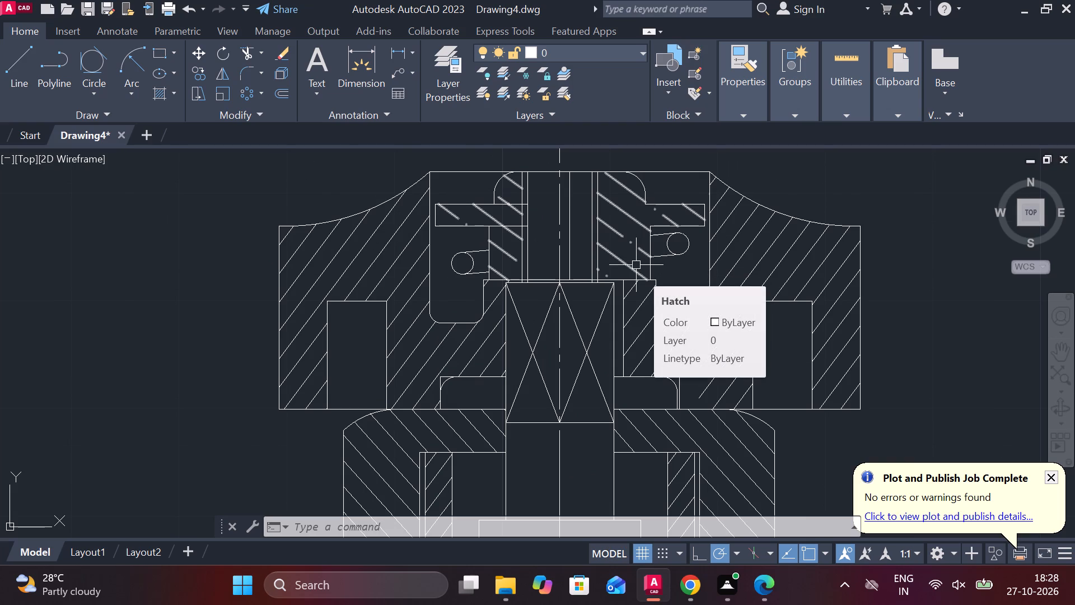
scroll(636, 265, down, 3)
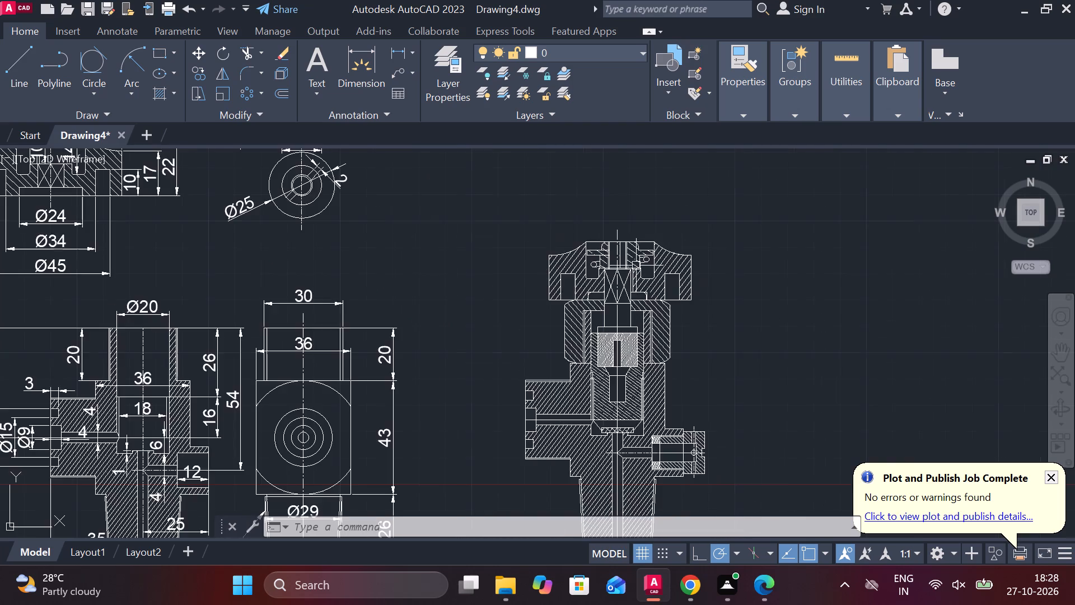
scroll(523, 302, down, 1)
middle_drag(392, 291, 519, 322)
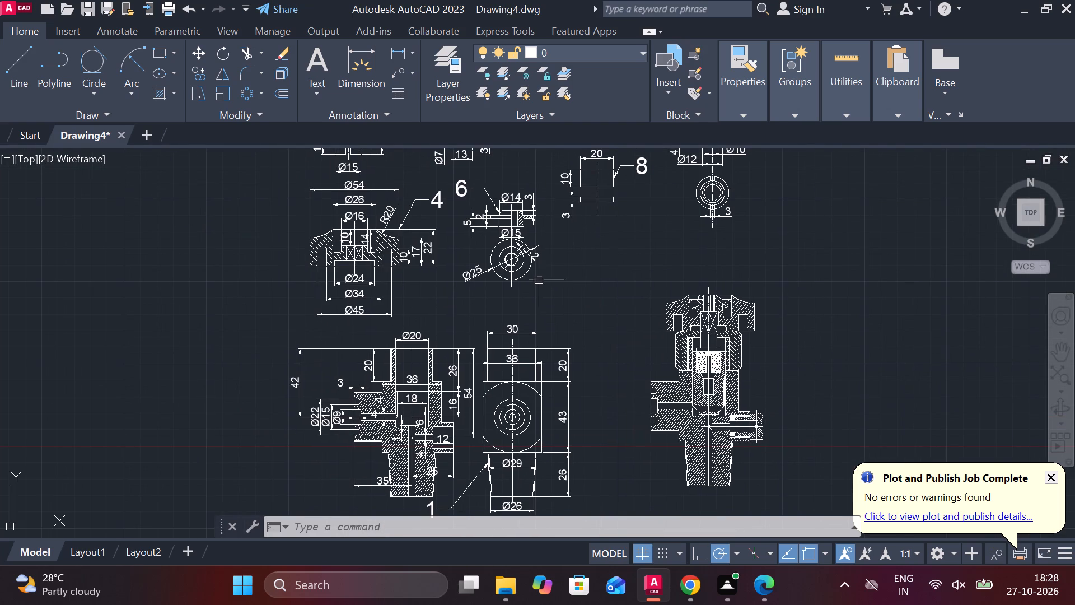
scroll(545, 274, up, 1)
middle_drag(545, 259, 551, 320)
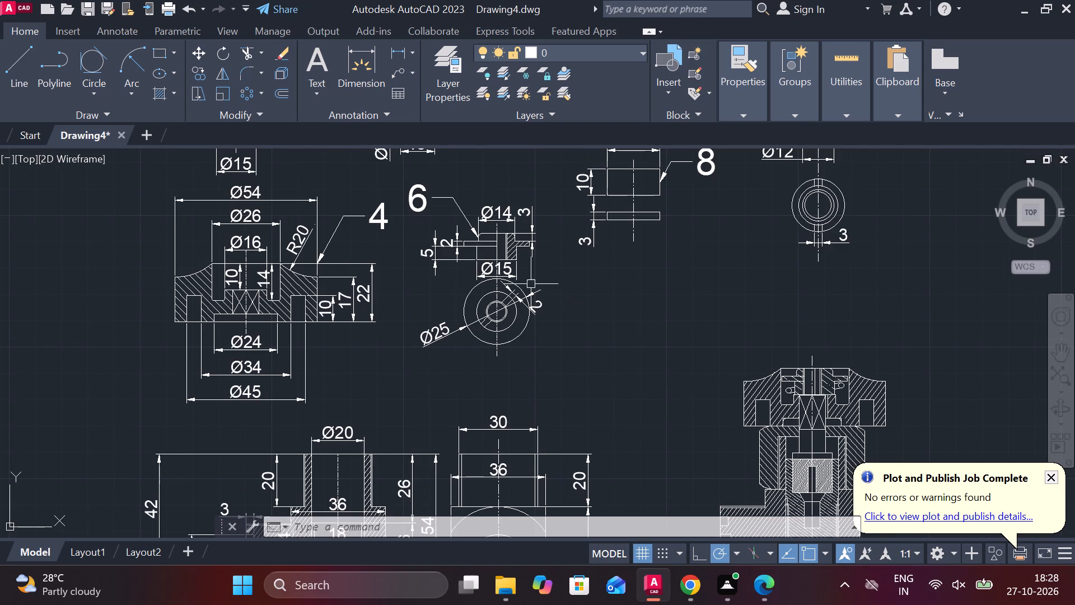
scroll(531, 284, up, 2)
middle_drag(559, 292, 603, 309)
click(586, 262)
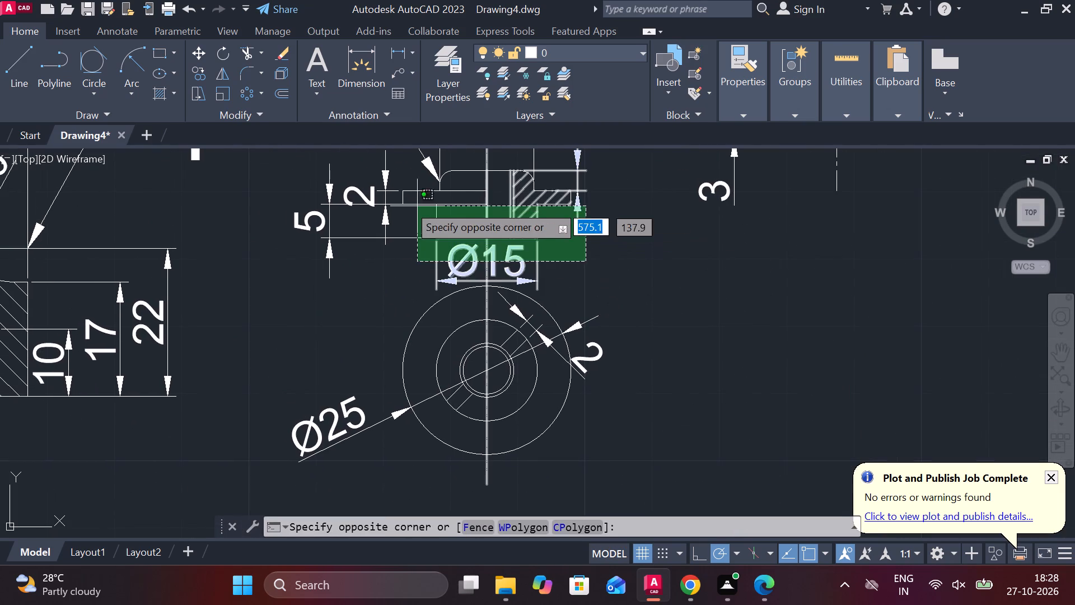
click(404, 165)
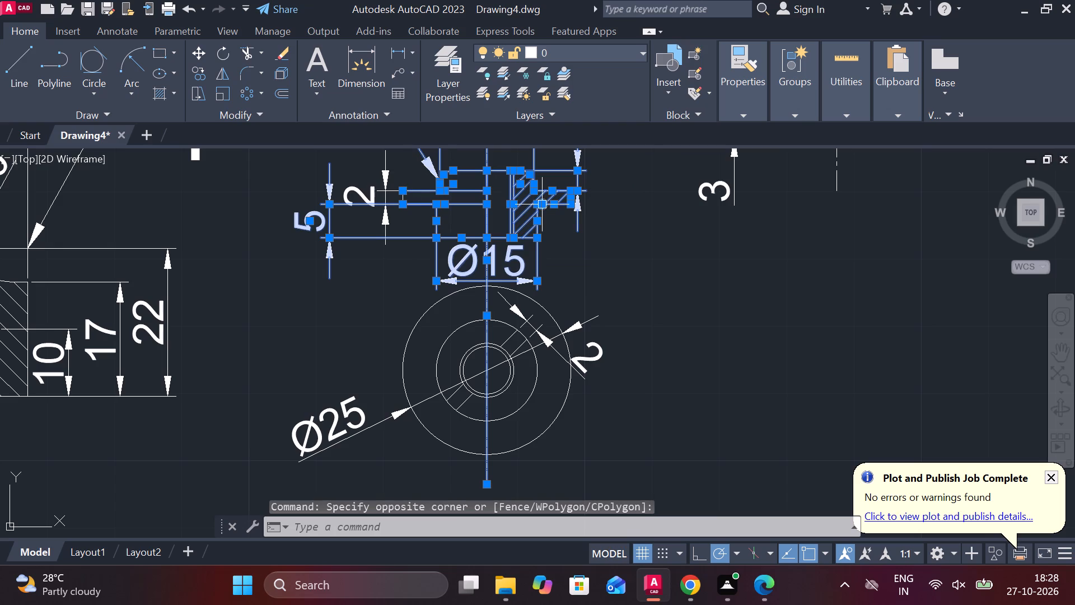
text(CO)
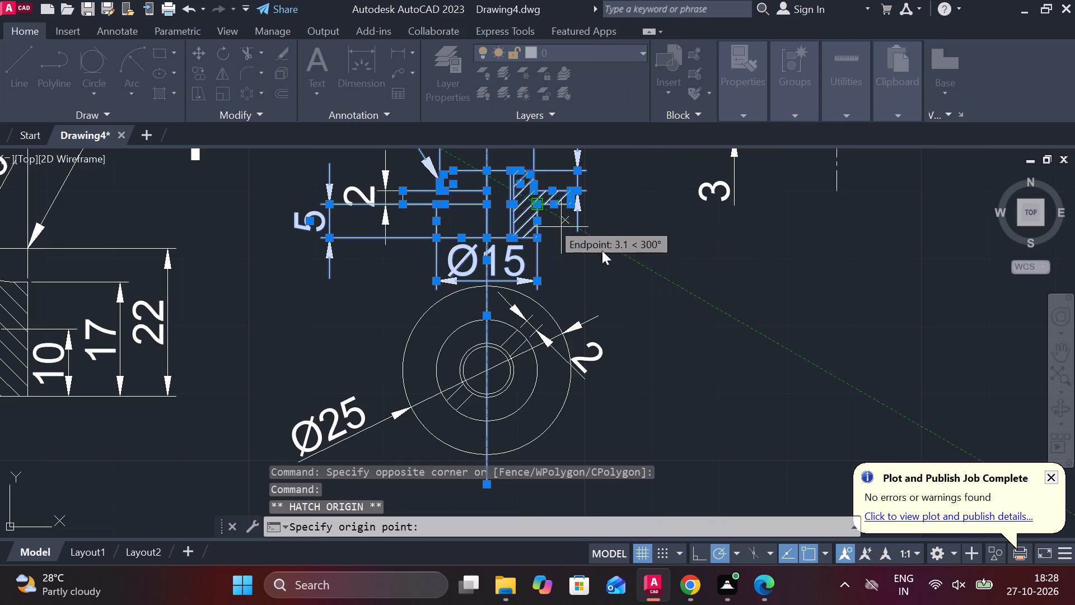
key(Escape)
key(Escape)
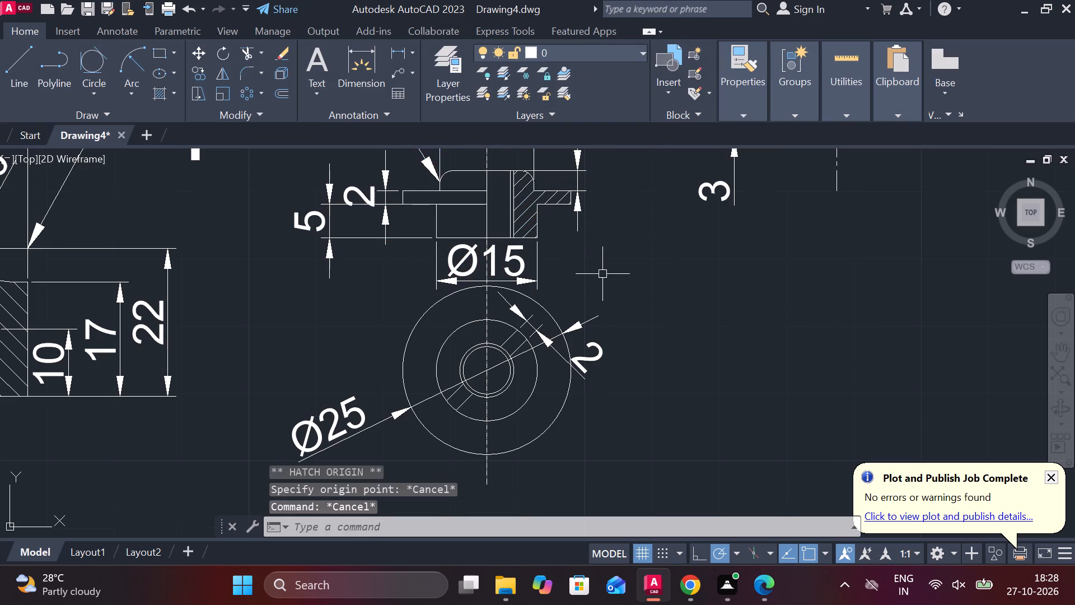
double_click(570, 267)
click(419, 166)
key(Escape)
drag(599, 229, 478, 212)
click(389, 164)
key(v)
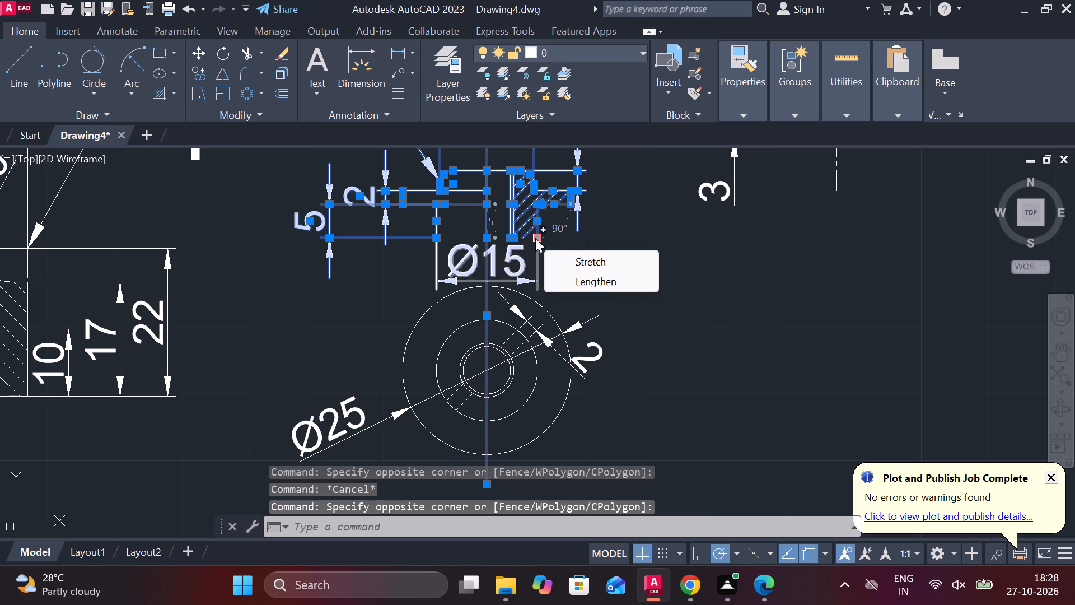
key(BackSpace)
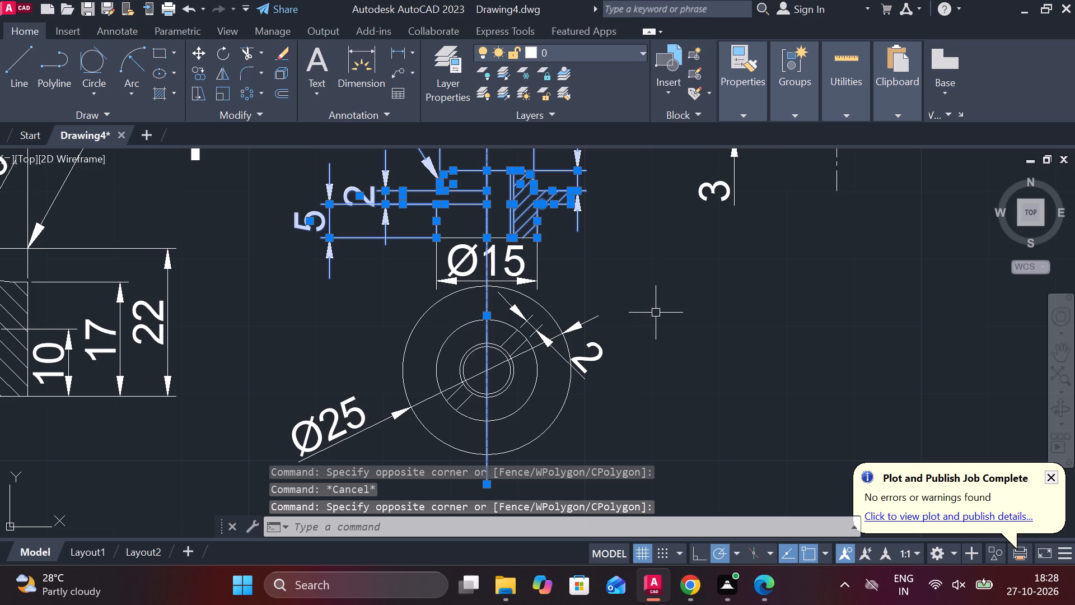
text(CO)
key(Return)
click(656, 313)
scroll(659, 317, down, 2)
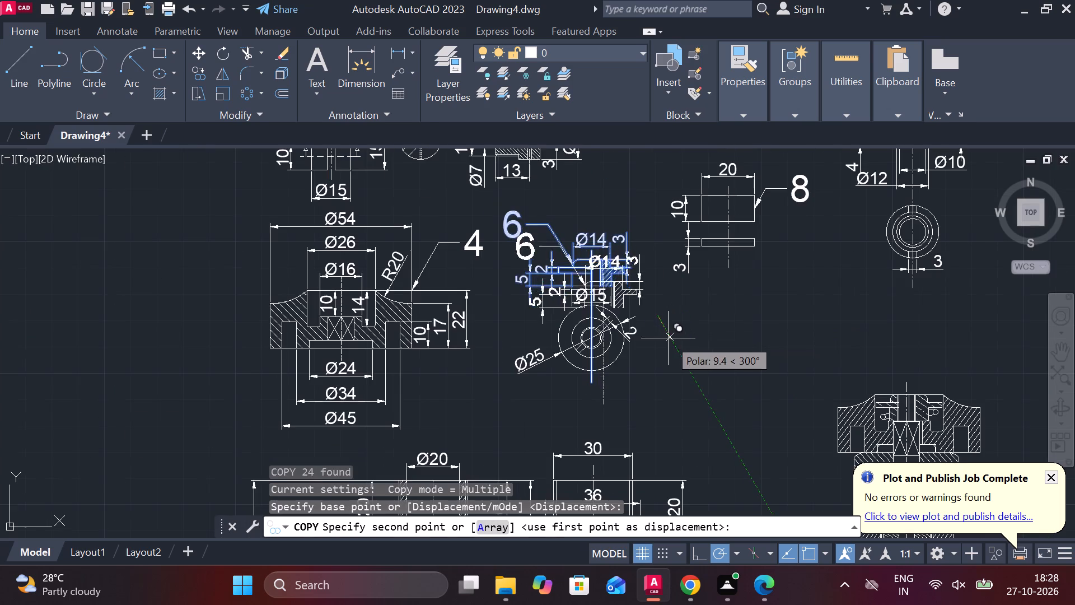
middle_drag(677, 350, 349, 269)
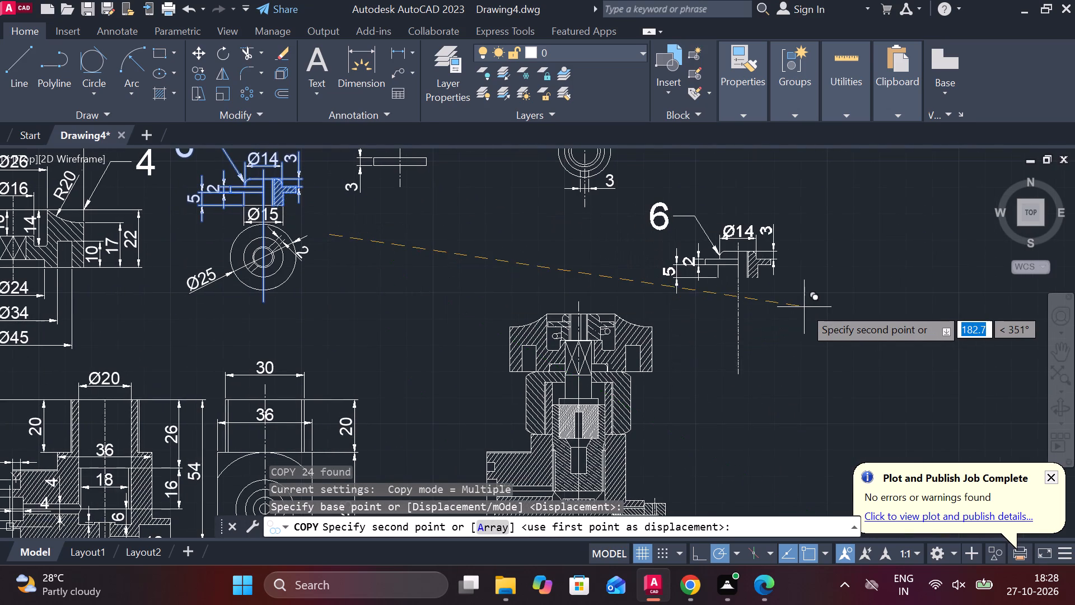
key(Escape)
Copy part 6's half-section front view with its dimensions, leader and centreline to the empty space above and right of the valve assembly.
middle_drag(394, 269, 490, 319)
scroll(367, 268, up, 2)
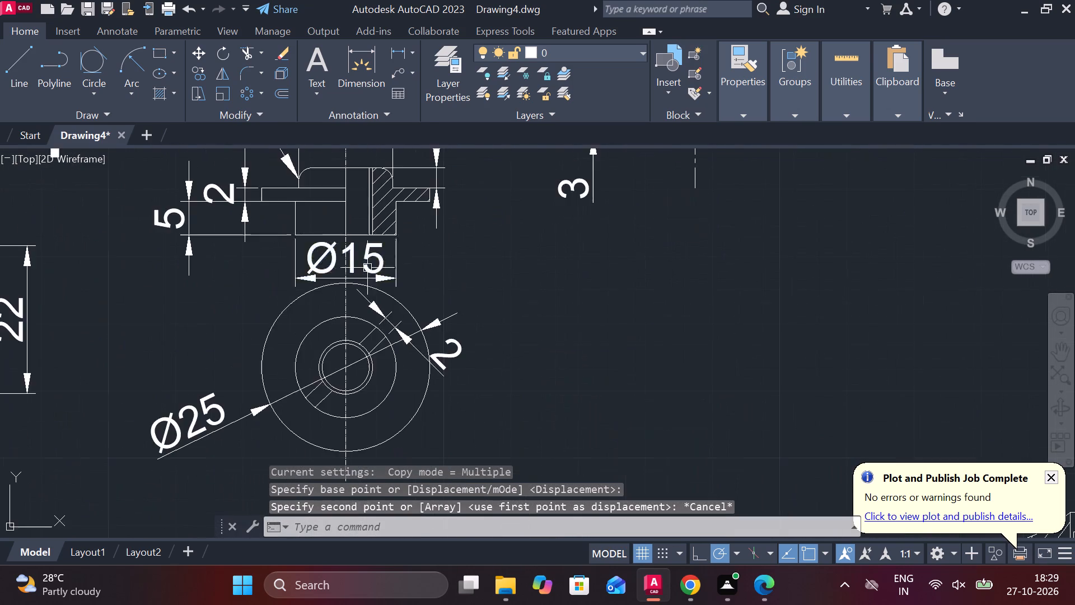
middle_drag(442, 282, 528, 325)
click(500, 290)
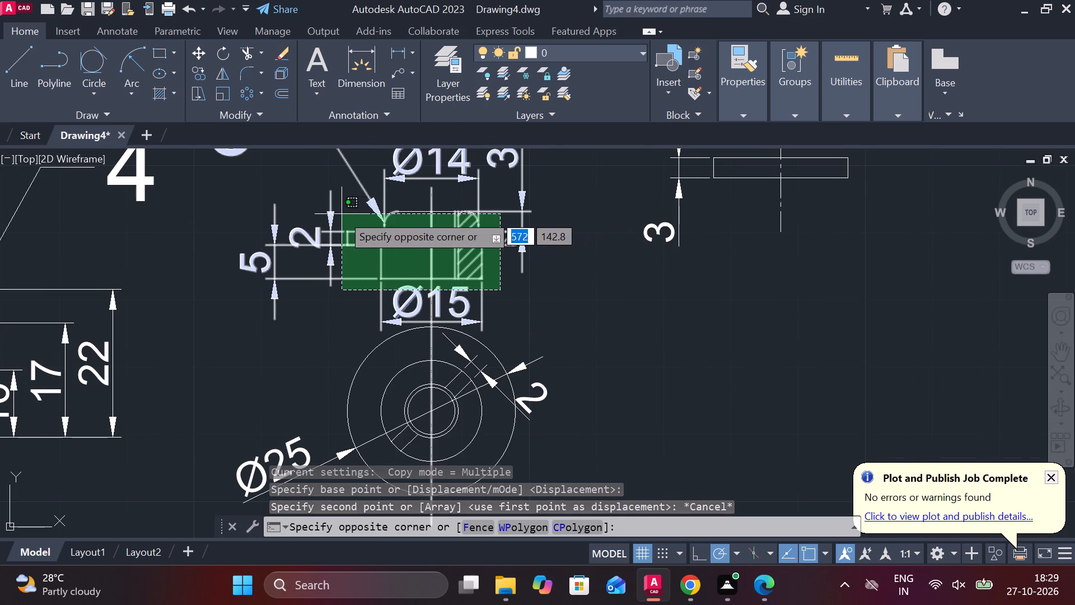
click(339, 198)
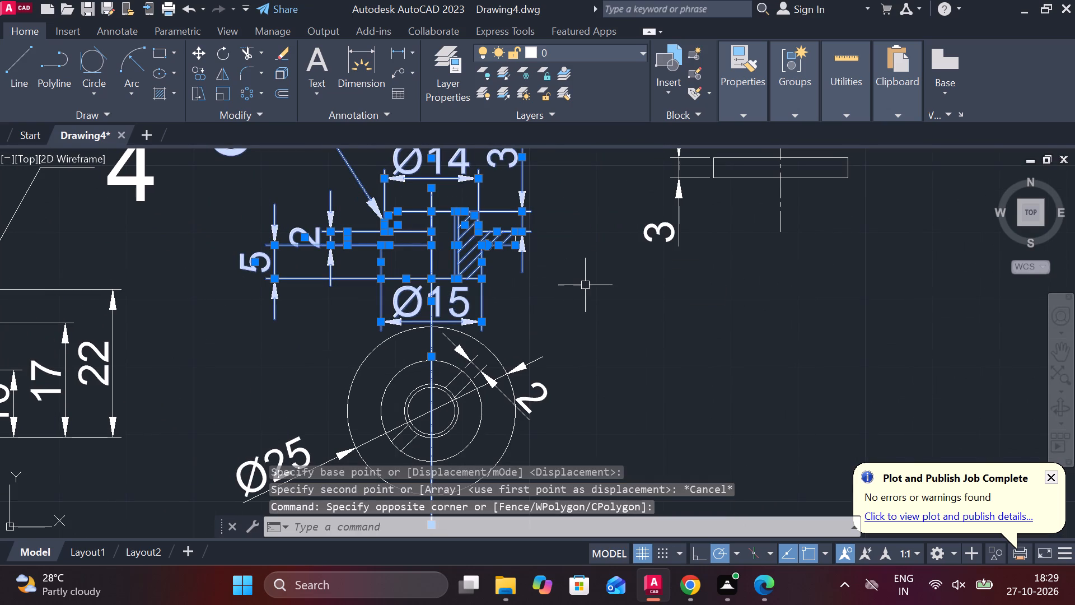
text(CO)
key(Return)
click(585, 315)
scroll(585, 315, down, 2)
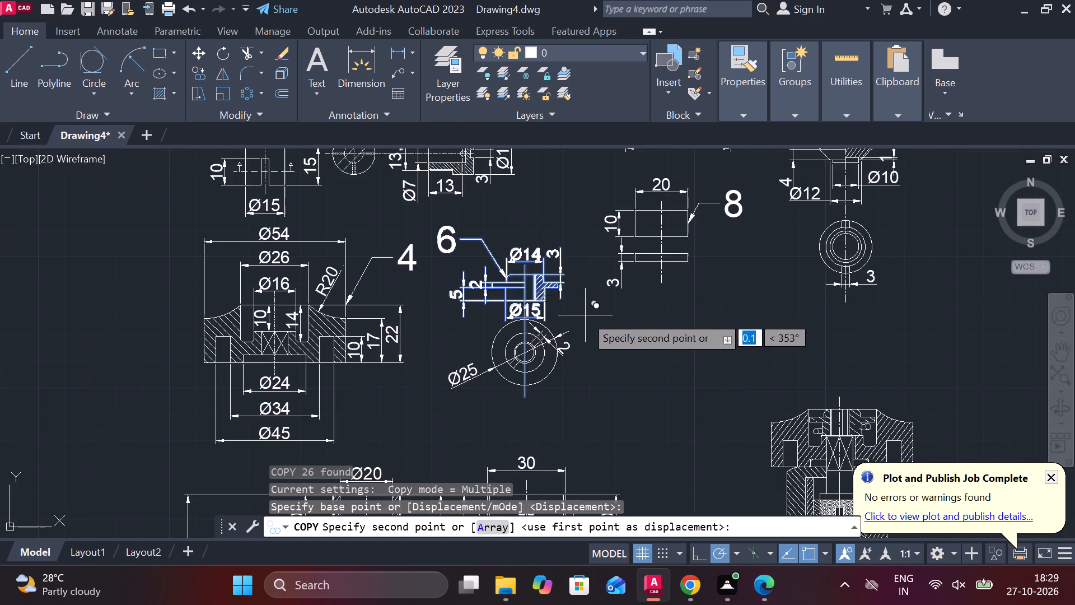
middle_drag(610, 355, 381, 296)
click(883, 321)
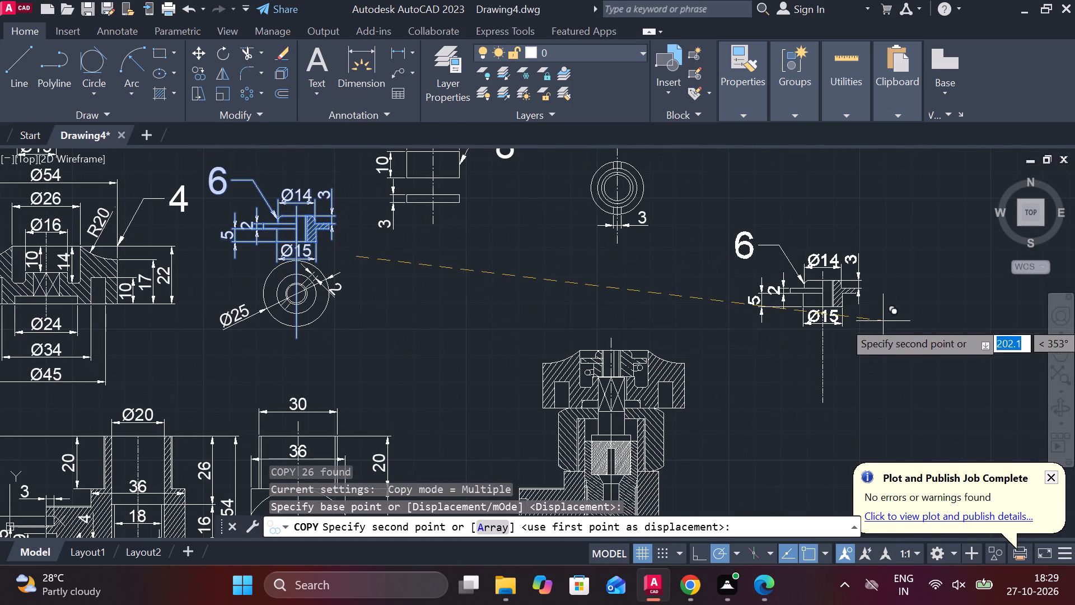
scroll(889, 308, up, 1)
key(Escape)
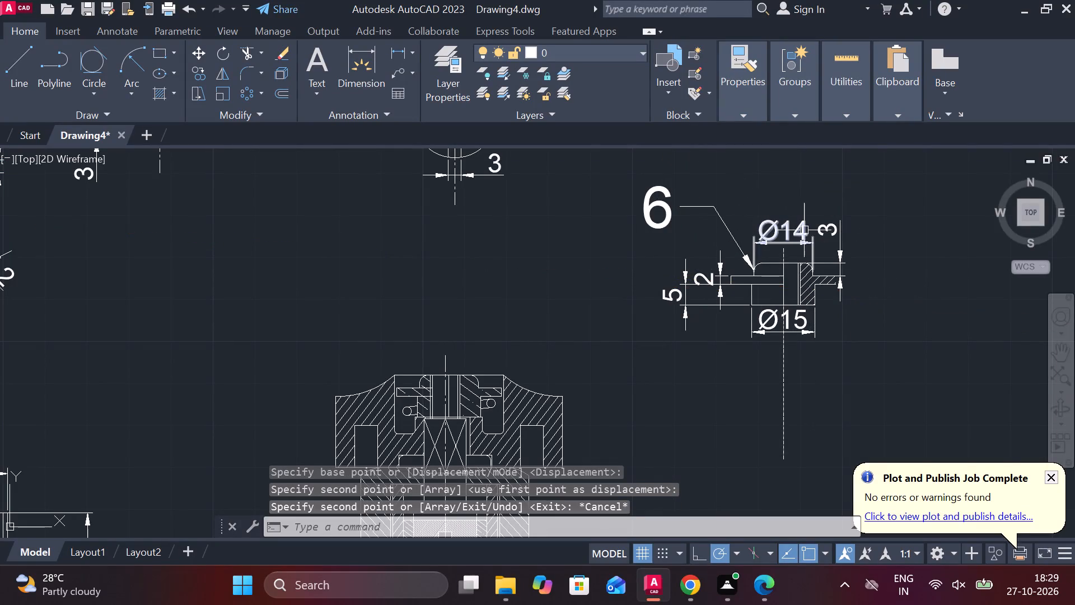
Erase the Ø14, Ø15, 2, 3 and 5 dimensions and the number 6 leader from the copied part 6 view.
click(804, 230)
text(E)
key(space)
click(671, 195)
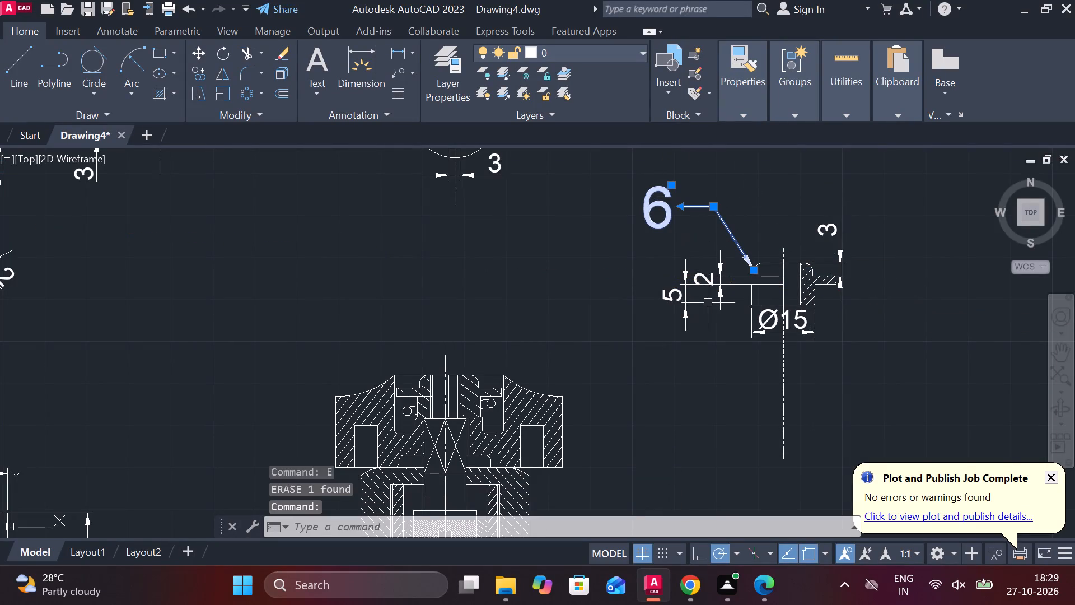
click(704, 305)
click(703, 273)
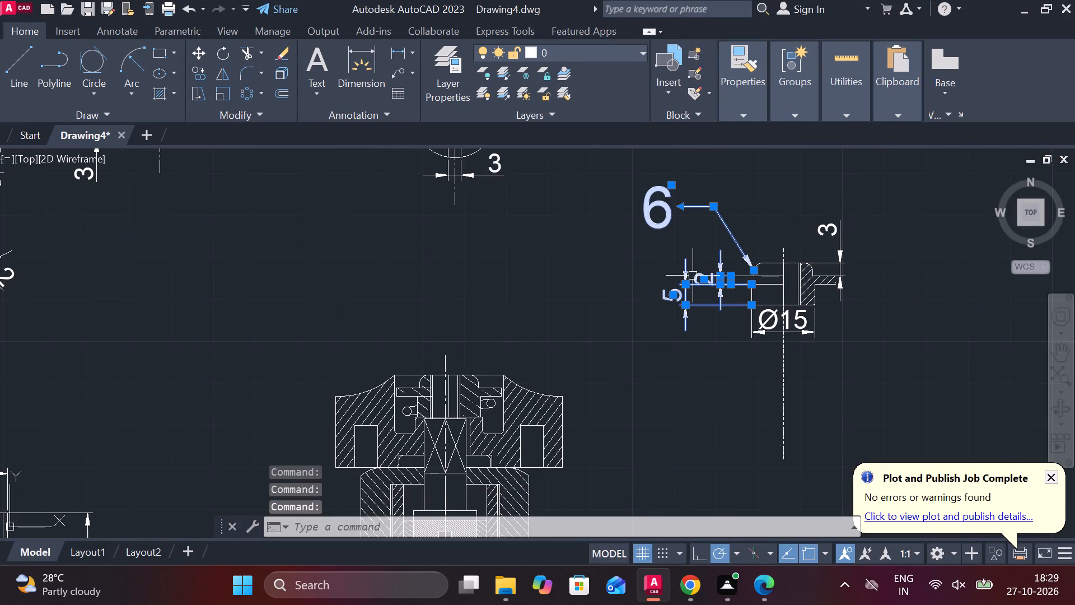
text(E)
key(space)
click(823, 229)
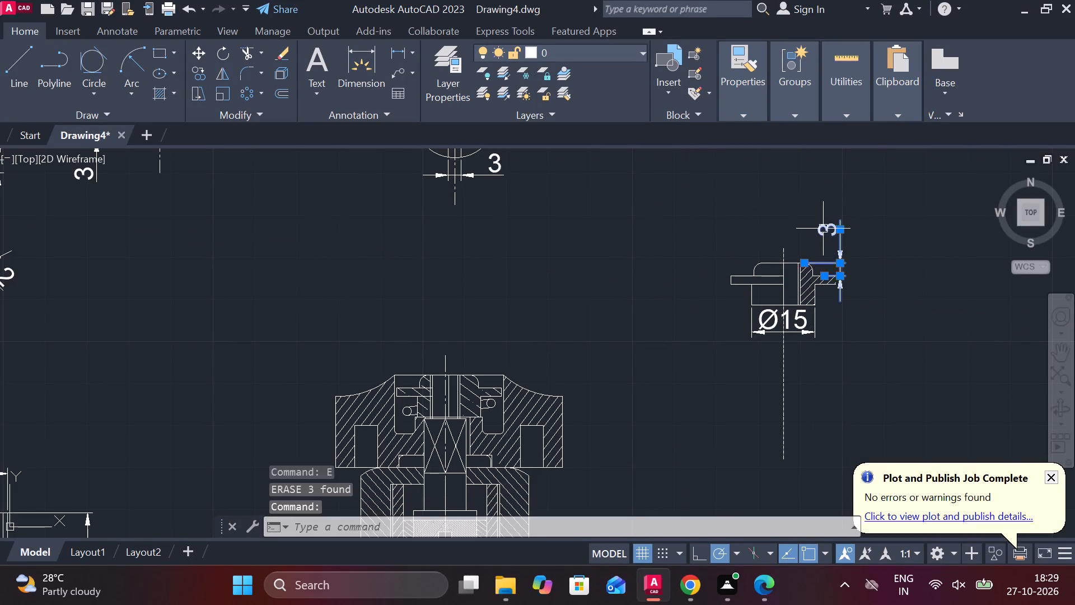
text(E)
key(space)
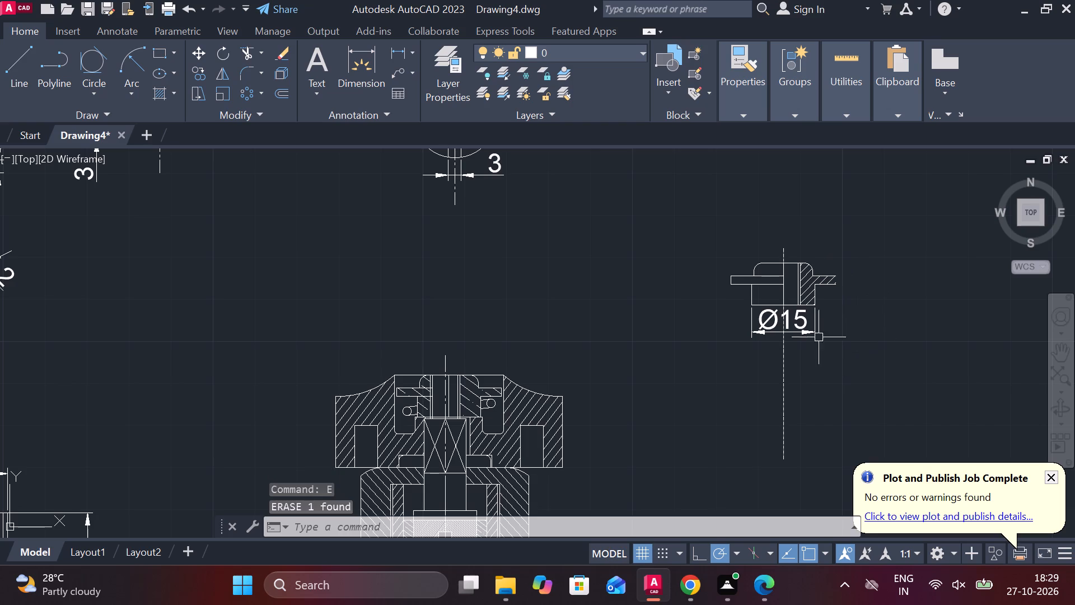
click(810, 329)
text(E)
key(space)
Draw a short vertical line closing the open outer end of the hatched flange on the part 6 copy.
scroll(877, 297, up, 1)
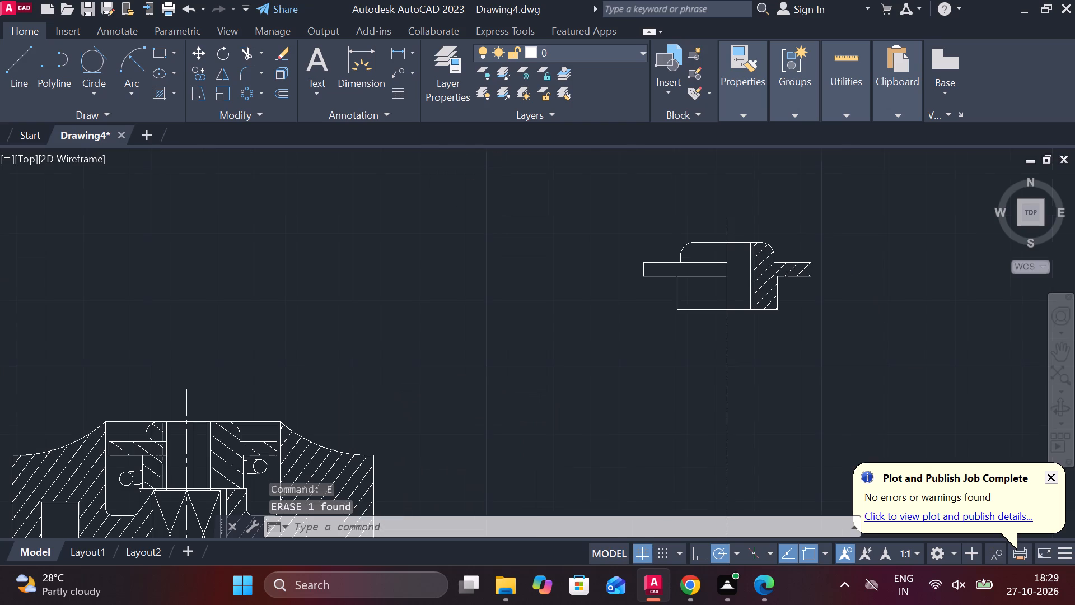
scroll(877, 297, up, 1)
key(l)
key(Return)
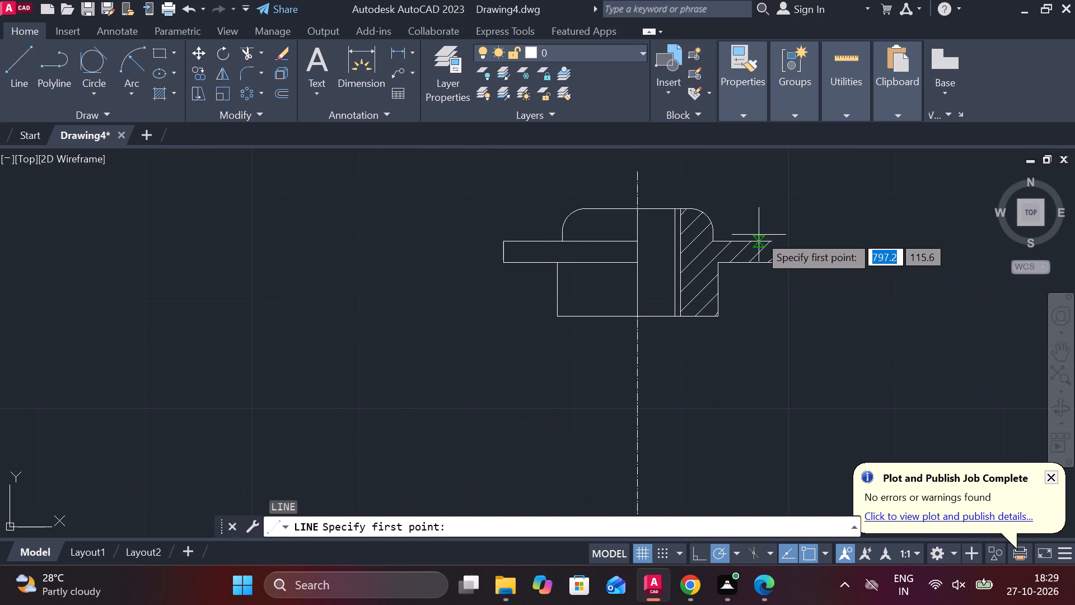
click(766, 241)
click(766, 263)
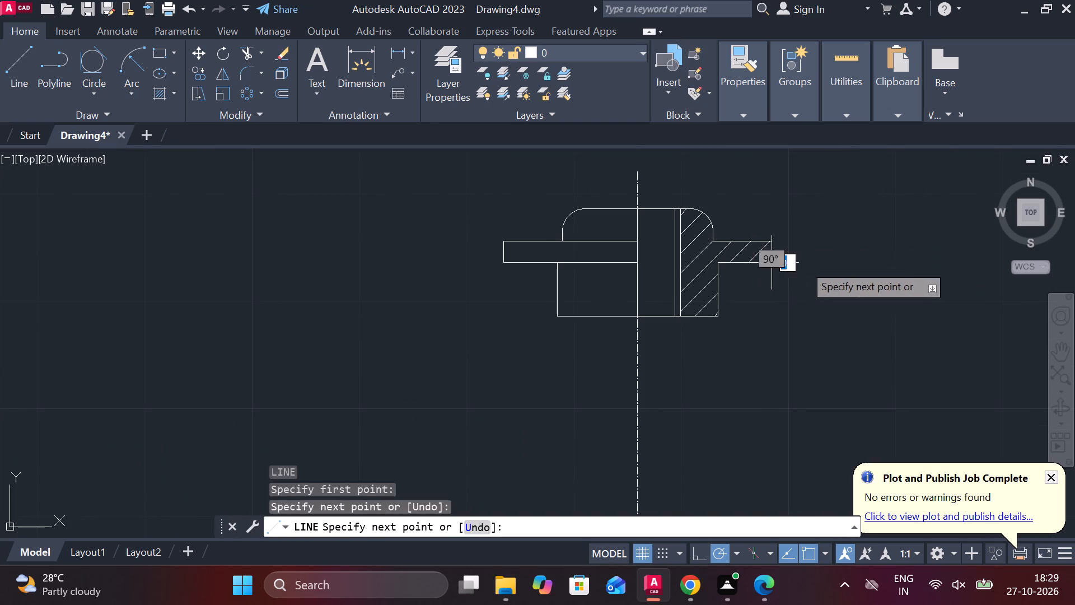
key(Escape)
Erase the long vertical centreline running through the part 6 copy.
scroll(804, 262, down, 1)
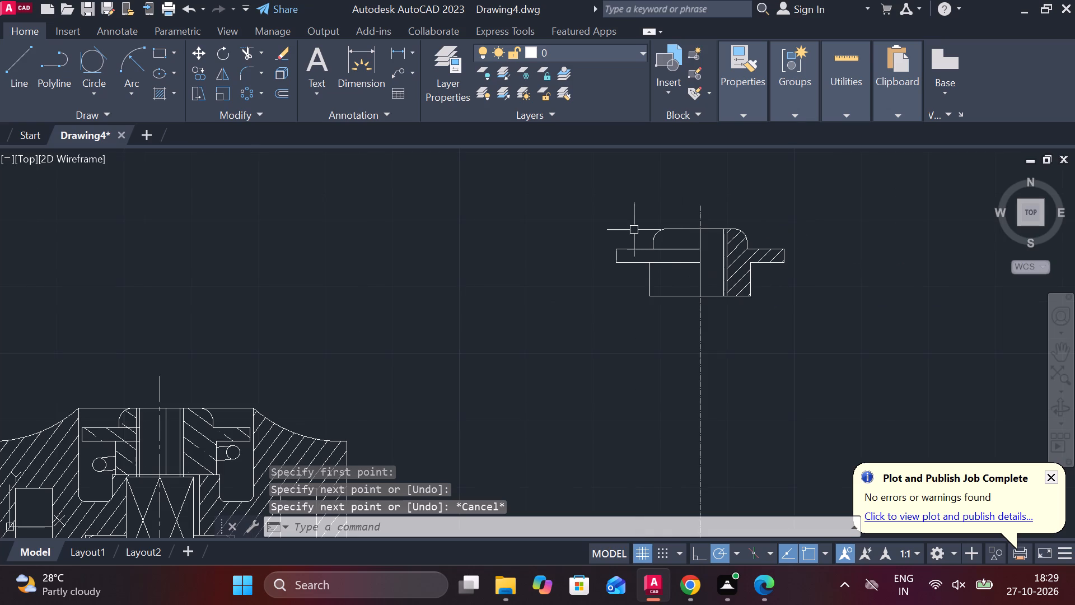
click(703, 357)
text(E)
key(space)
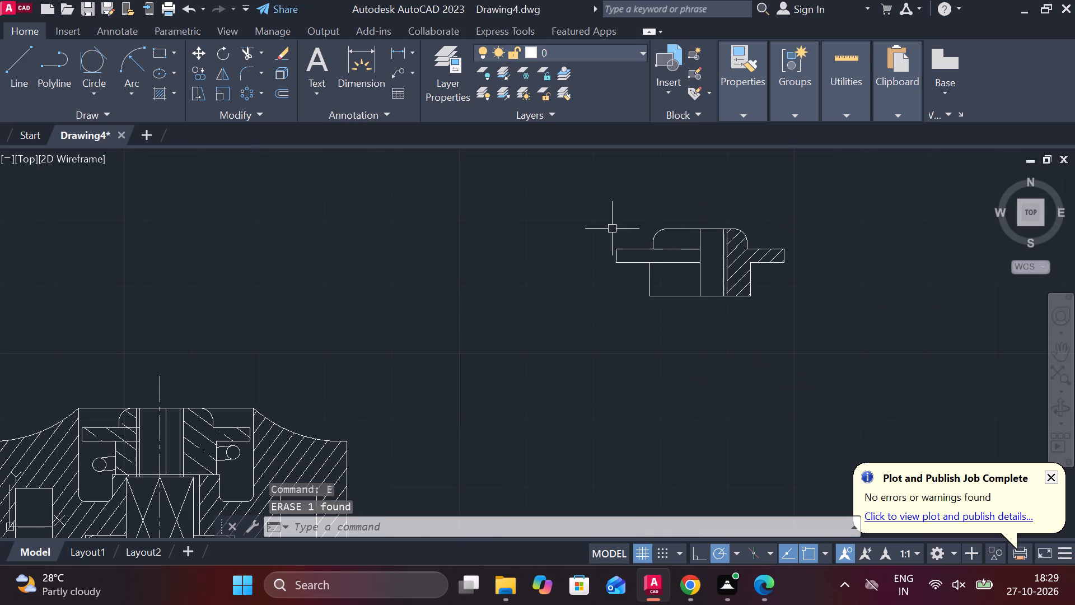
Move the cleaned part 6 copy to the empty space just above the handwheel in the assembly.
click(589, 211)
click(831, 359)
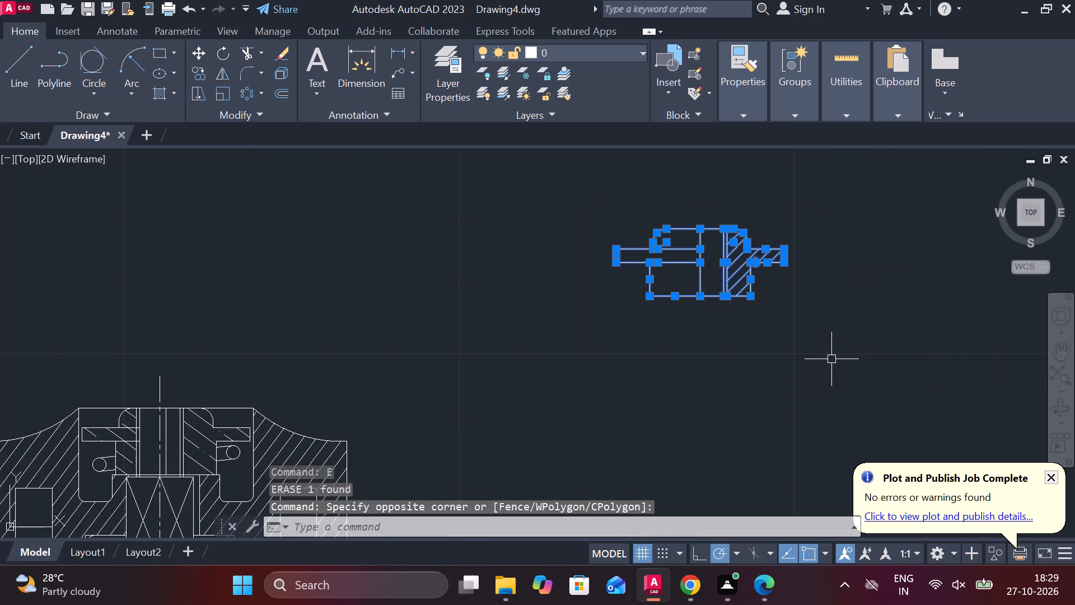
key(m)
key(Return)
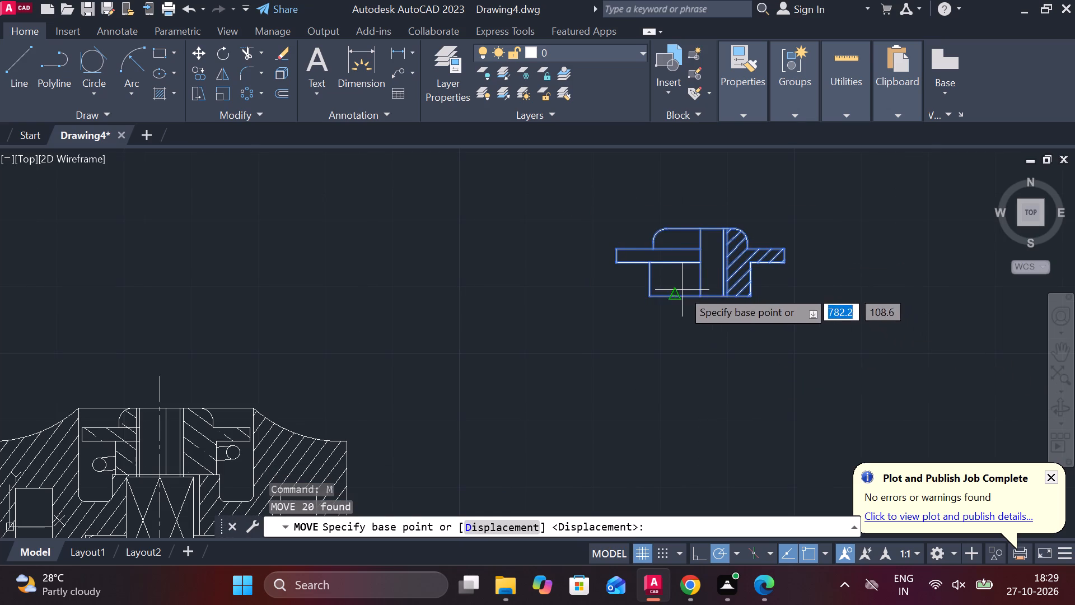
click(698, 289)
scroll(698, 289, down, 2)
scroll(446, 361, up, 3)
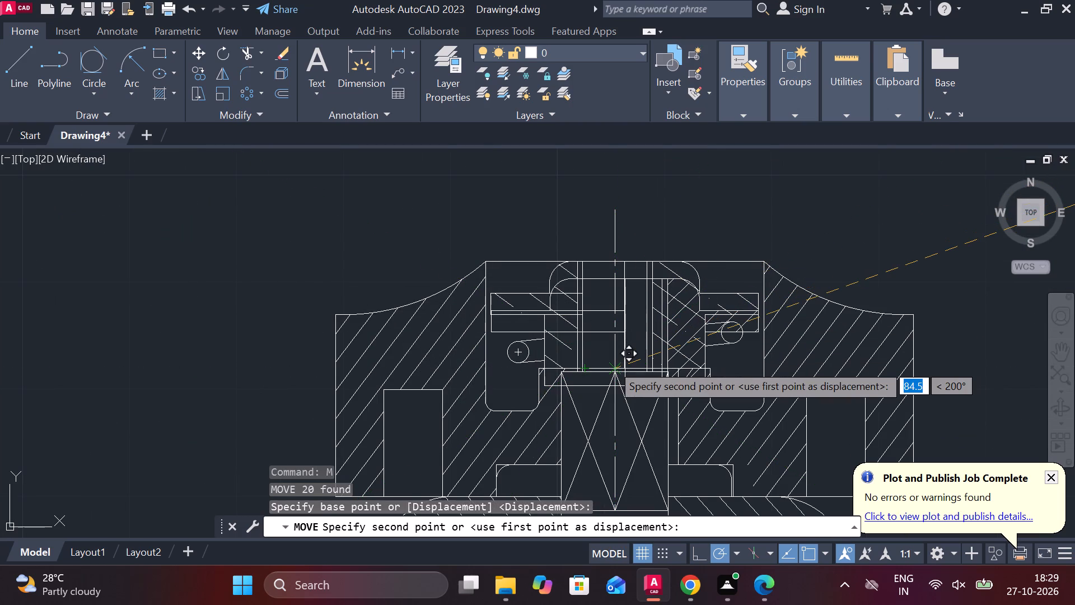
middle_drag(621, 280, 593, 332)
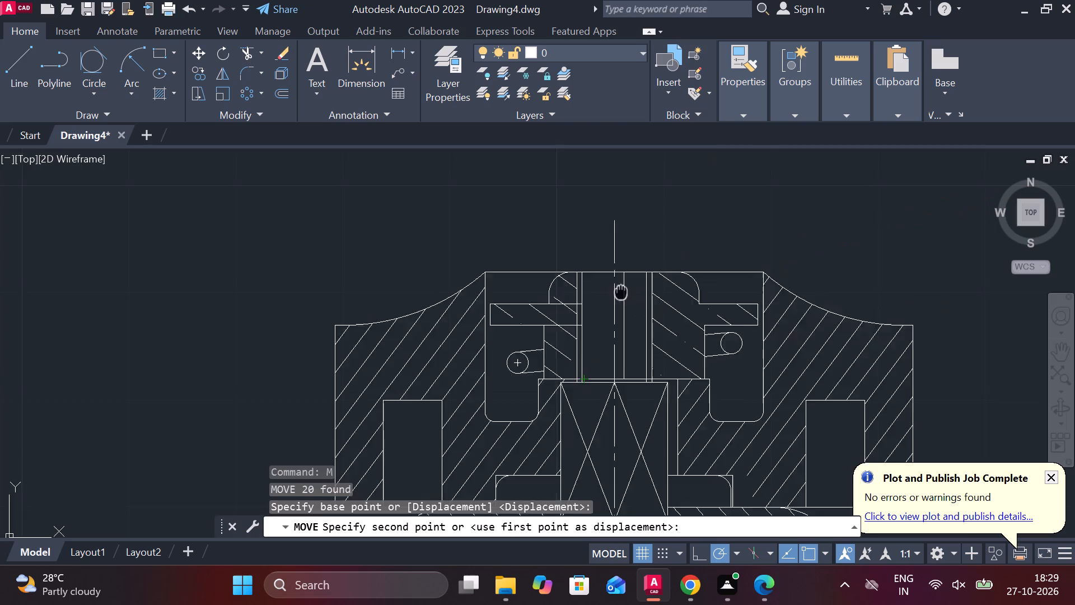
middle_drag(593, 332, 501, 368)
click(620, 277)
Erase the old insert's hatching and its right-half lines, including the small circle and its tangent lines, inside the handwheel recess.
middle_drag(647, 357, 646, 338)
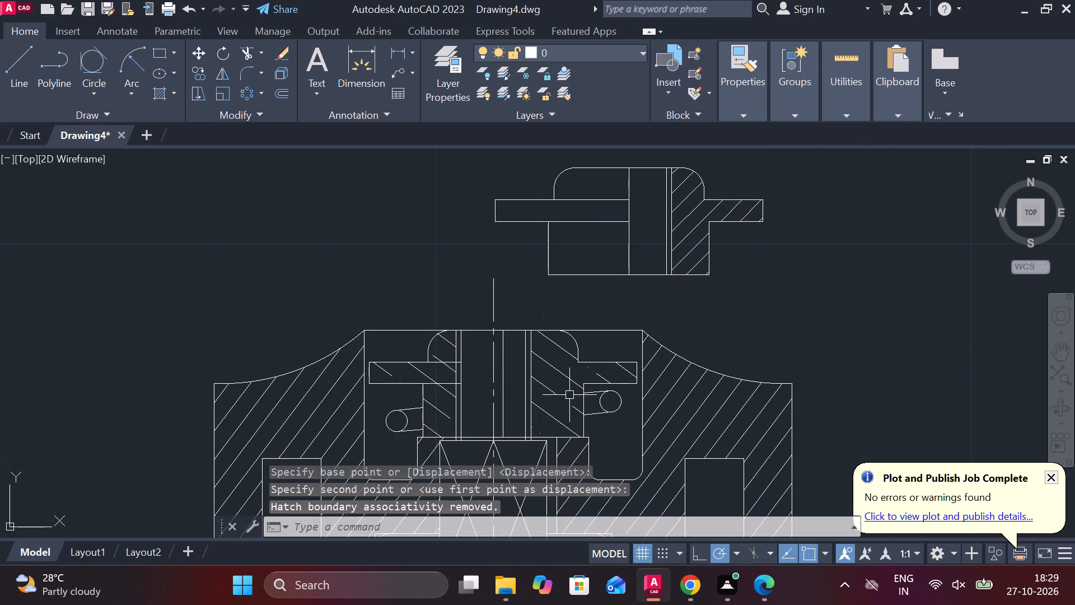
click(579, 389)
text(E)
key(space)
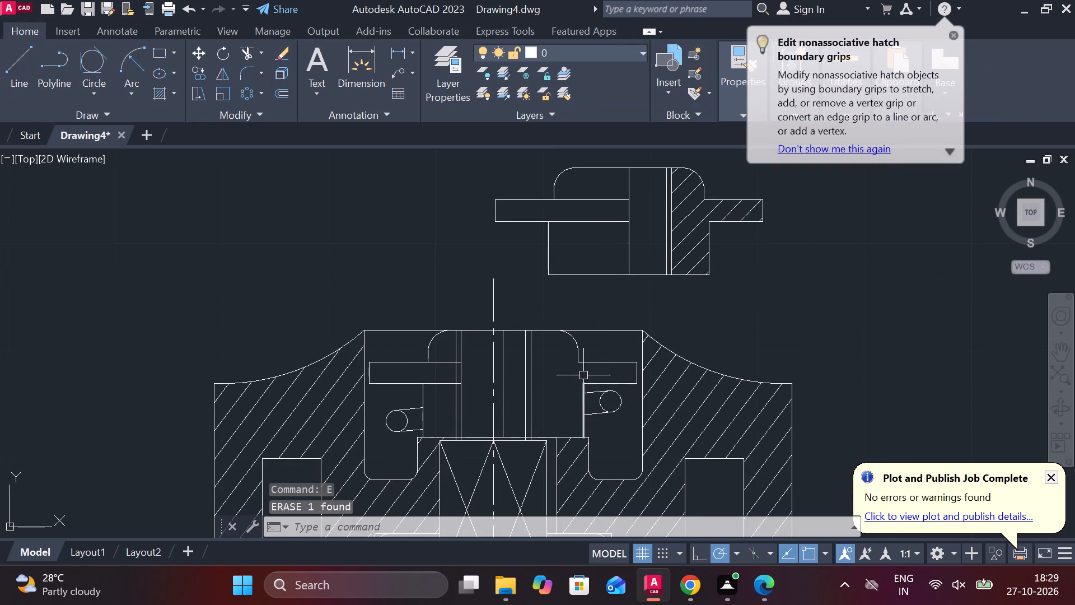
drag(619, 416, 601, 411)
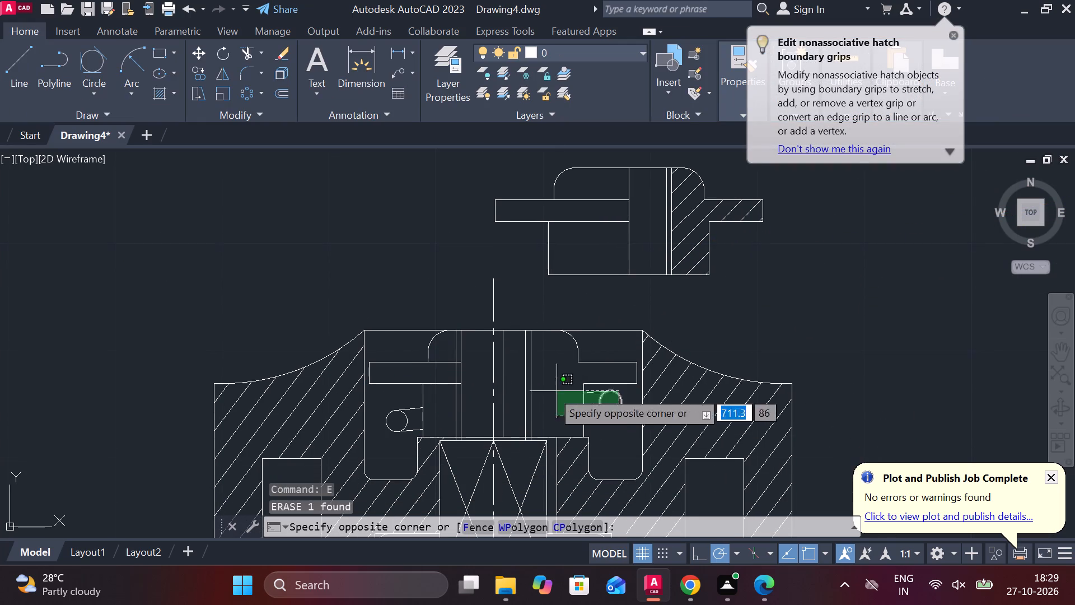
click(521, 371)
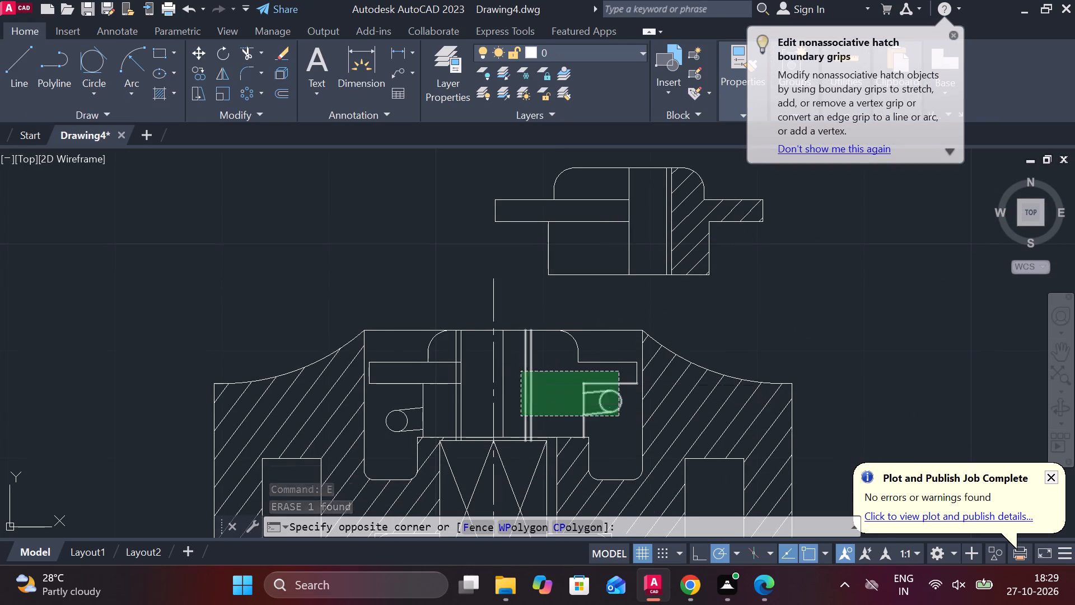
text(E)
key(space)
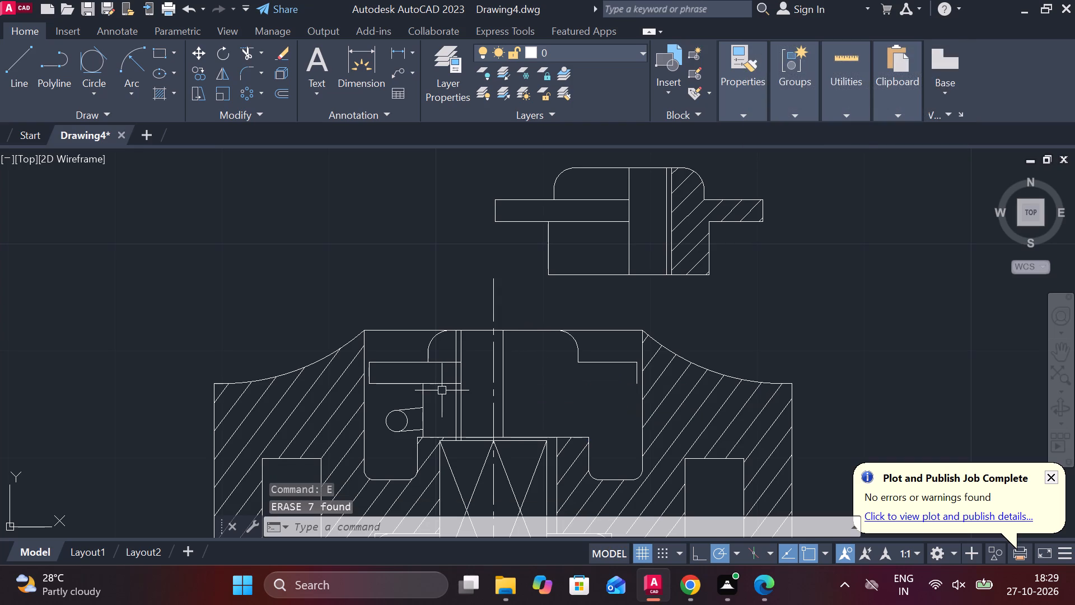
Erase the old insert's left-half outline, including its flange end, small circle and upper tangent line, from the handwheel recess.
click(469, 390)
click(405, 351)
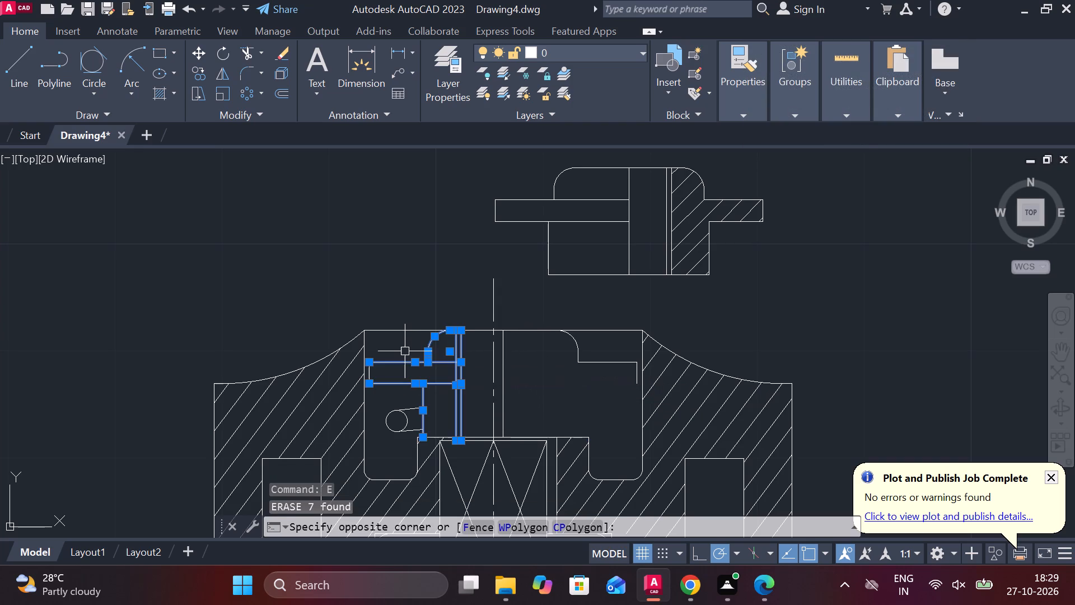
text(E)
key(space)
click(406, 409)
click(399, 424)
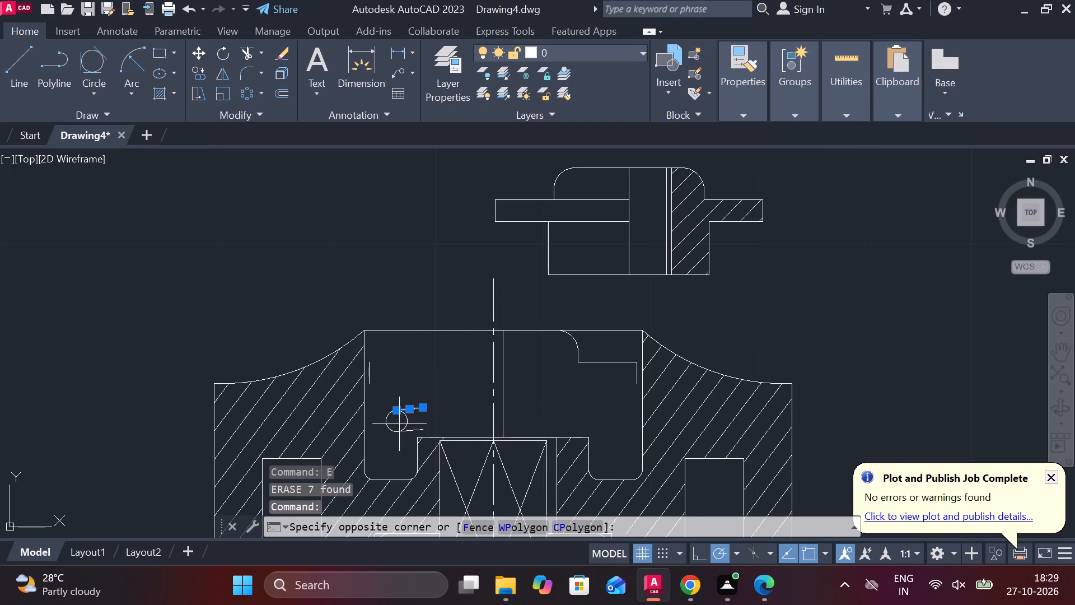
click(384, 378)
click(369, 369)
text(E)
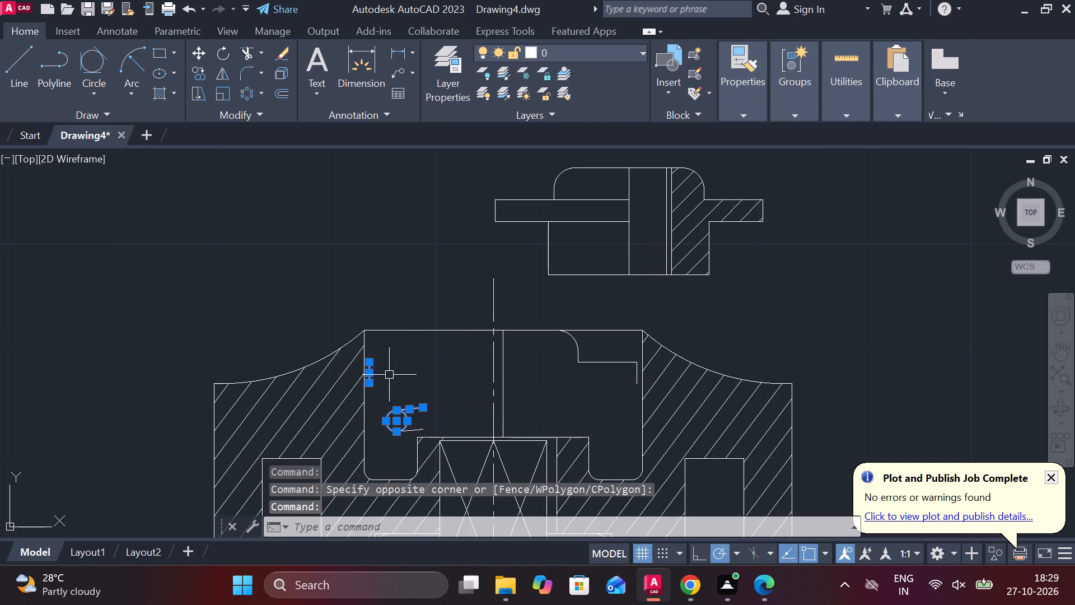
key(space)
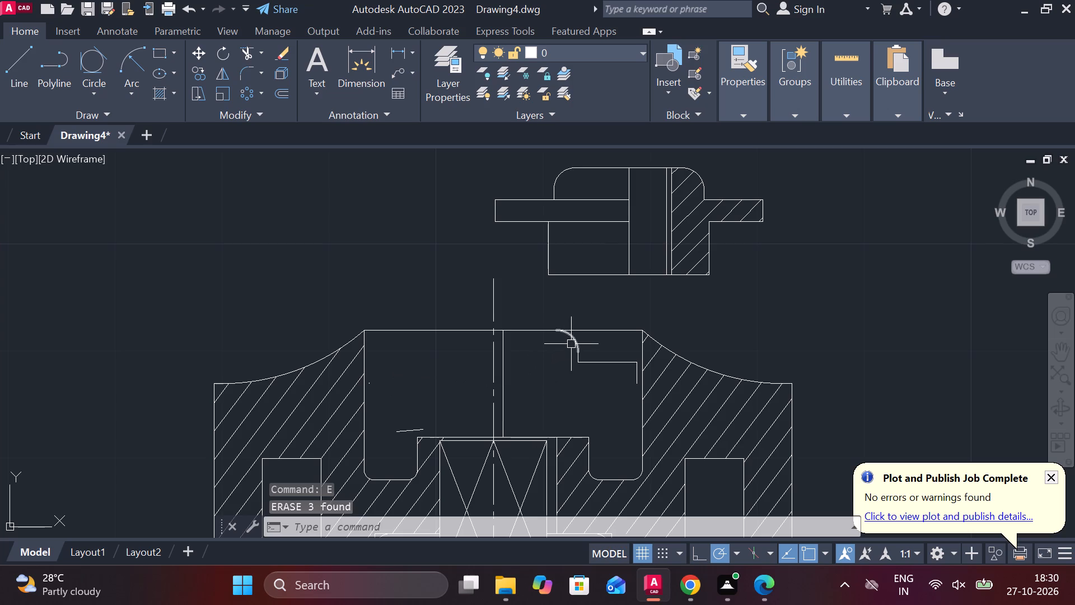
Erase the remaining old insert fragments in the handwheel recess: the arc, flange edge, short segments, vertical line beside the centreline and tiny remnant.
click(571, 344)
click(610, 359)
text(E)
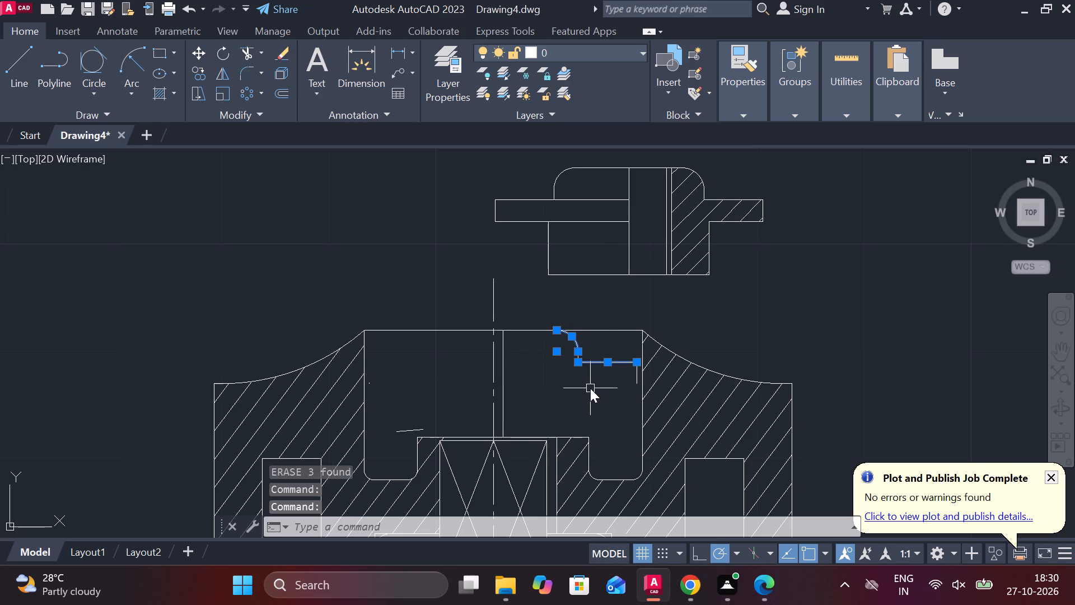
key(space)
click(417, 430)
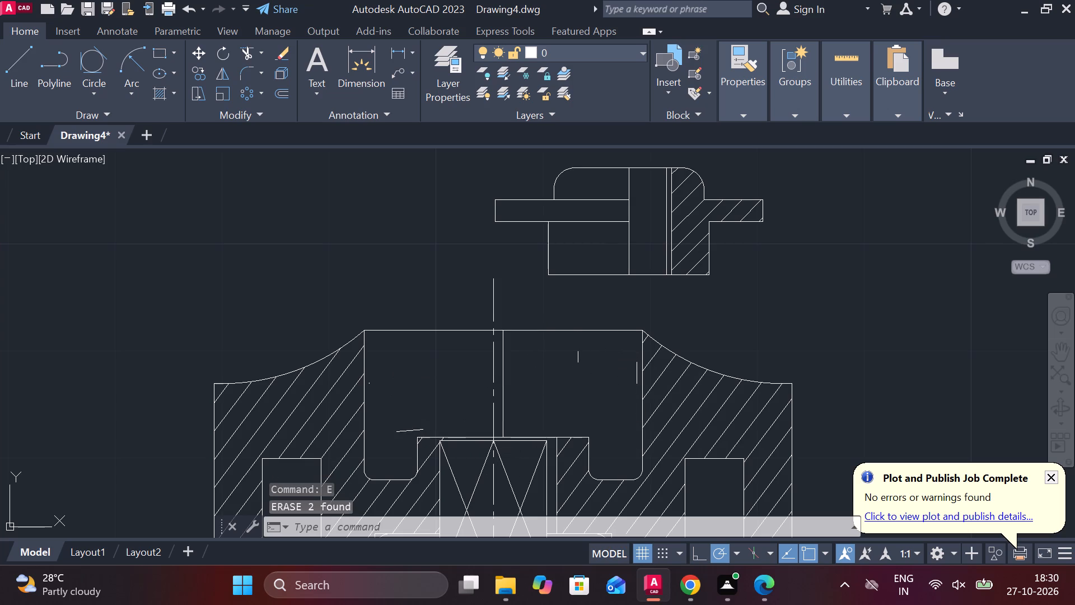
click(577, 355)
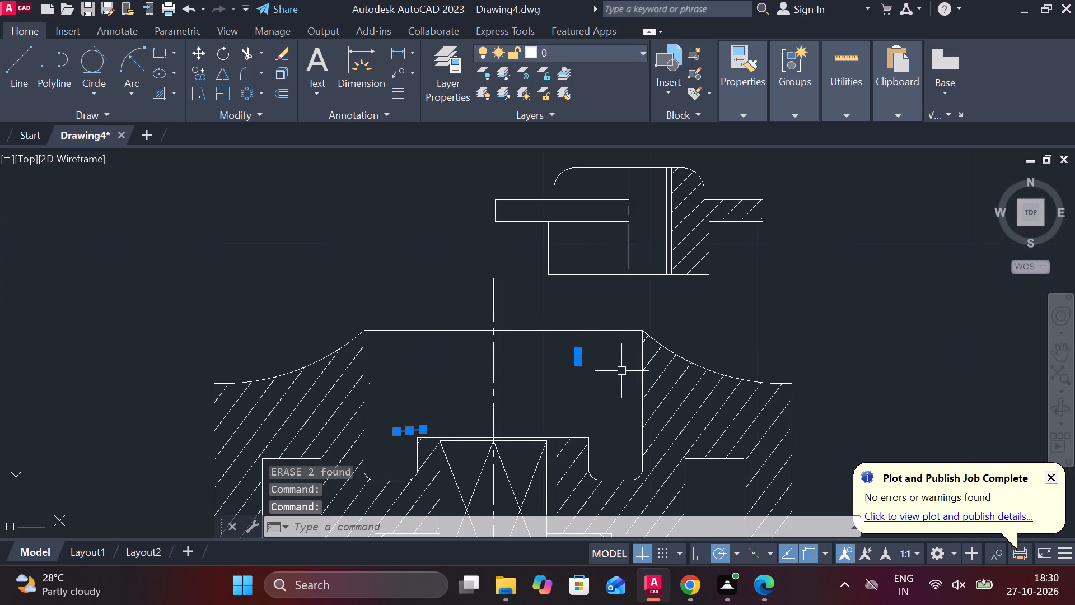
click(639, 370)
text(E)
key(space)
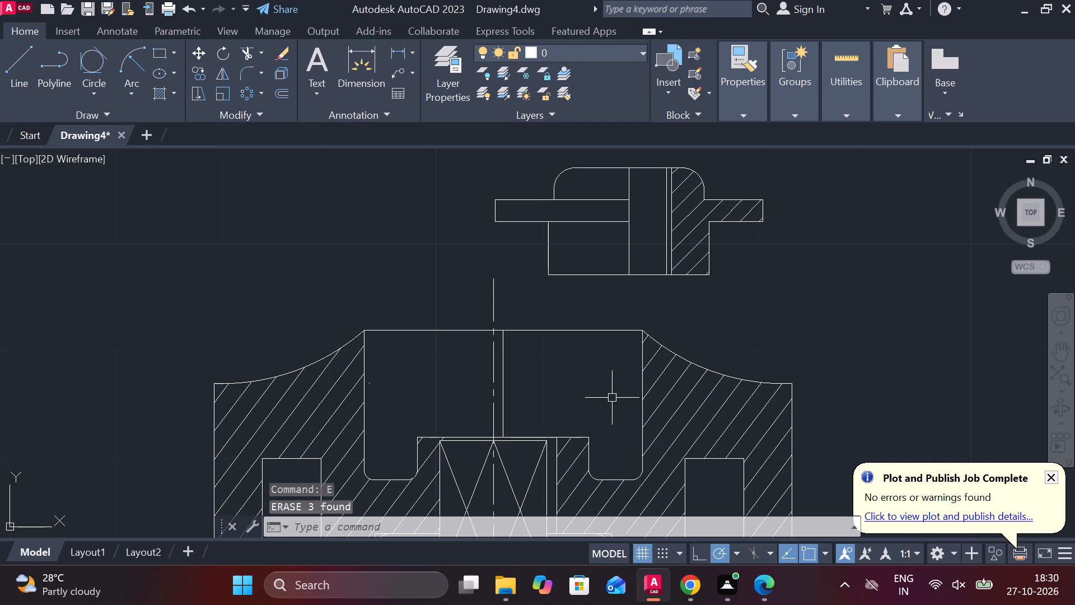
click(500, 403)
text(E)
key(space)
click(372, 380)
text(E)
key(space)
Erase the extra vertical line just right of the stem's crossed square end in the handwheel hub.
scroll(531, 403, down, 2)
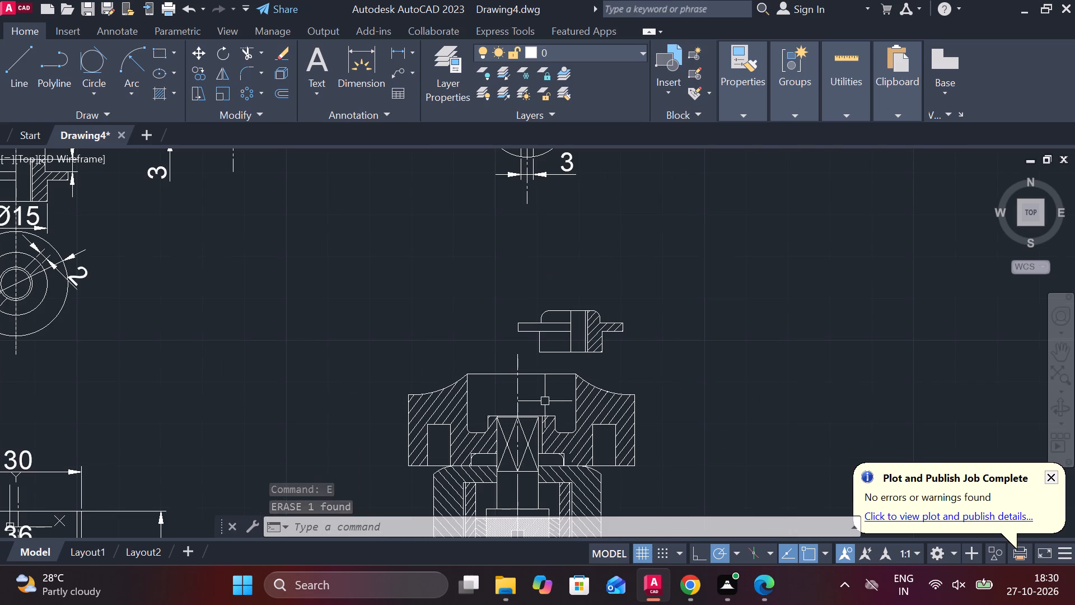
scroll(554, 474, up, 1)
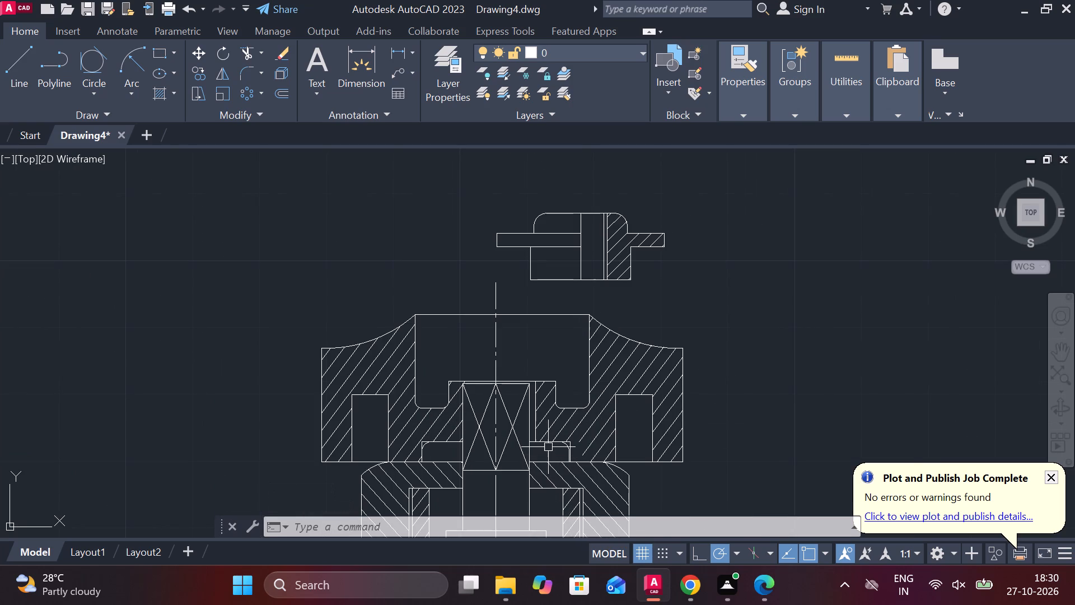
scroll(551, 445, up, 2)
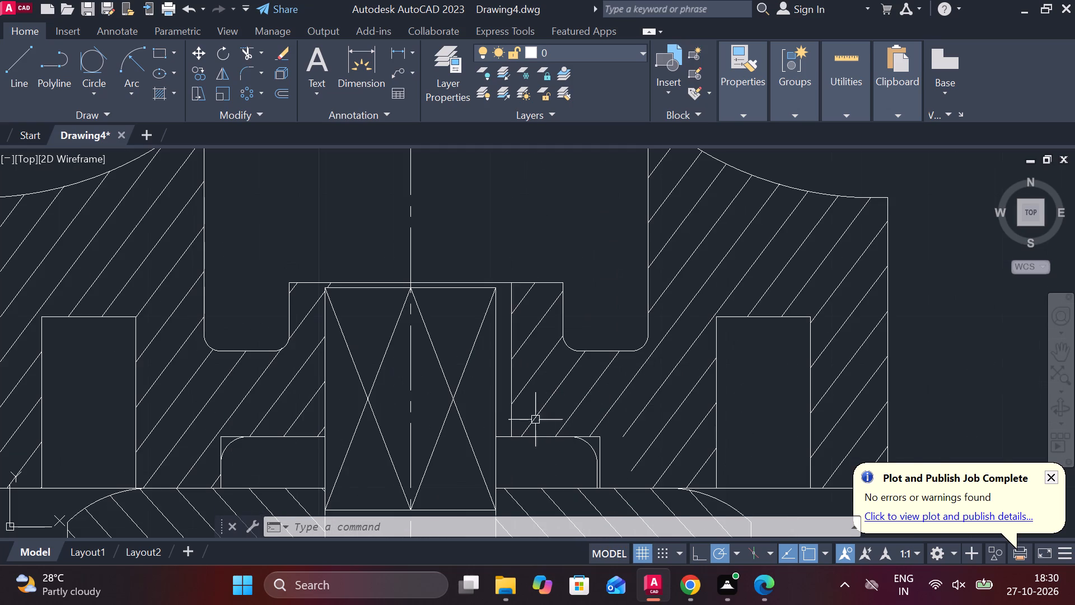
click(508, 388)
text(E)
key(space)
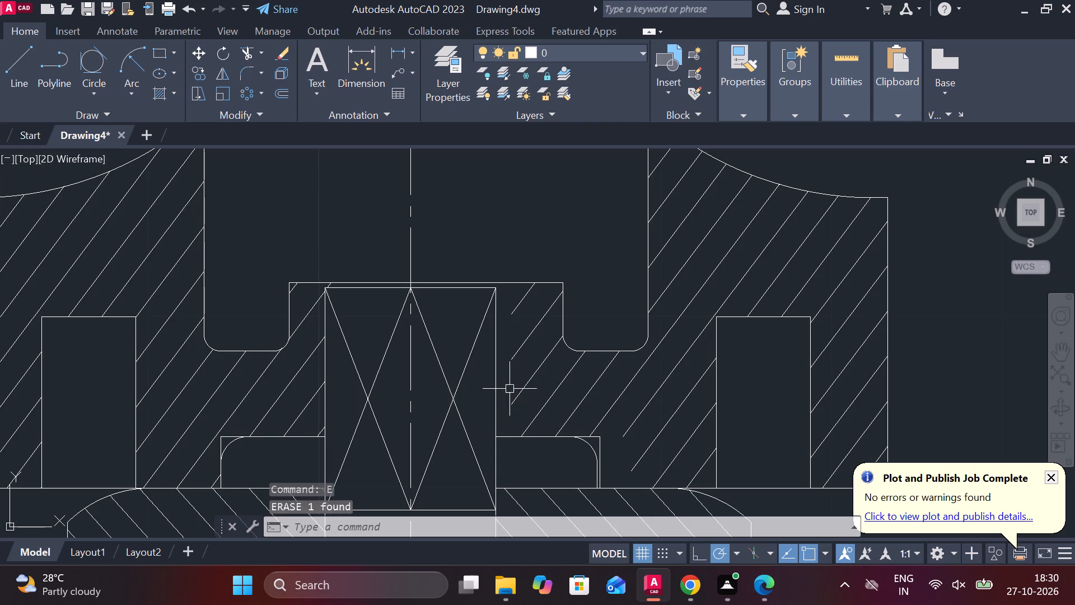
Erase the diagonal hatching of the handwheel section.
click(590, 401)
text(E)
key(space)
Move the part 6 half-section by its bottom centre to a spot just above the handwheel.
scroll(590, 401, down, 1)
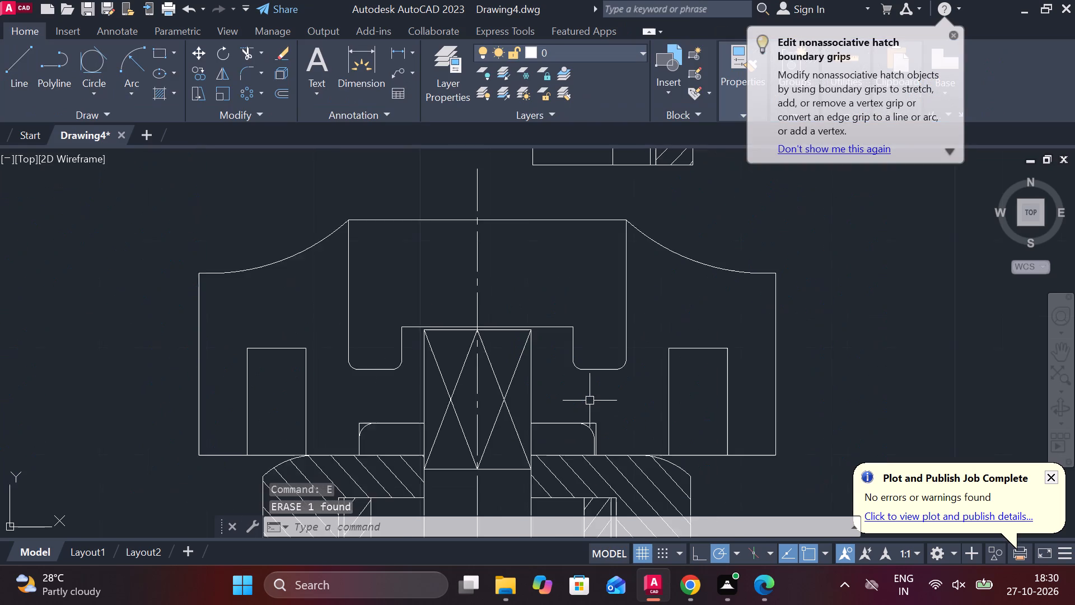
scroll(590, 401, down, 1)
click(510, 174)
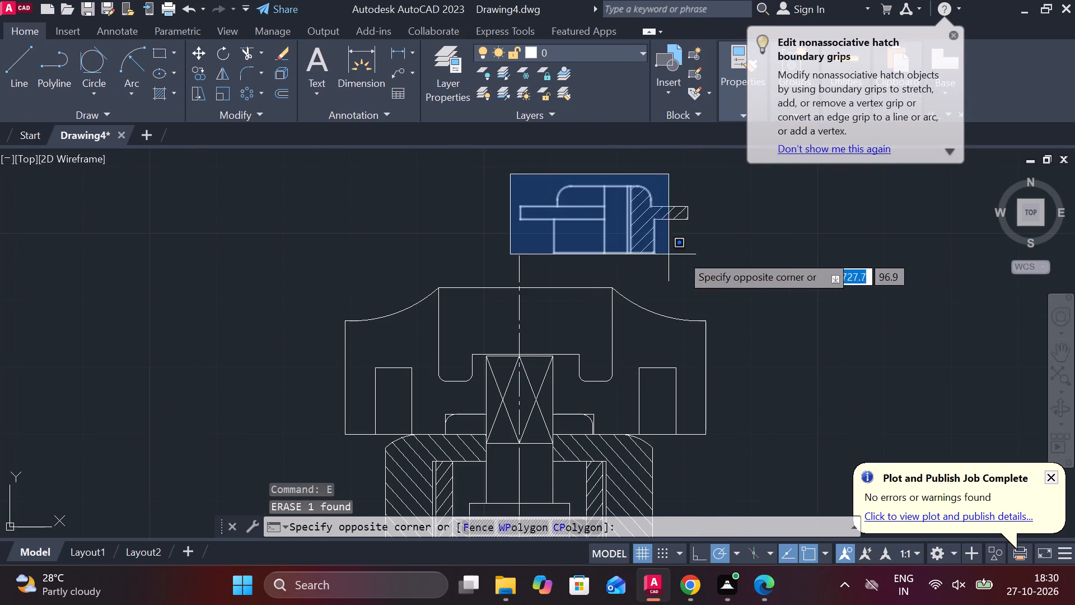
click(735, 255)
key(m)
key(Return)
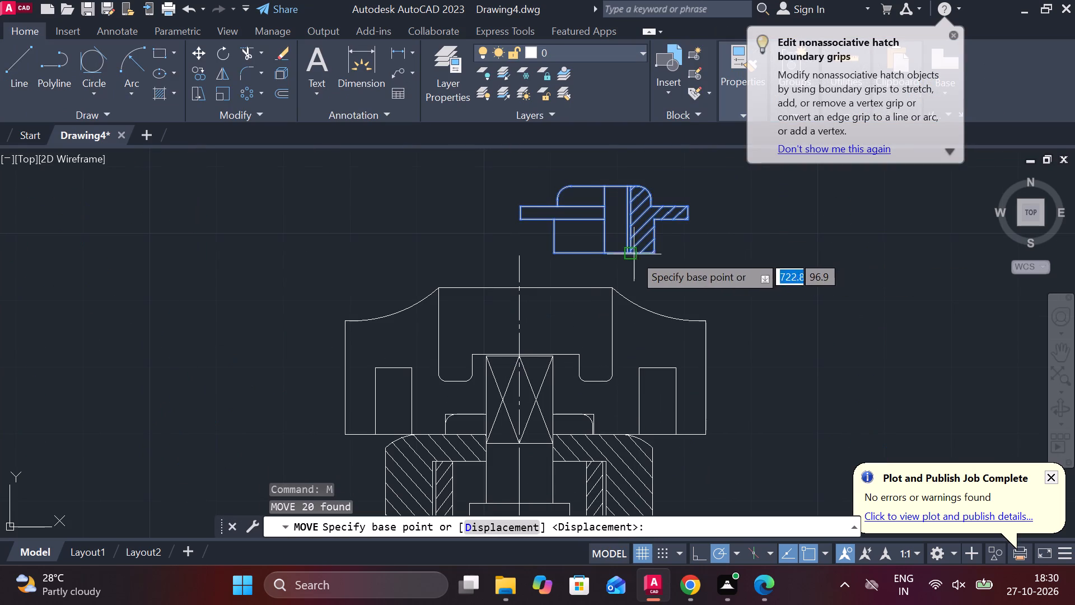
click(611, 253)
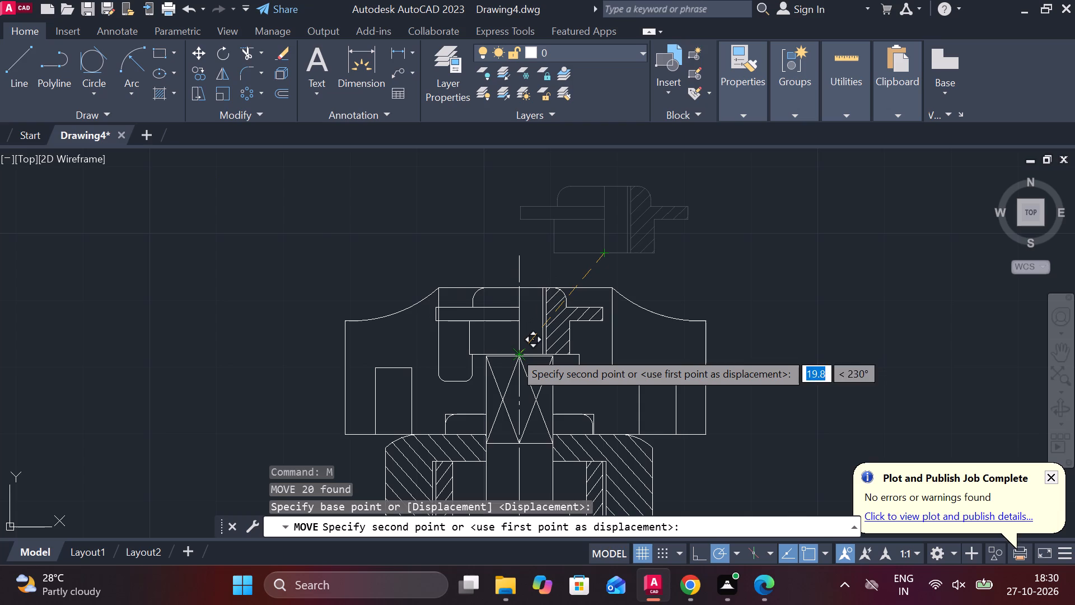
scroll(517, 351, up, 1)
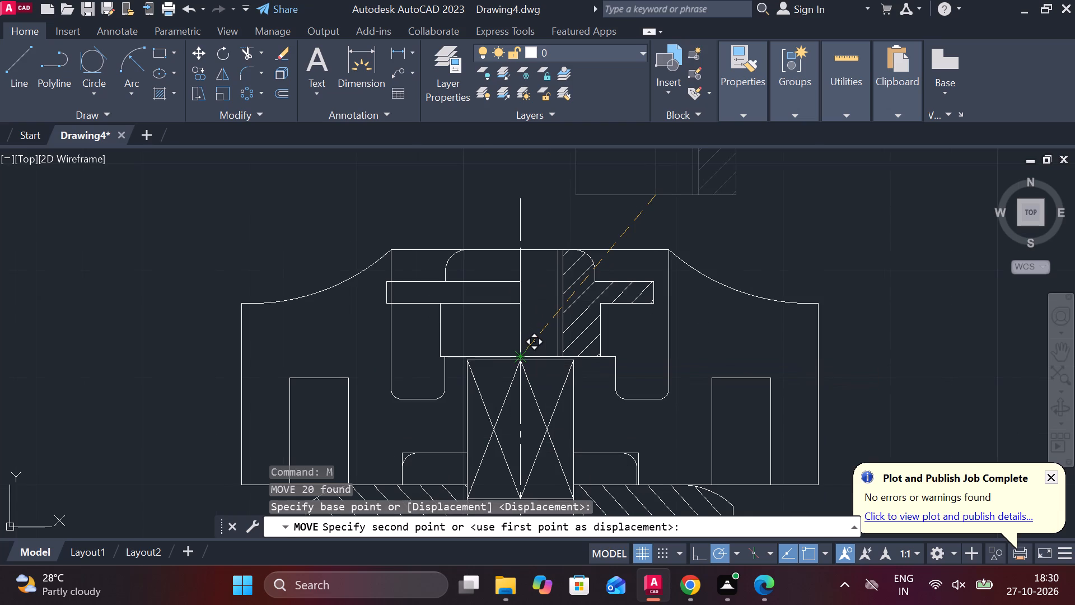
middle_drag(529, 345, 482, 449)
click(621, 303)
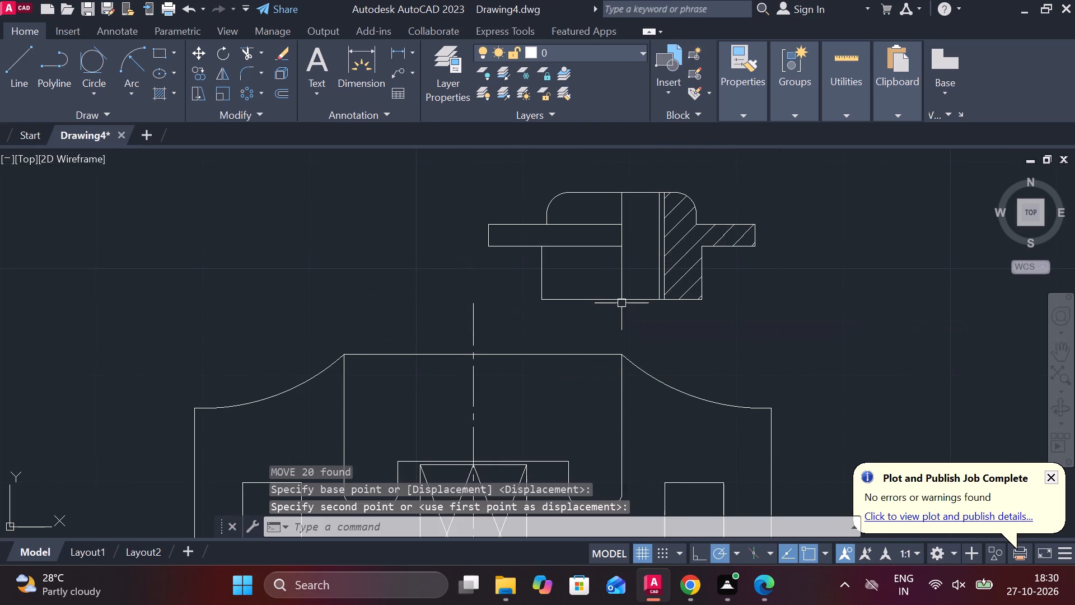
Measure the flange overhang beyond the lower body on both sides of the part 6 half-section.
click(397, 47)
click(536, 246)
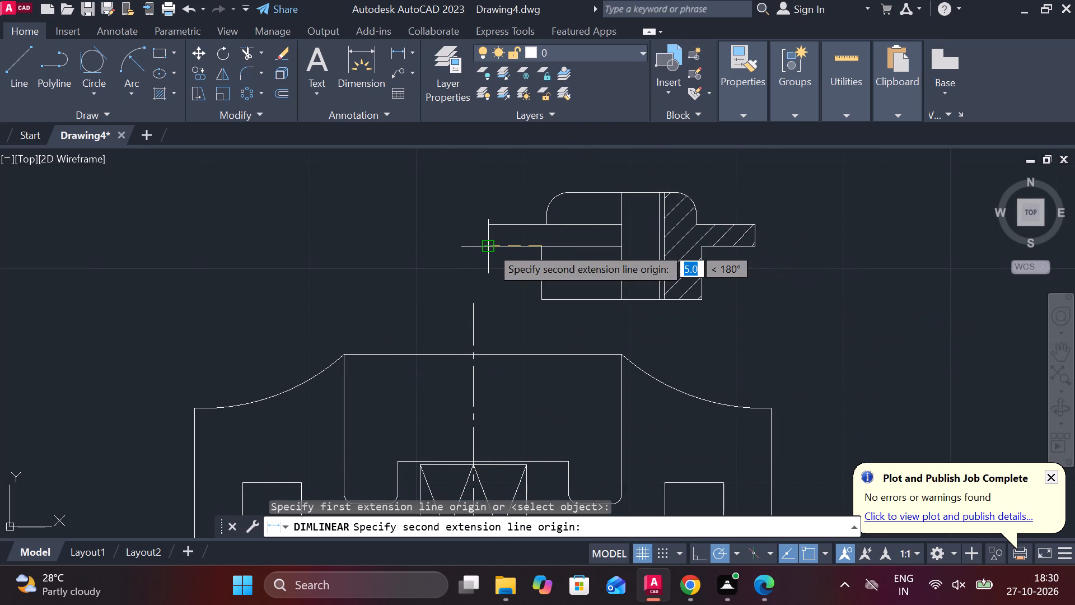
key(Escape)
key(space)
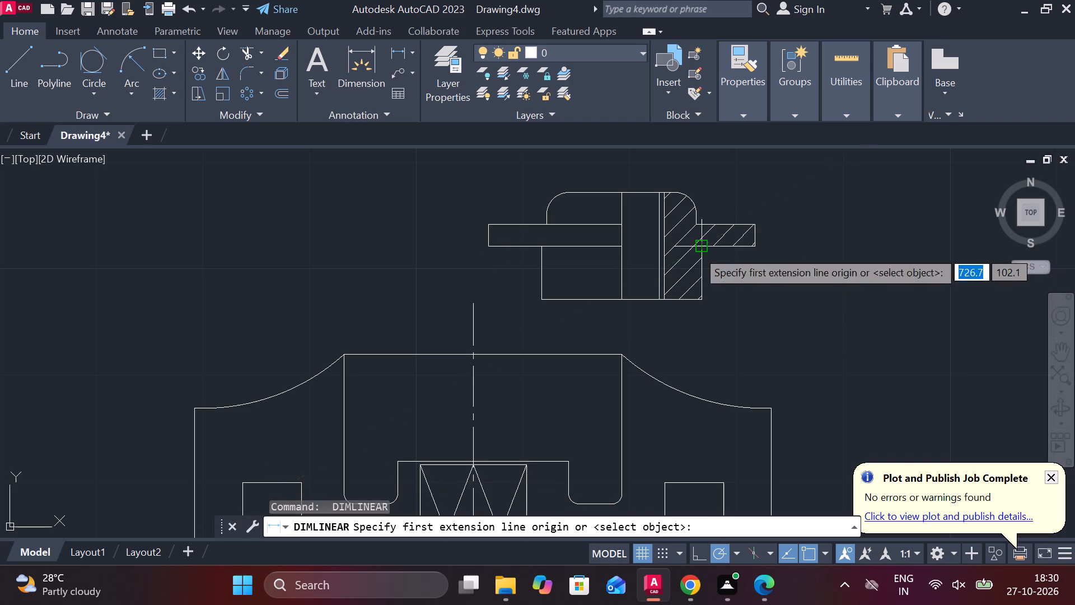
click(697, 250)
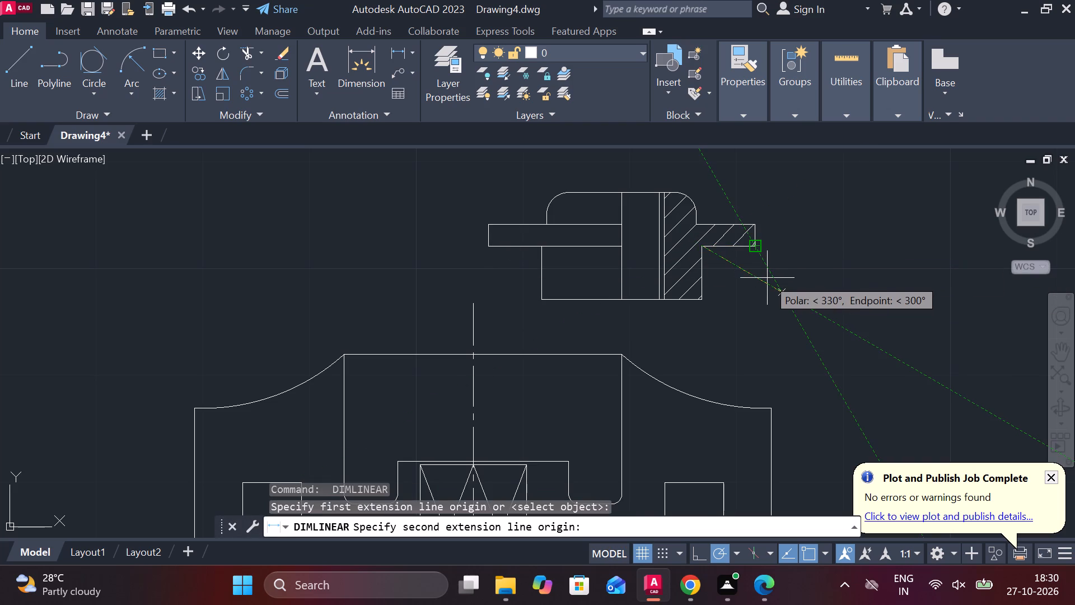
key(Escape)
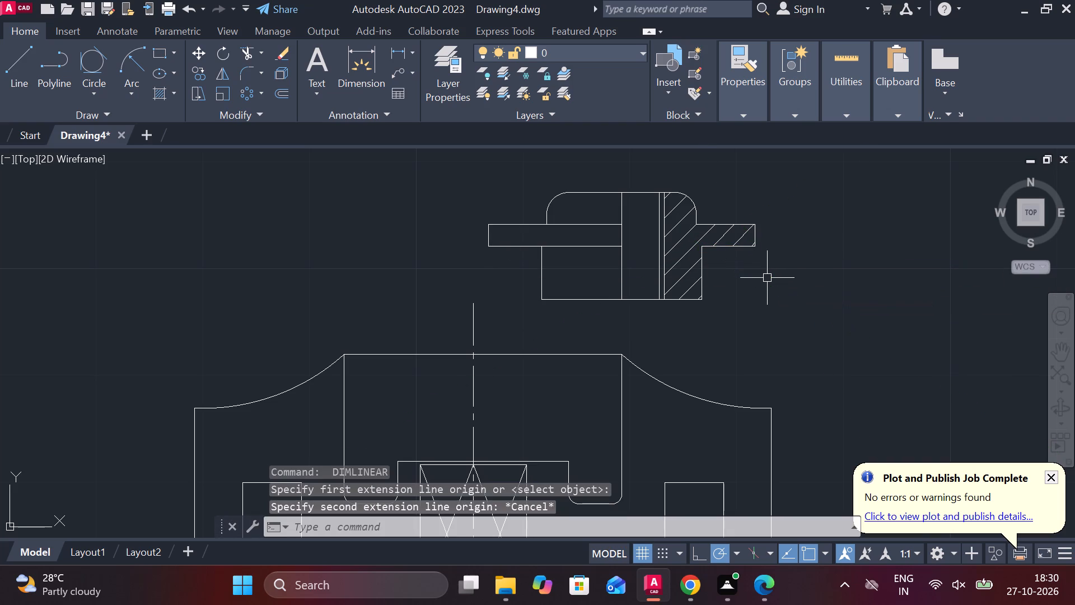
Trim the two horizontal flange lines crossing the unhatched half of part 6's body.
text(TR)
key(space)
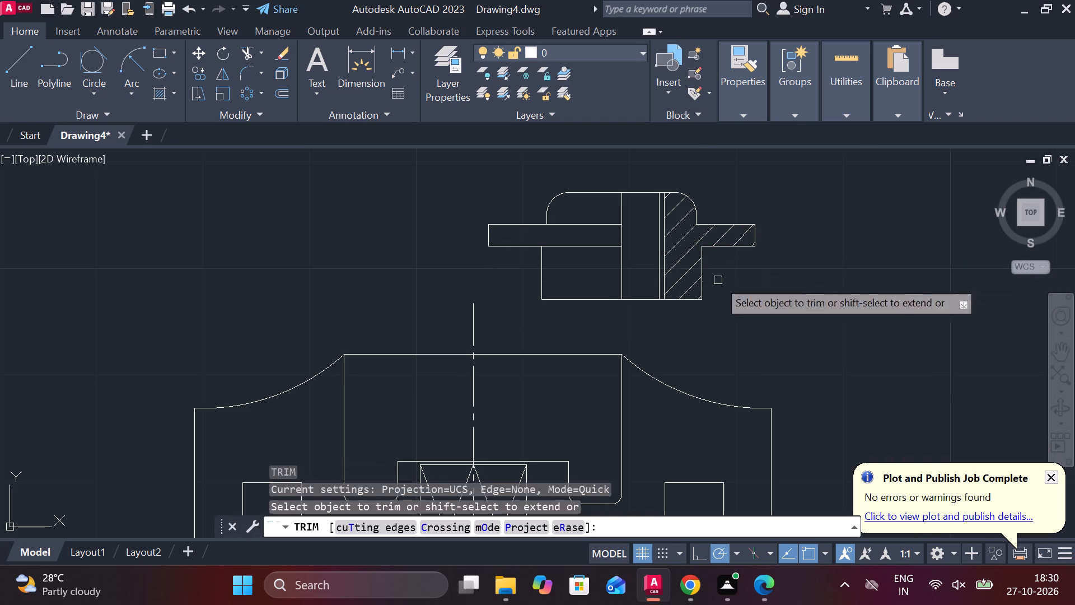
drag(580, 217, 577, 257)
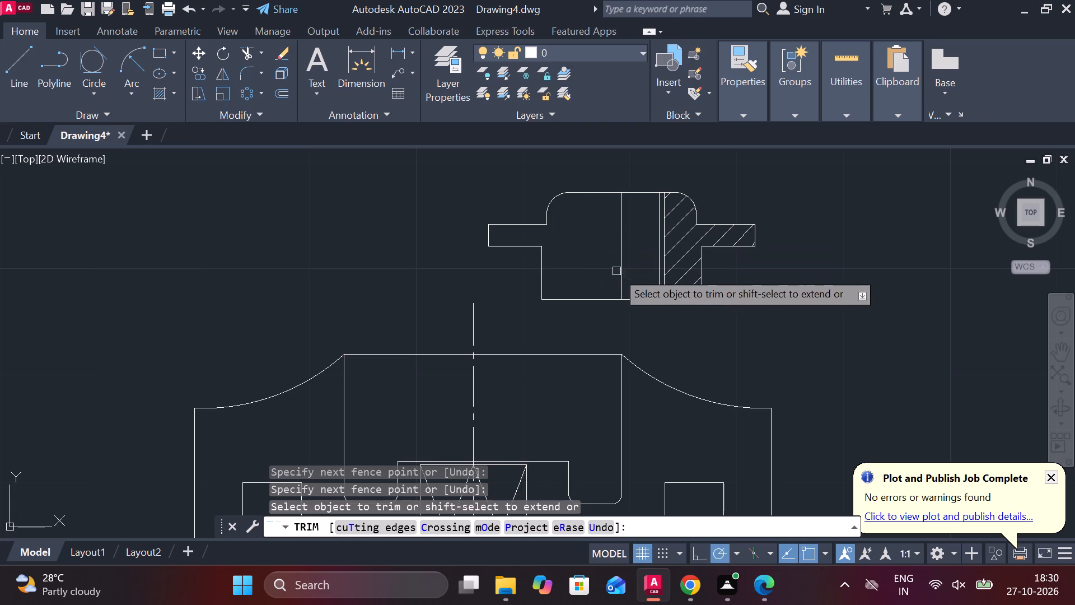
key(Escape)
Move the whole part 6 half-section by its bottom centre to the clear space right of the handwheel.
click(462, 192)
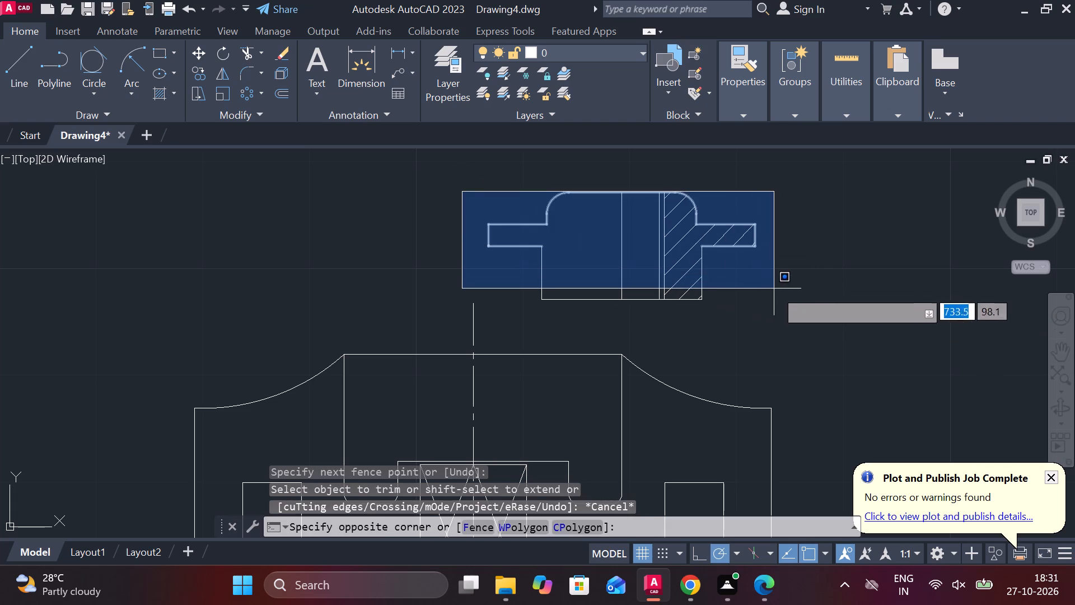
click(781, 306)
key(m)
key(Return)
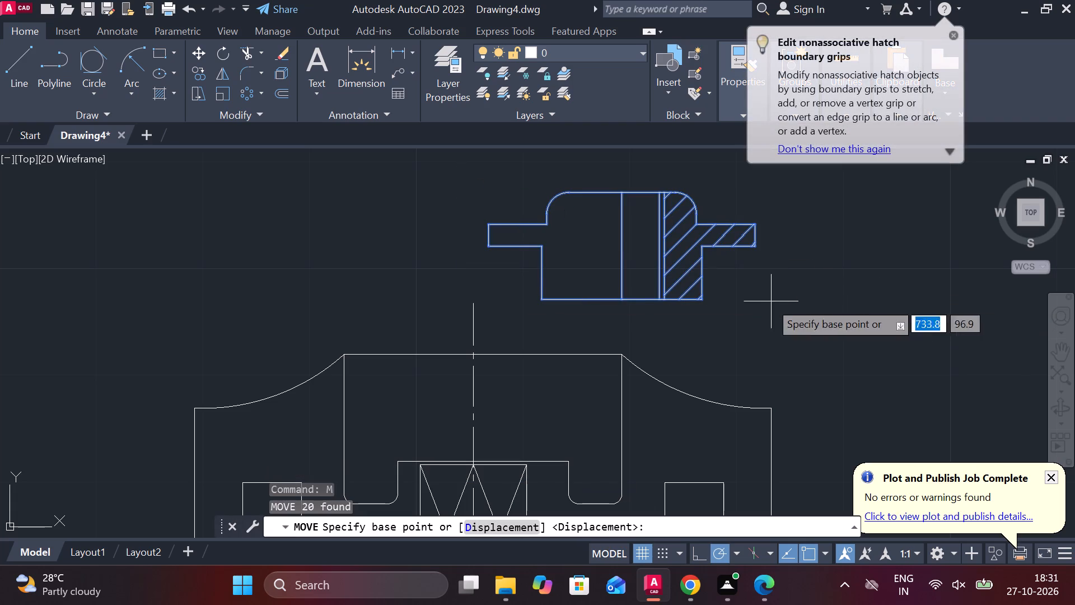
click(613, 299)
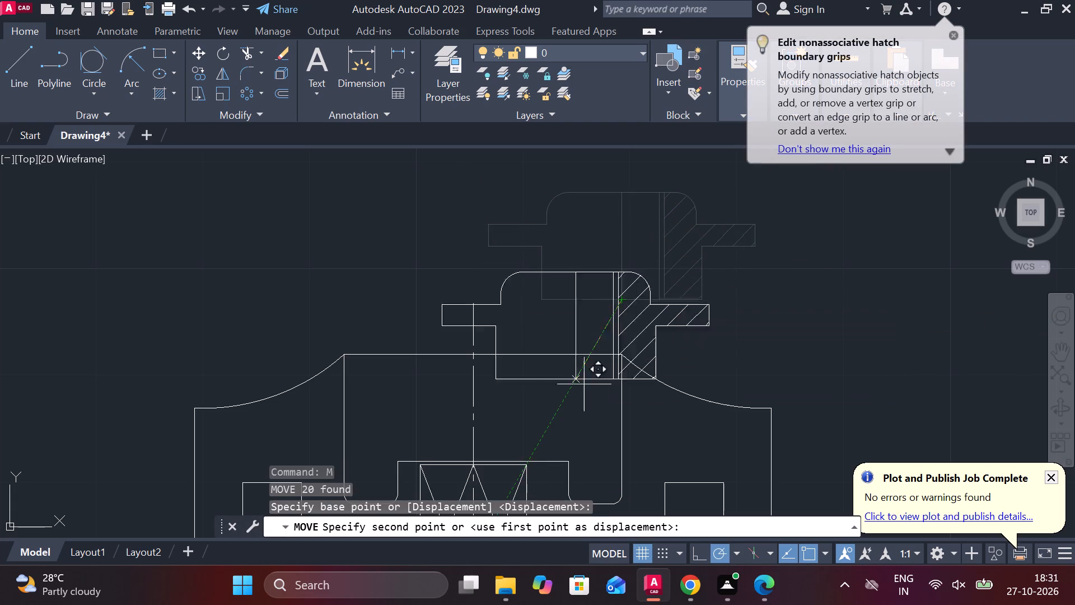
scroll(497, 423, down, 1)
scroll(640, 400, up, 1)
middle_drag(640, 400, 671, 263)
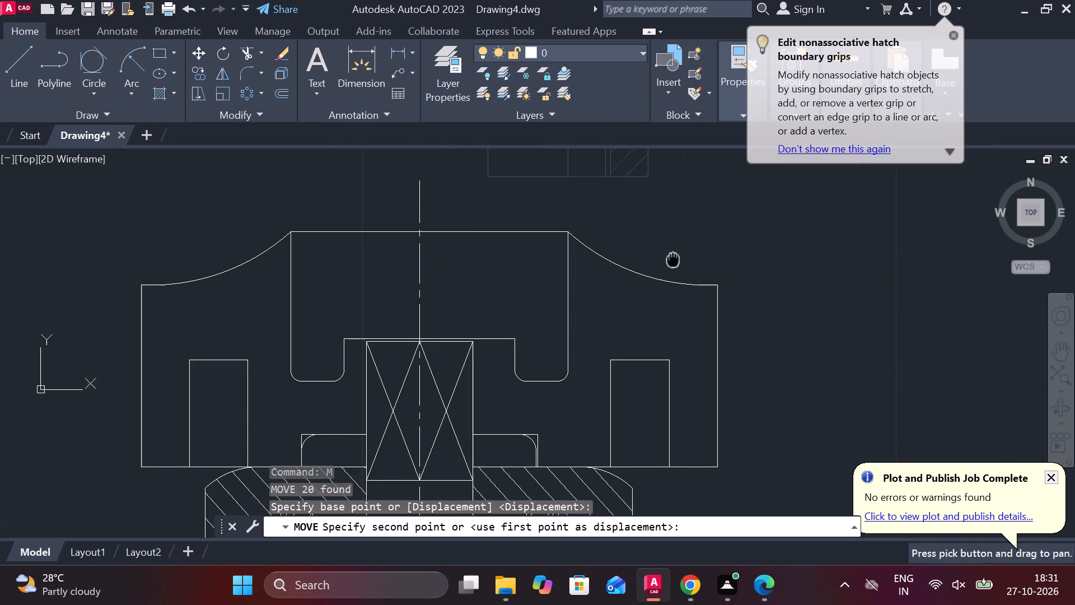
middle_drag(711, 278, 731, 220)
scroll(744, 271, down, 1)
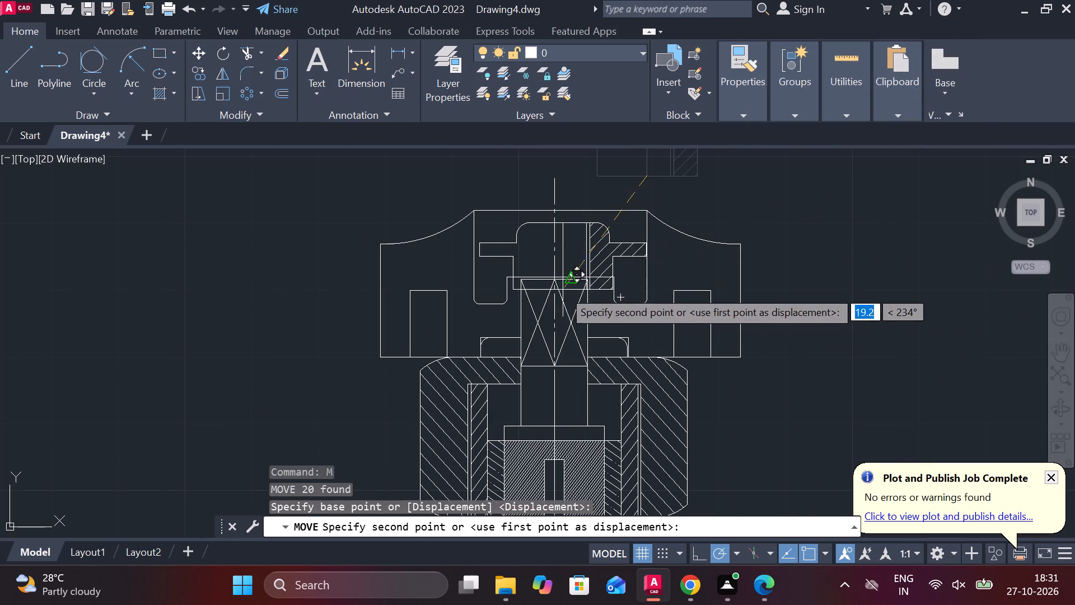
scroll(553, 276, up, 2)
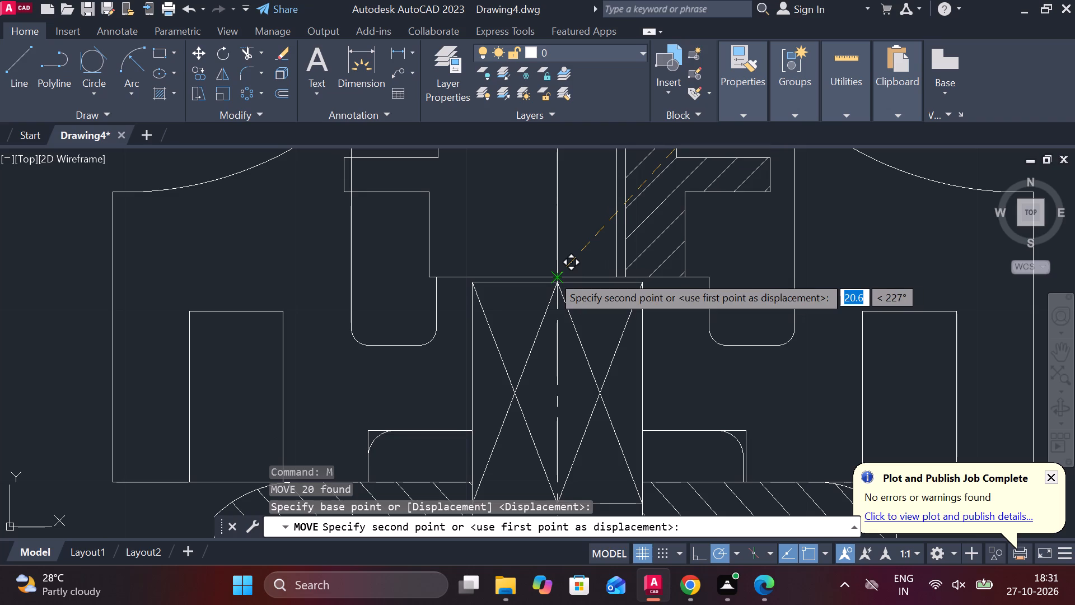
scroll(552, 275, down, 1)
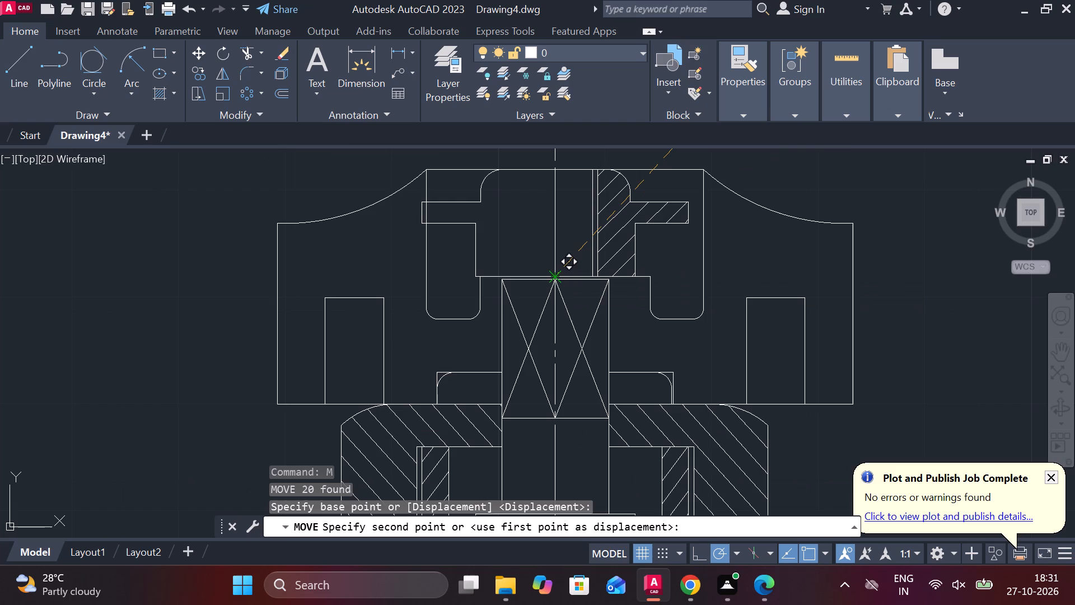
scroll(567, 282, down, 2)
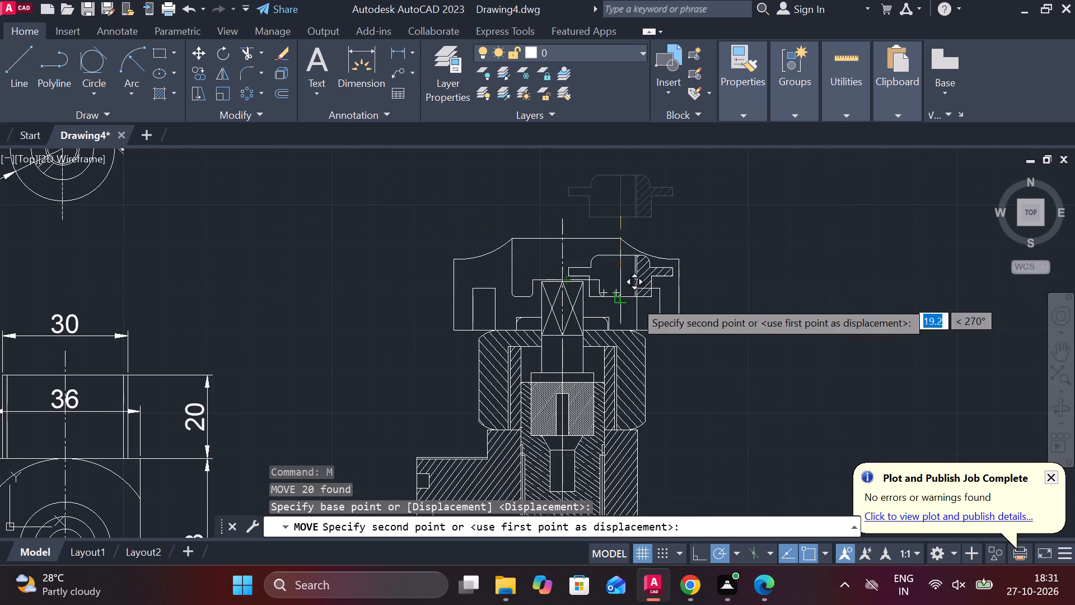
click(808, 324)
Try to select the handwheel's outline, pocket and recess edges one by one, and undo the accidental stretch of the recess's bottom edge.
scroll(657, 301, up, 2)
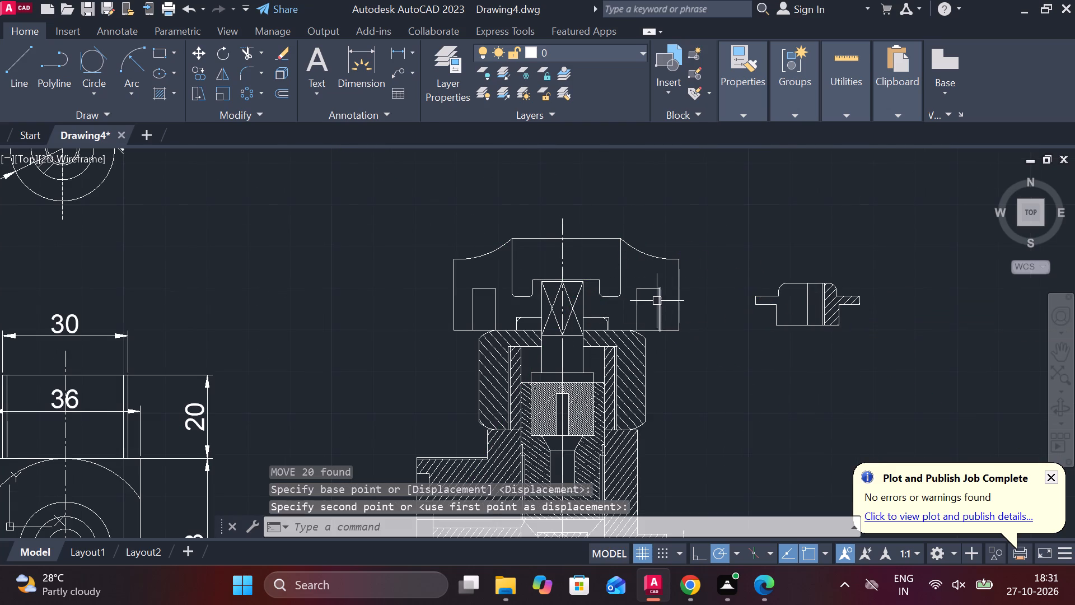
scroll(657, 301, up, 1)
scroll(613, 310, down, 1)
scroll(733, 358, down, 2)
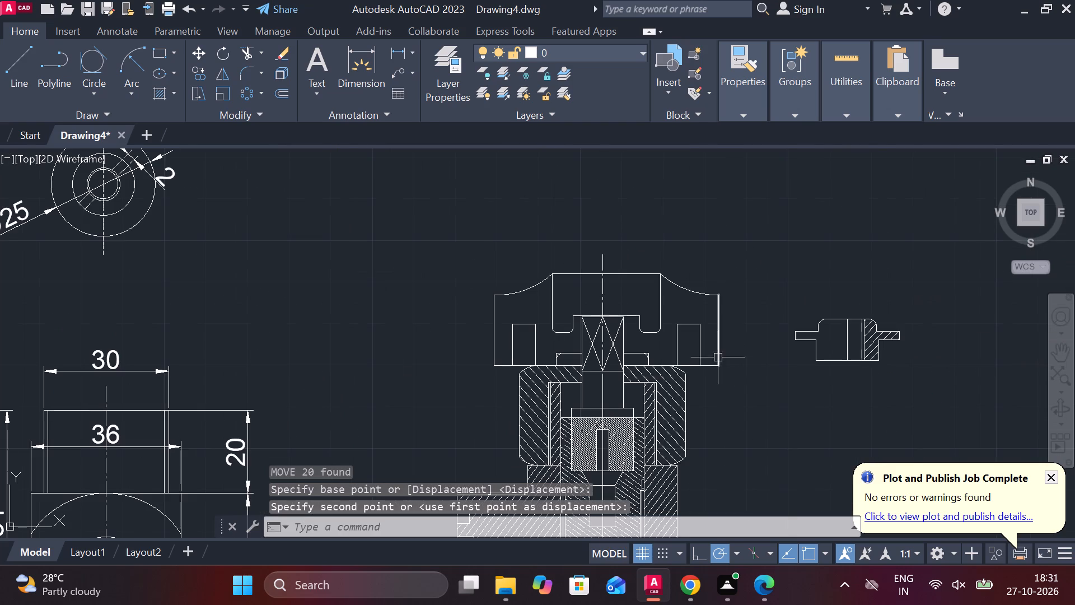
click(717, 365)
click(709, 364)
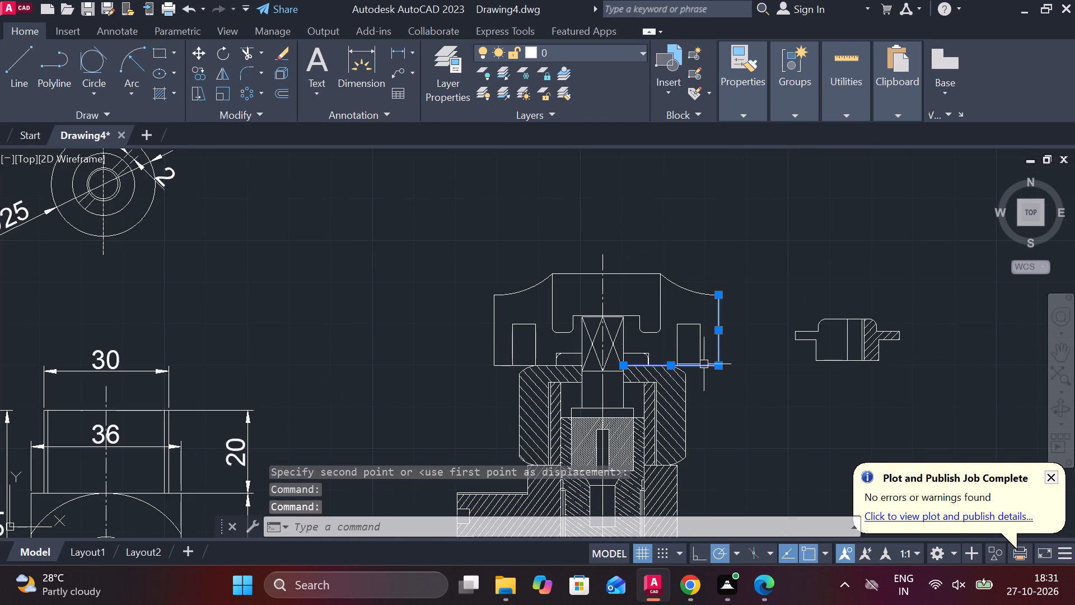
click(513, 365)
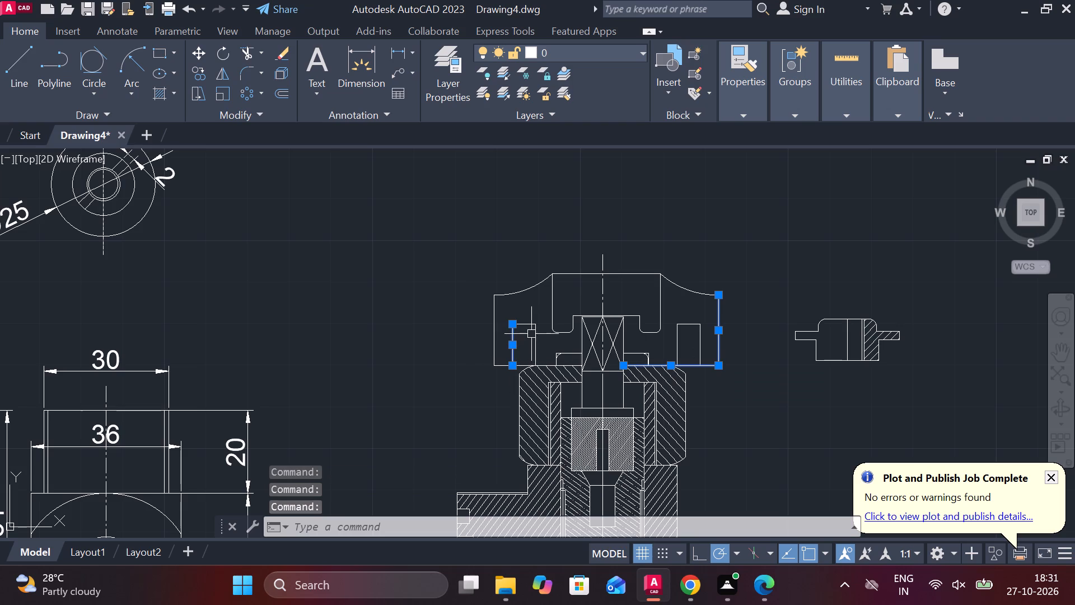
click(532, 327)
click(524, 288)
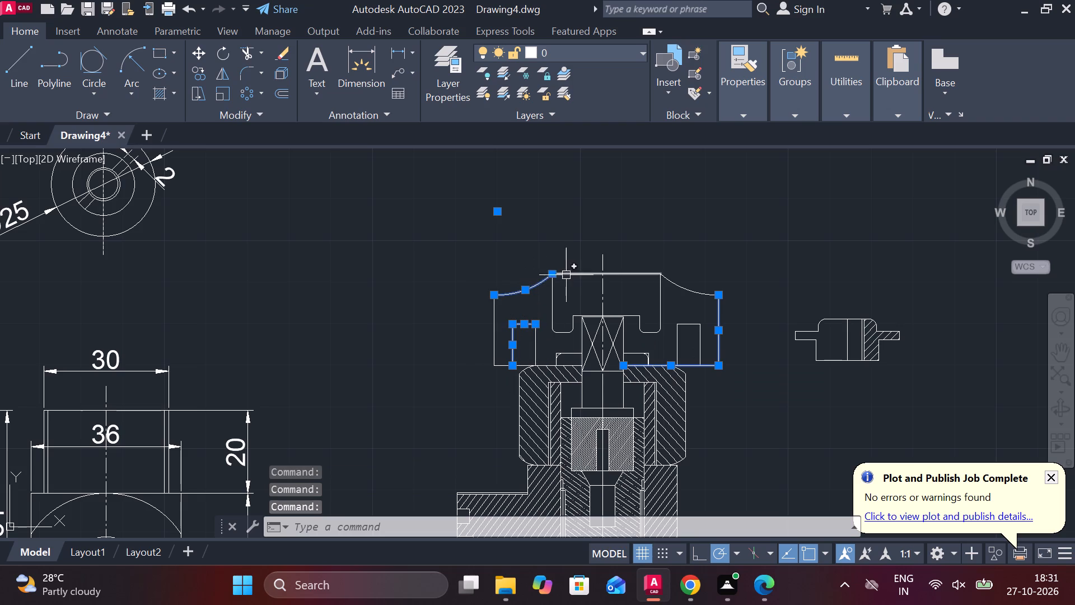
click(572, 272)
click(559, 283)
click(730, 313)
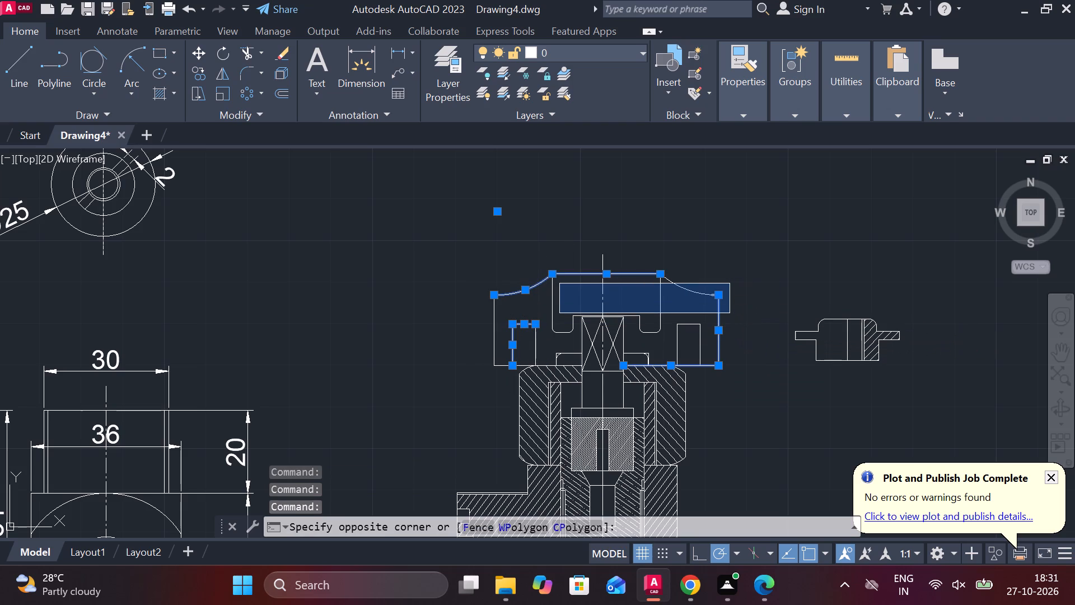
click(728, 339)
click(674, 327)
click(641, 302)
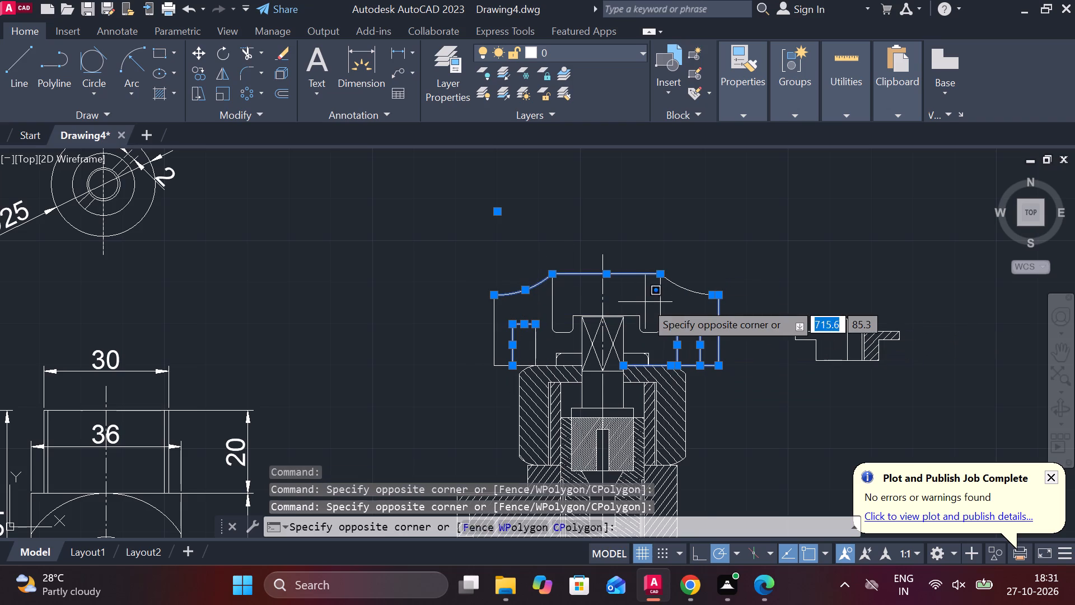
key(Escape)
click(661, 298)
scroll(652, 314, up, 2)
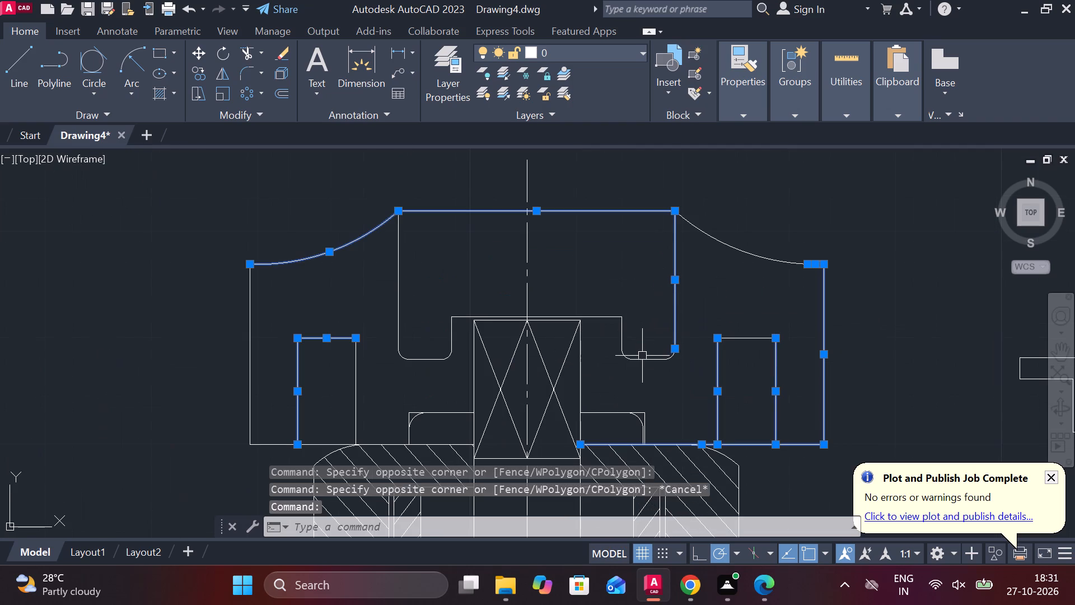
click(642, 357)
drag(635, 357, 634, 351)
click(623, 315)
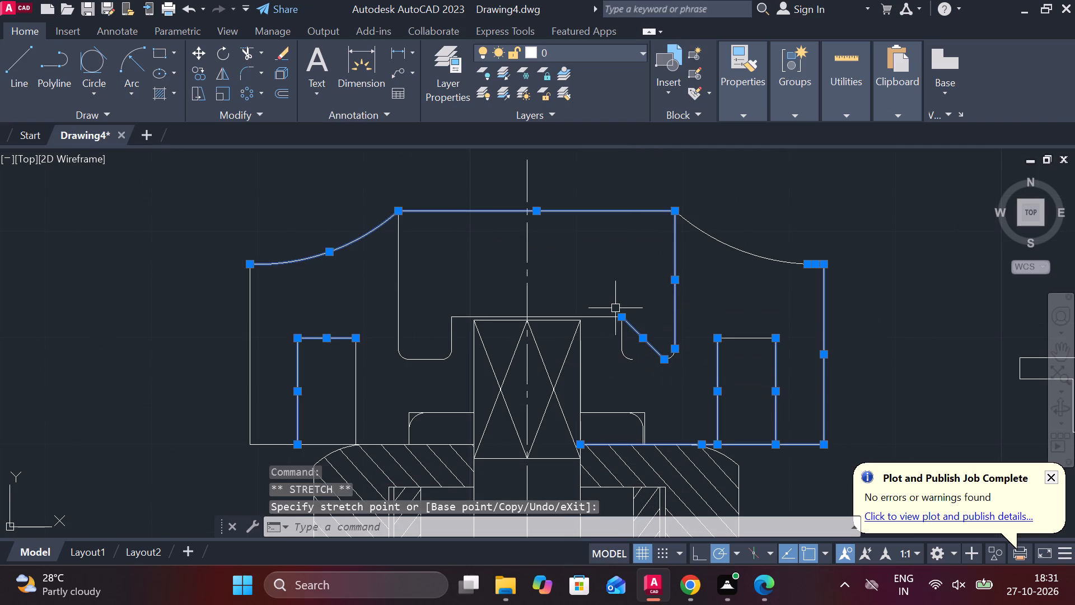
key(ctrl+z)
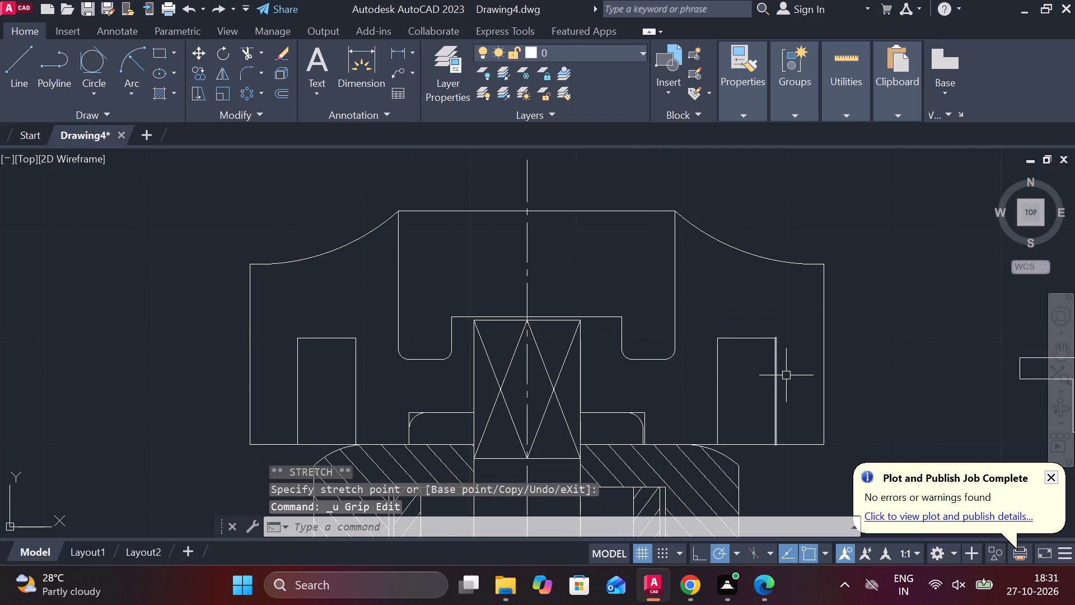
Measure the handwheel's horizontal overhang beyond the hatched nut on both sides.
middle_drag(765, 380, 735, 278)
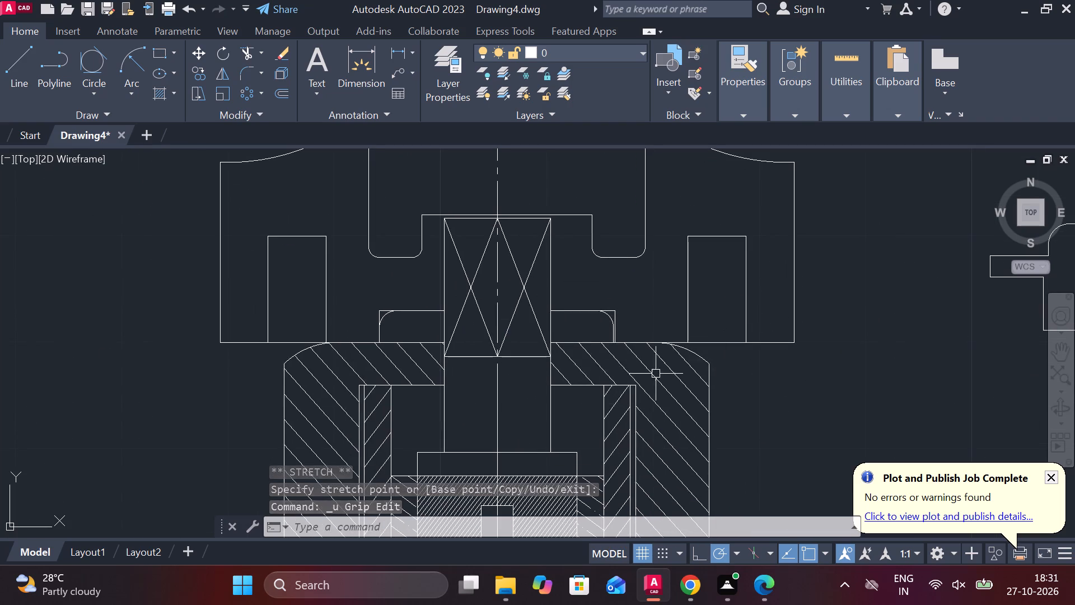
scroll(629, 361, down, 1)
middle_drag(629, 362, 694, 337)
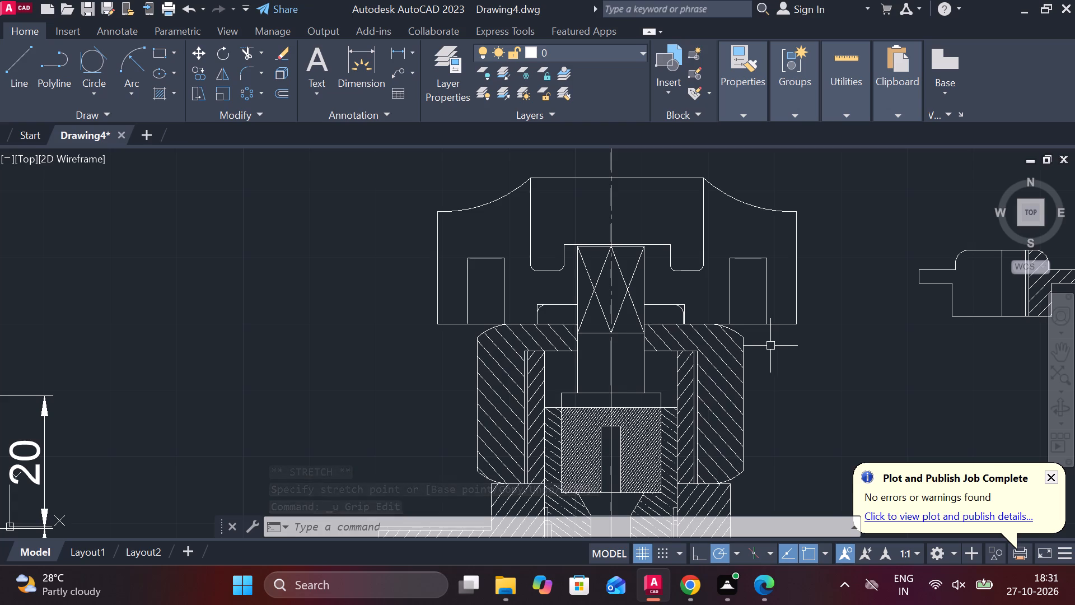
click(399, 53)
click(437, 318)
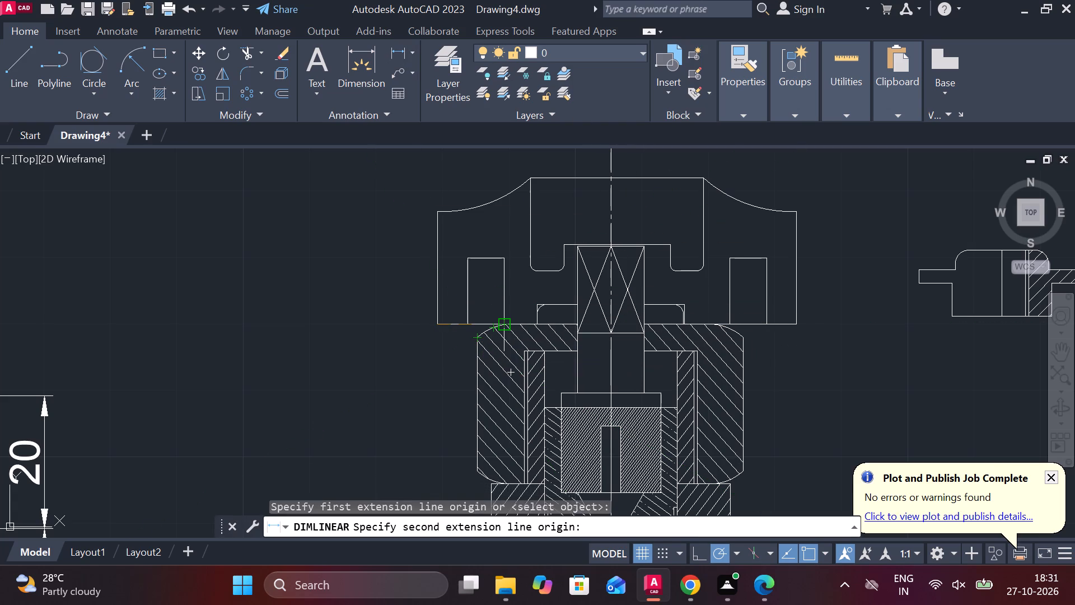
key(Escape)
key(space)
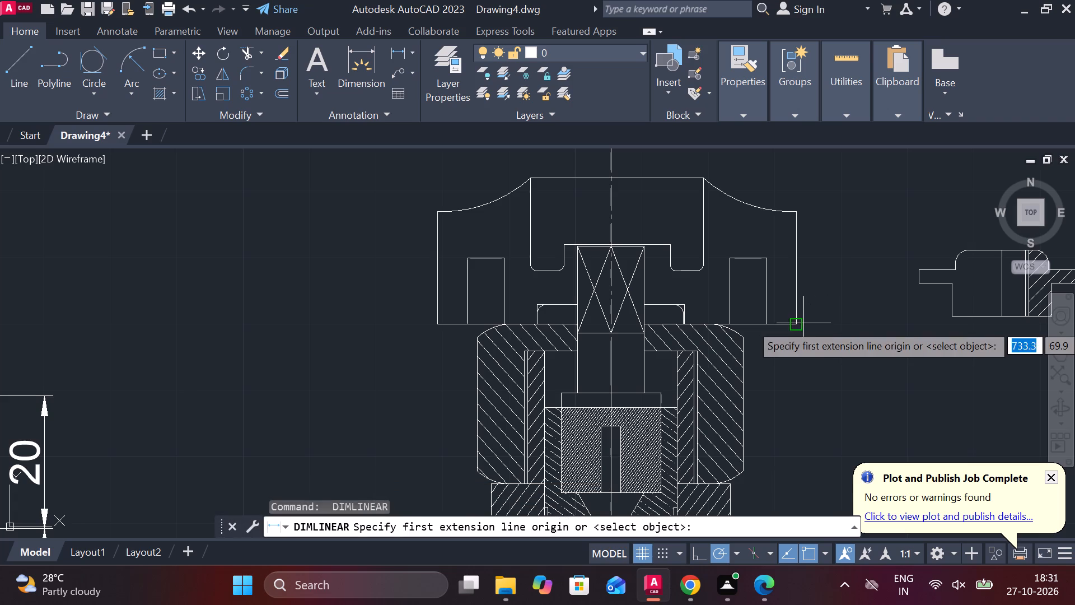
click(803, 323)
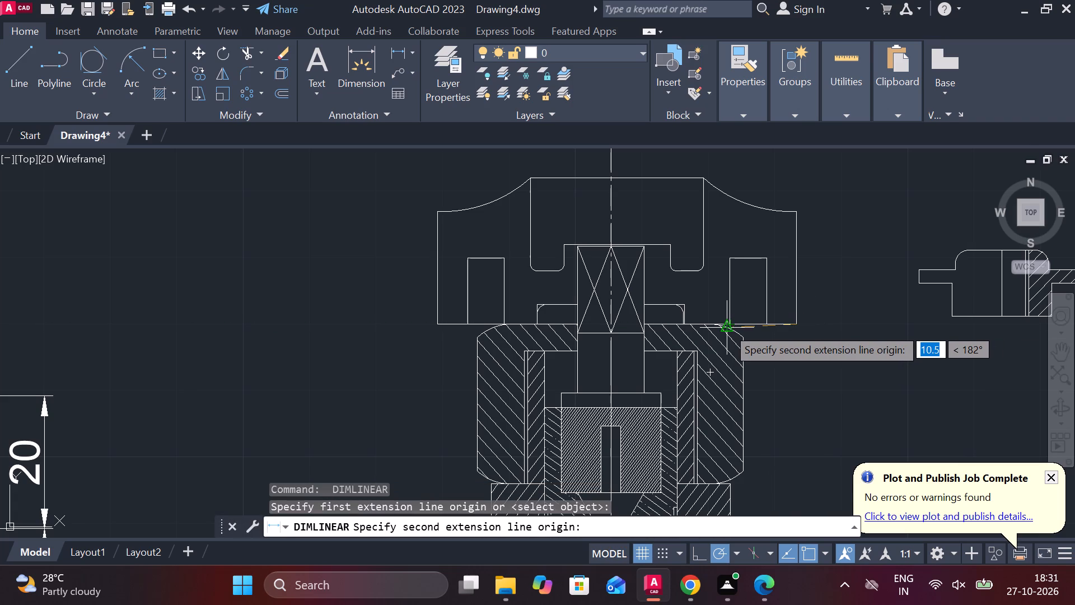
key(Escape)
key(space)
click(746, 359)
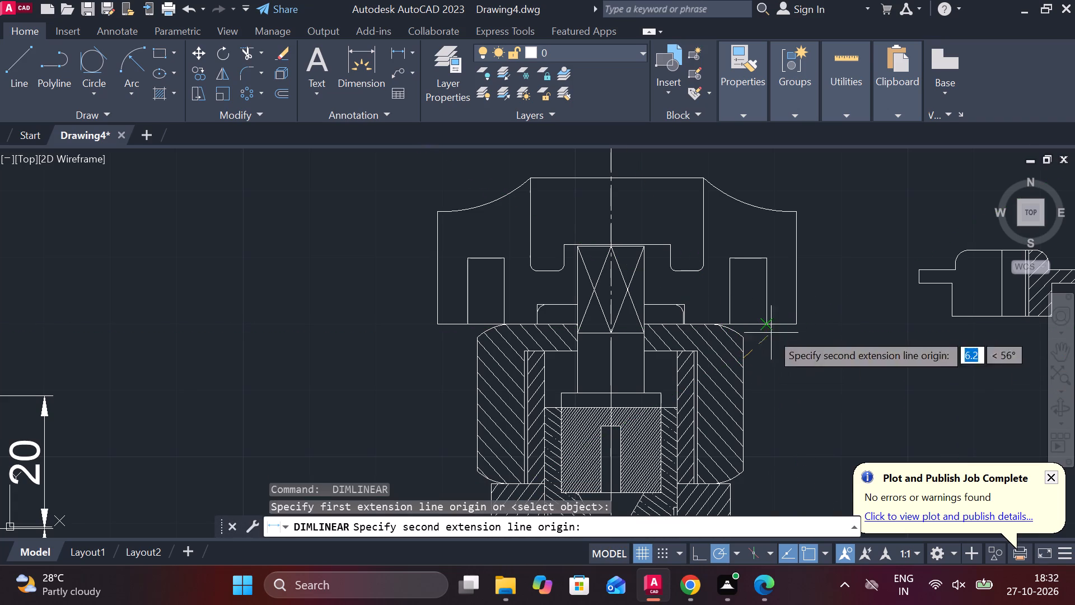
click(791, 324)
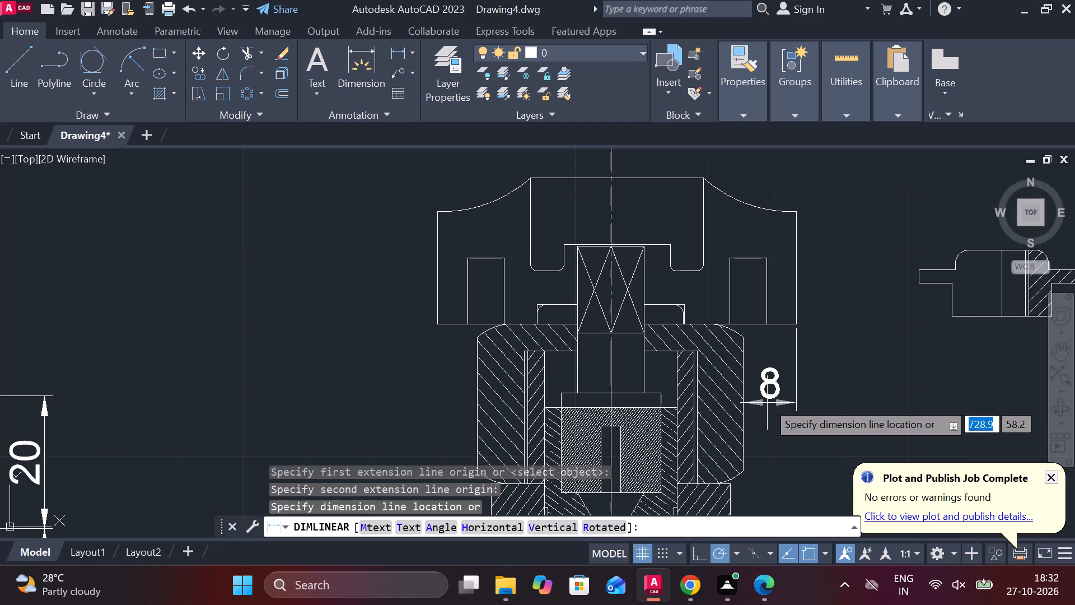
key(Escape)
key(space)
click(429, 333)
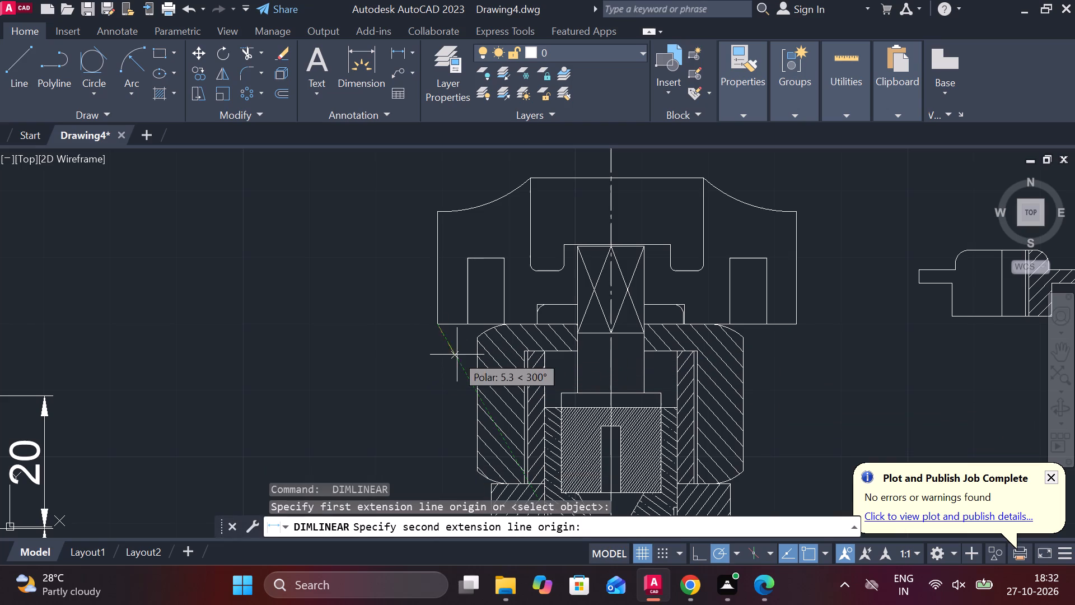
click(482, 356)
key(Escape)
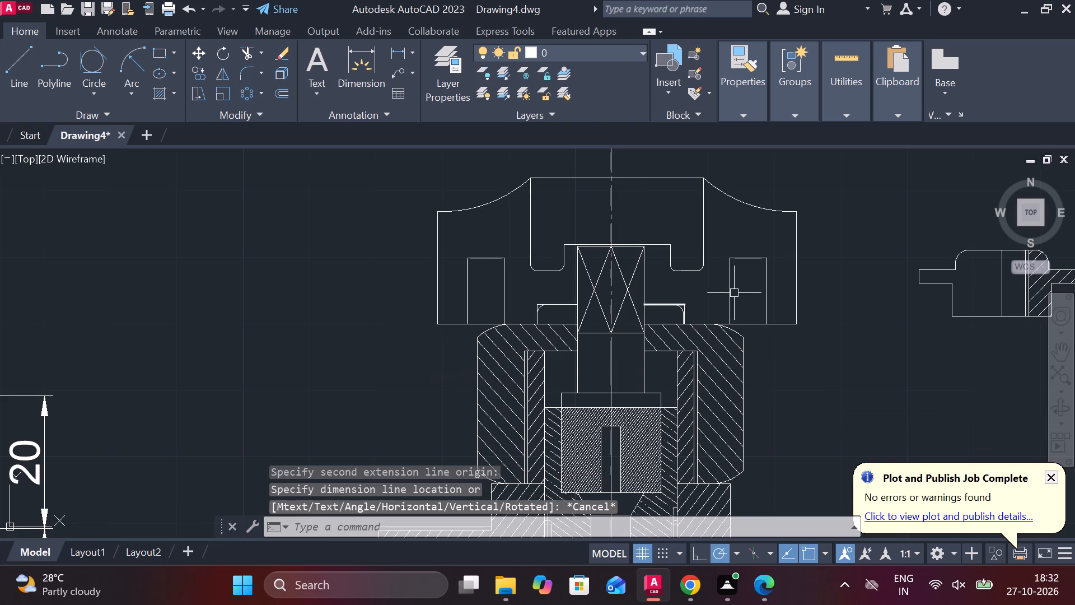
Move the handwheel's outline, recess, both rectangular pockets and centreline by its bottom right corner to the clear space left of the valve assembly.
click(796, 334)
click(769, 176)
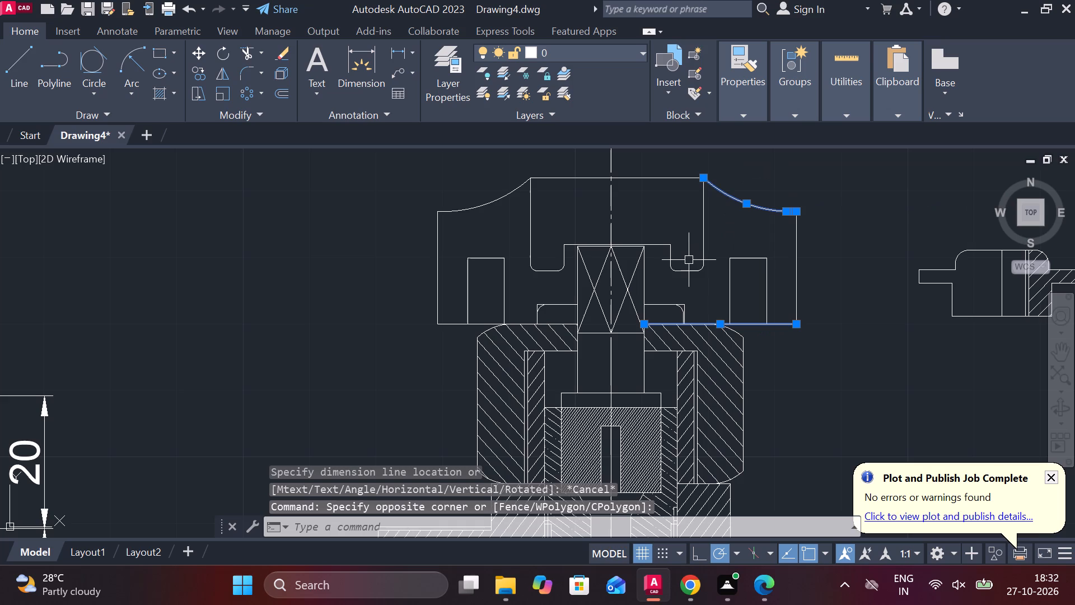
click(714, 235)
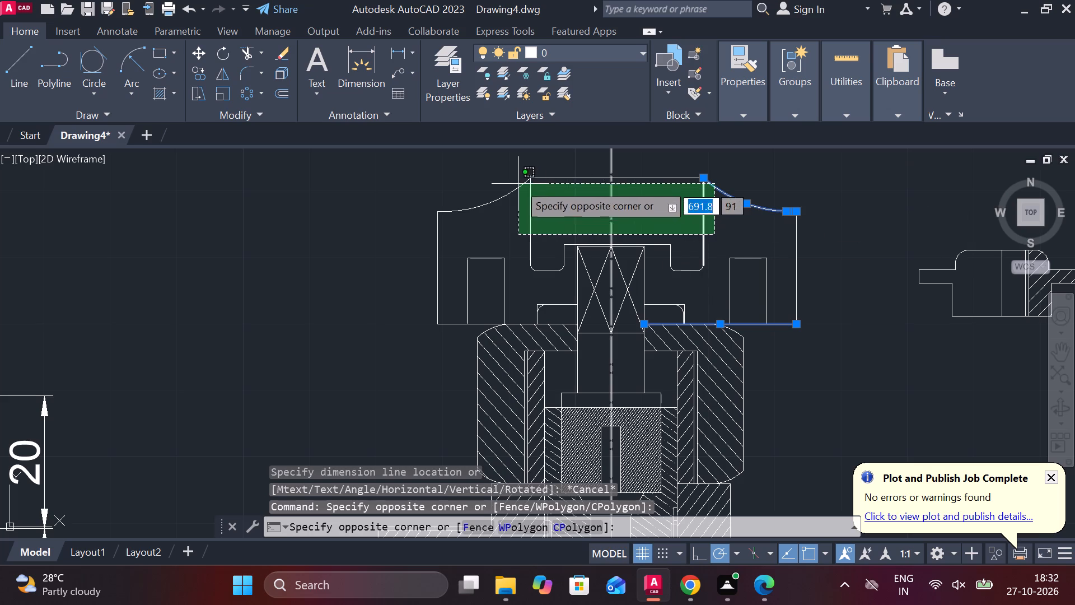
click(413, 172)
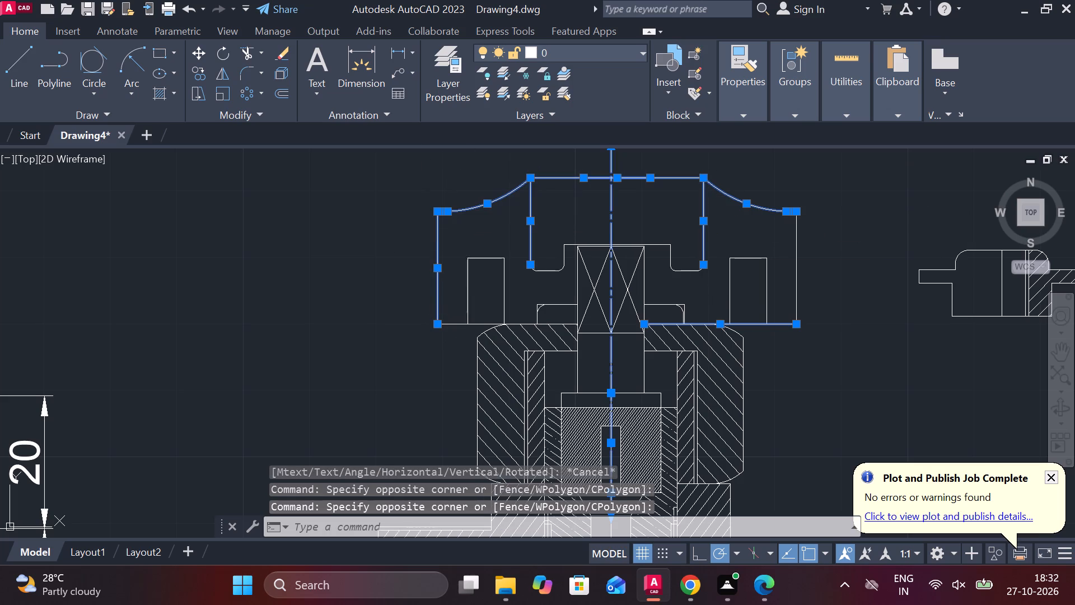
click(469, 300)
click(484, 260)
click(501, 283)
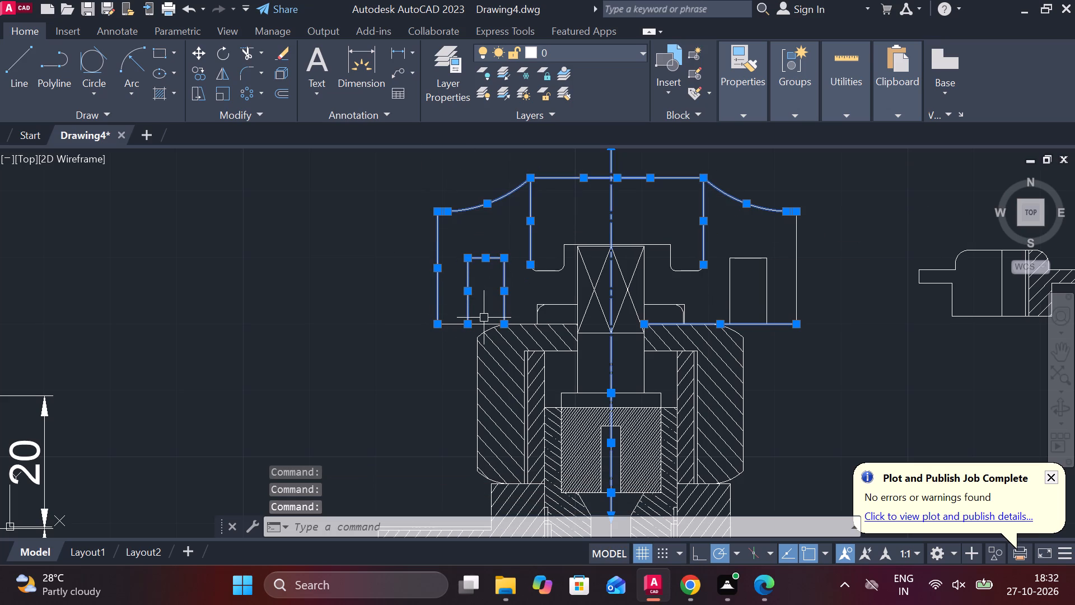
click(483, 322)
scroll(598, 331, up, 2)
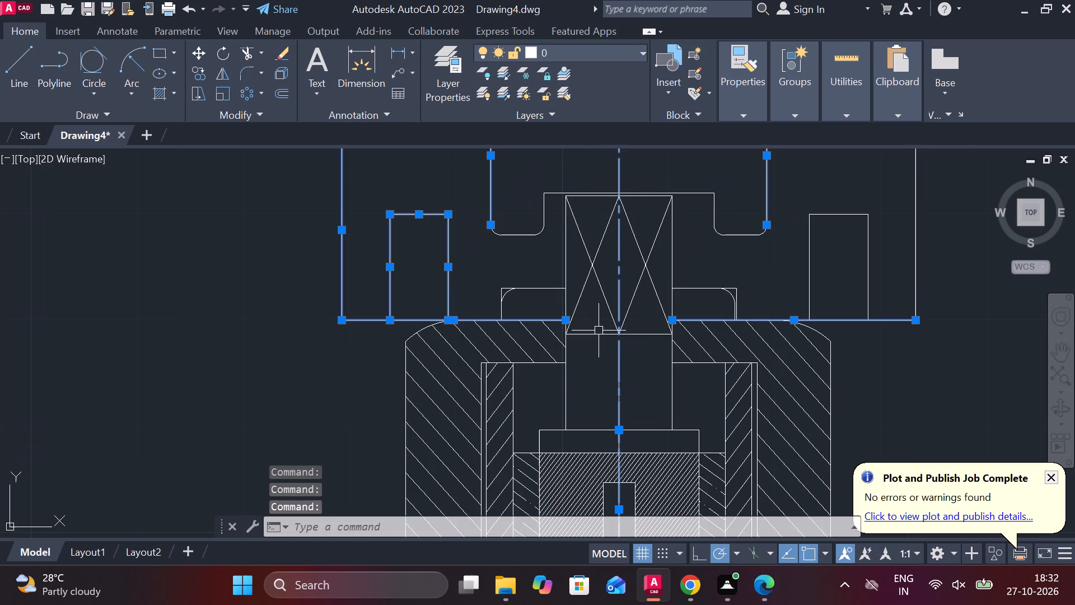
scroll(611, 331, down, 1)
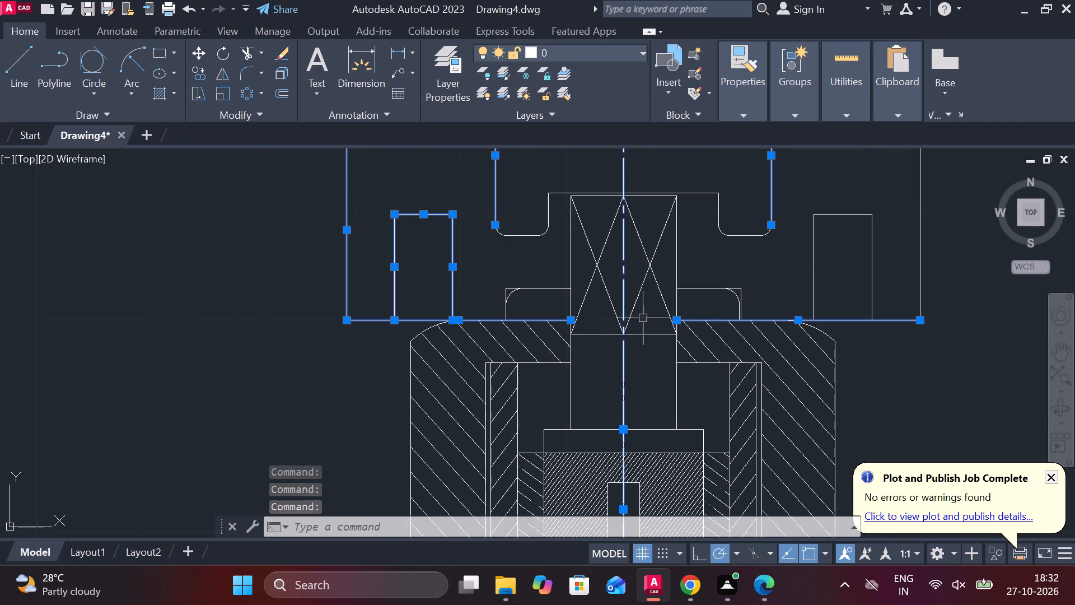
click(714, 196)
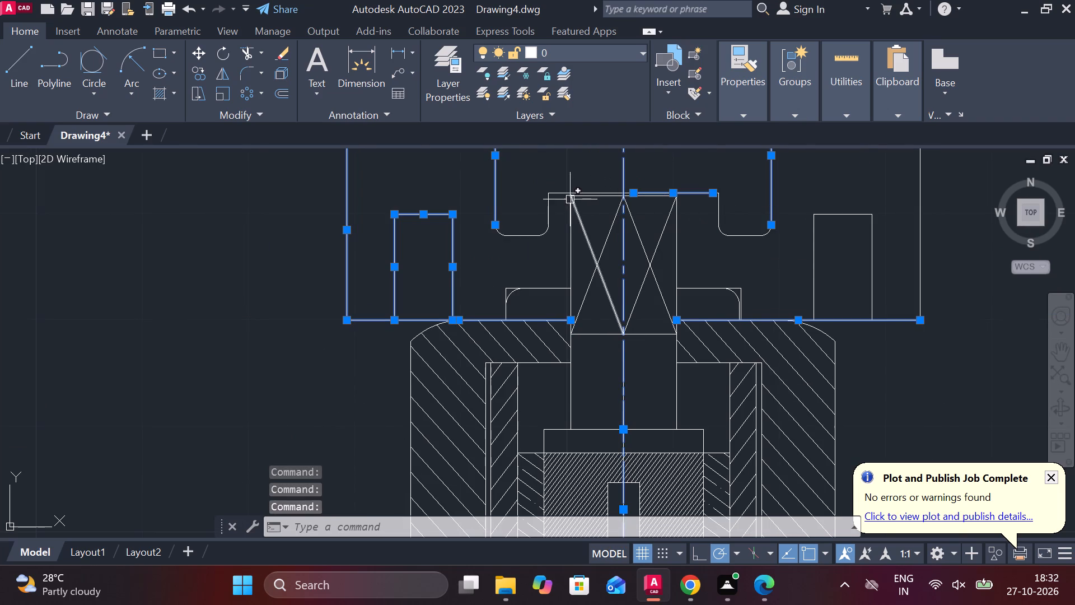
click(548, 216)
click(528, 235)
scroll(602, 192, up, 2)
click(602, 192)
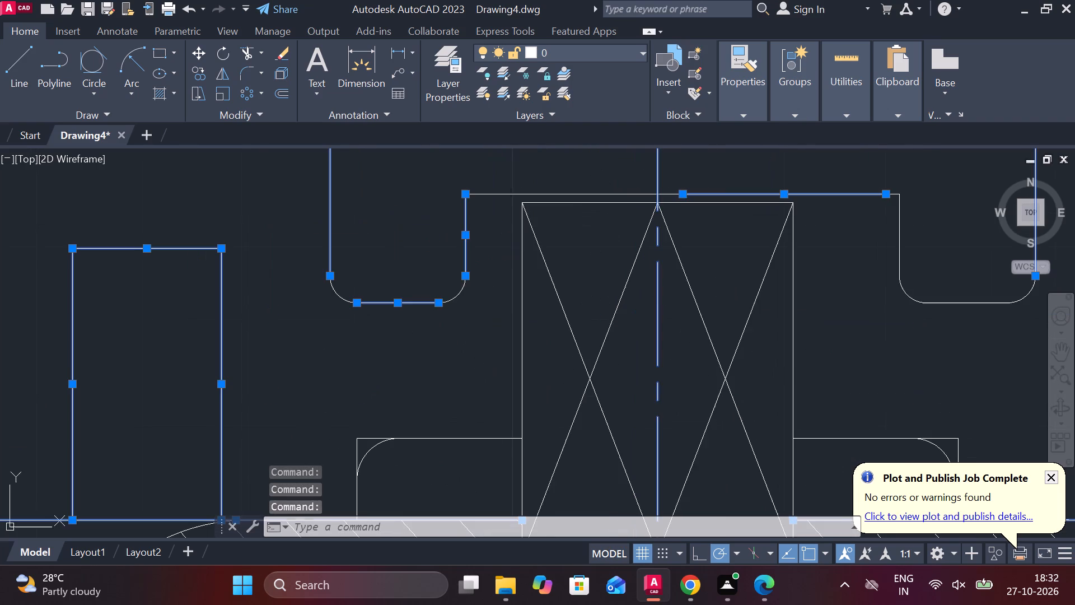
scroll(621, 198, down, 1)
click(799, 236)
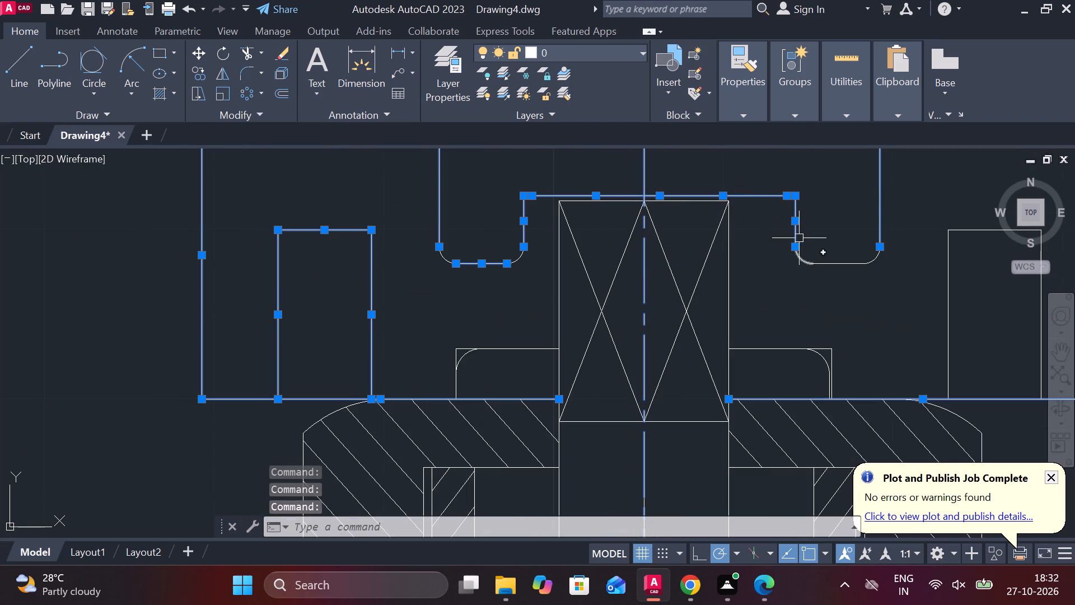
click(816, 266)
click(802, 259)
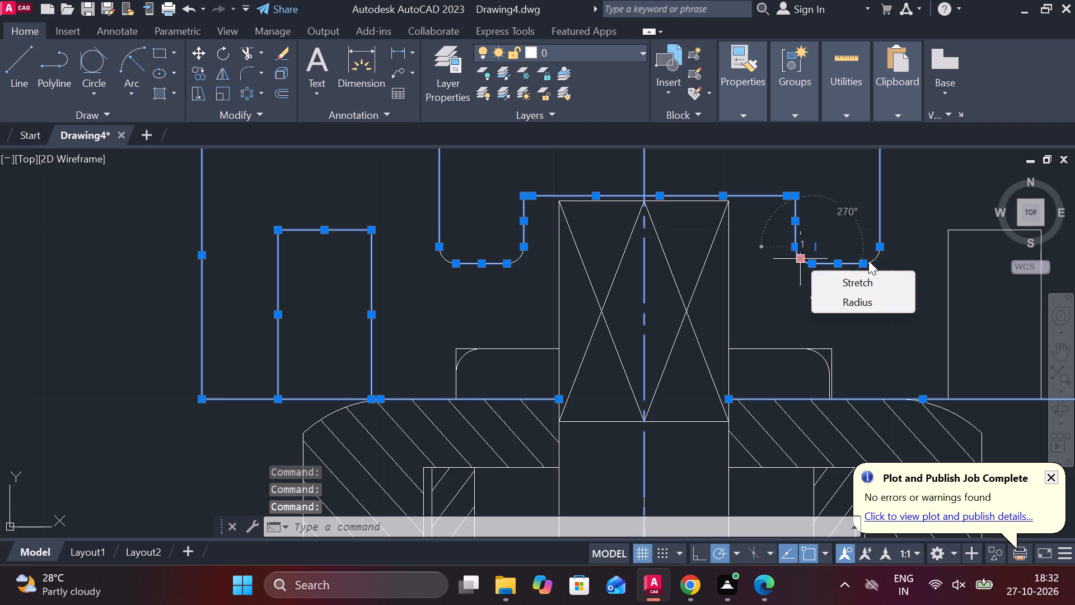
click(868, 260)
scroll(876, 266, down, 2)
middle_drag(865, 271, 842, 272)
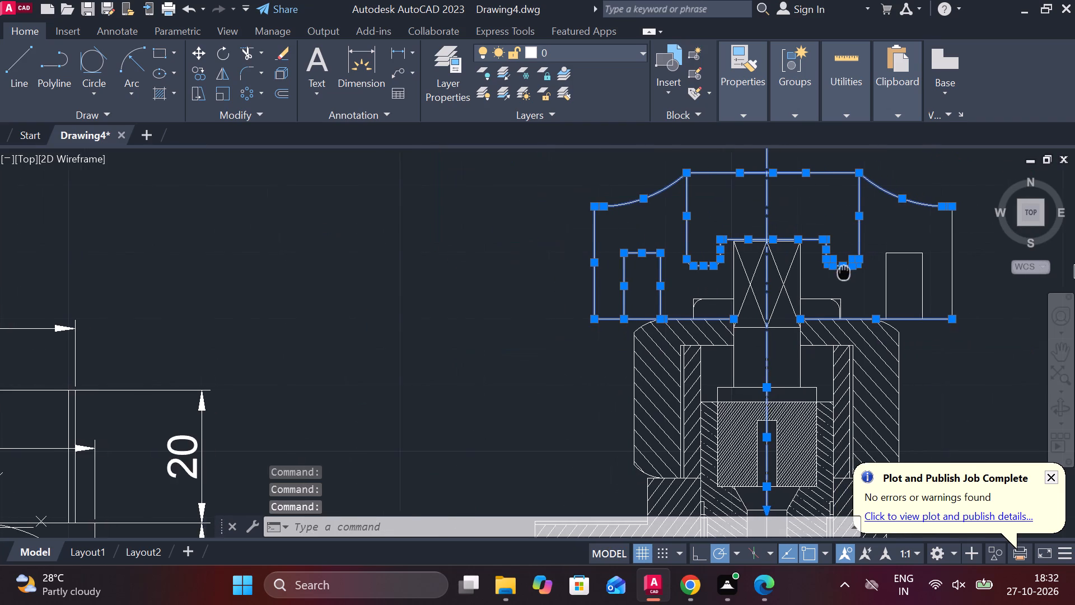
middle_drag(842, 272, 828, 272)
click(902, 297)
click(883, 258)
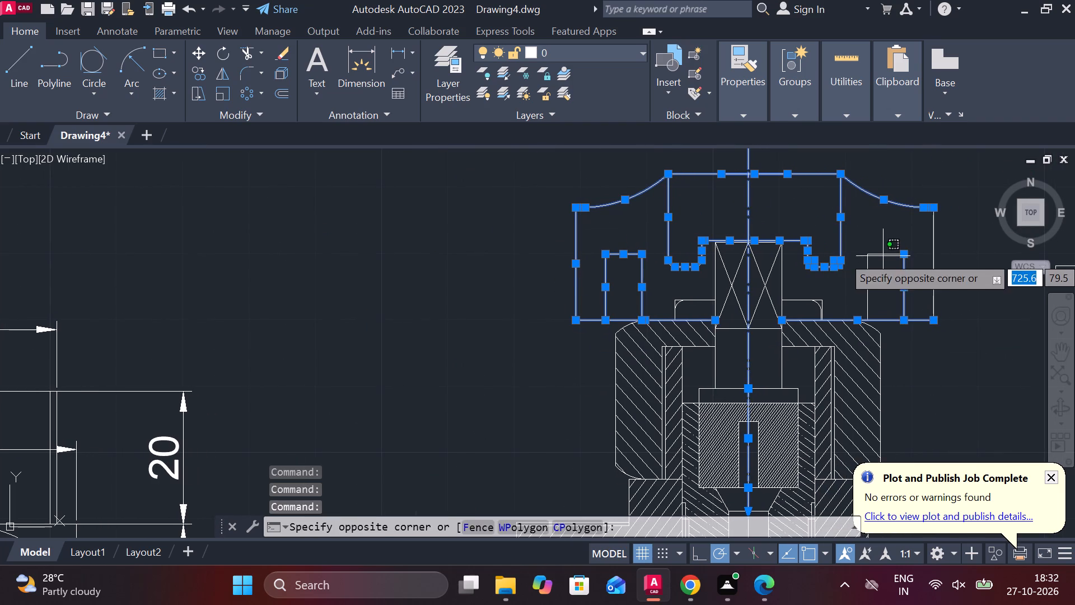
click(876, 254)
click(873, 257)
click(872, 272)
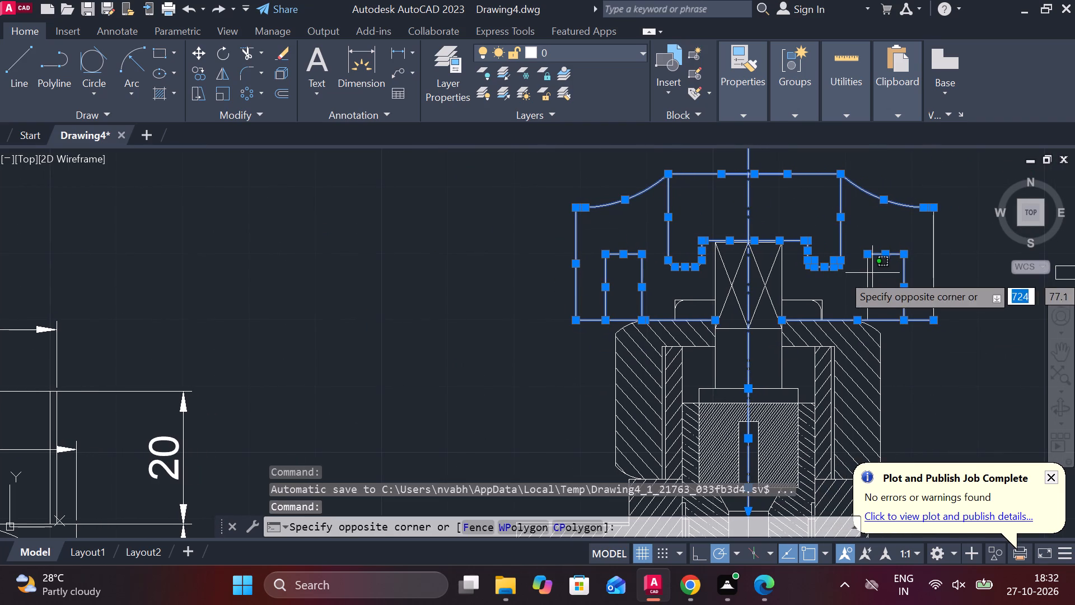
click(871, 278)
click(870, 282)
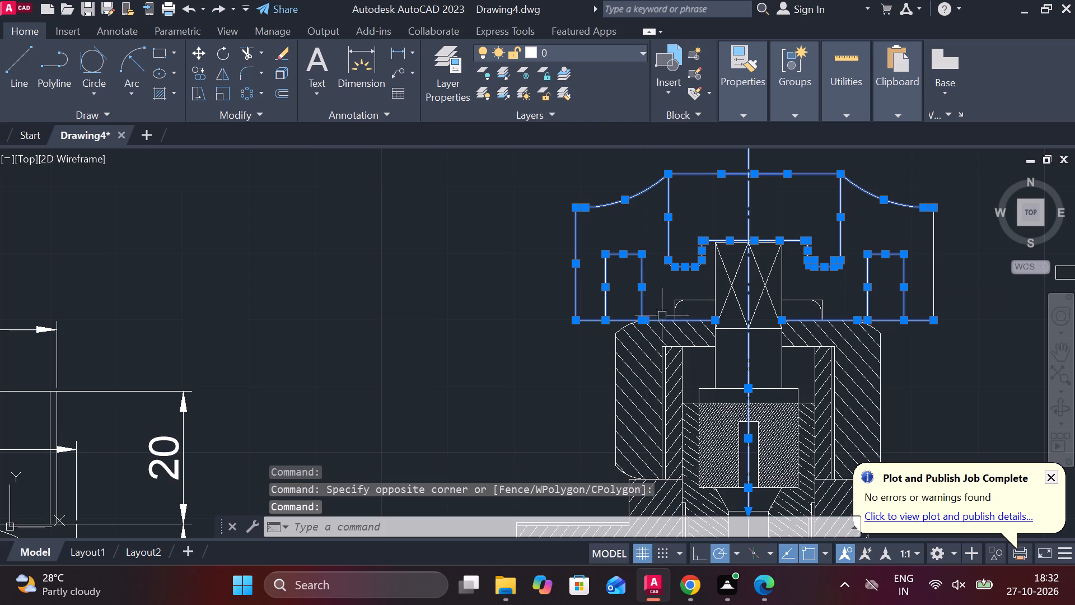
middle_drag(483, 327, 311, 274)
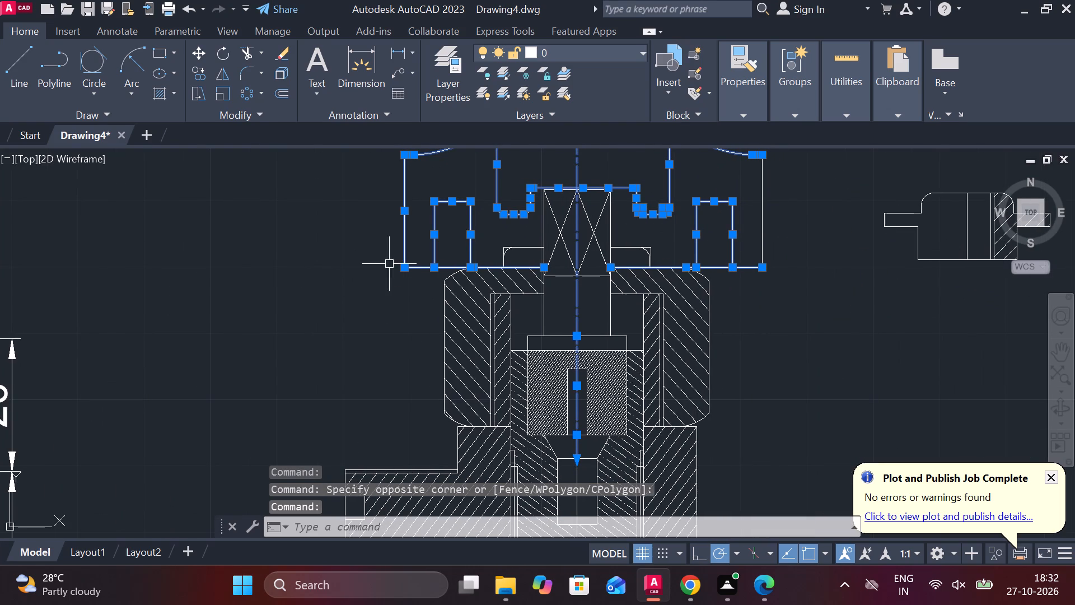
key(m)
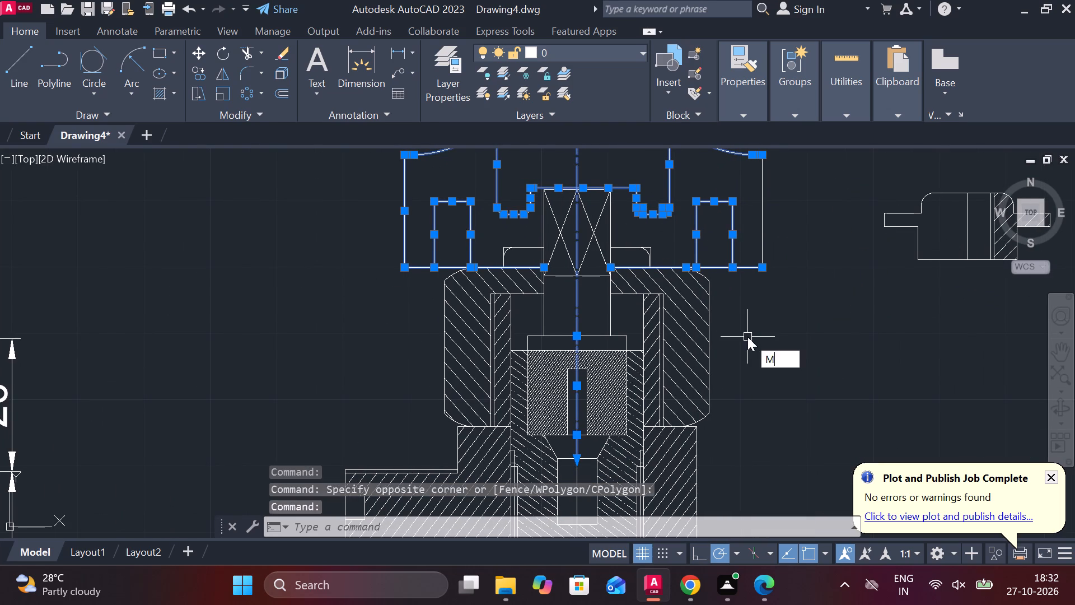
key(Return)
click(759, 263)
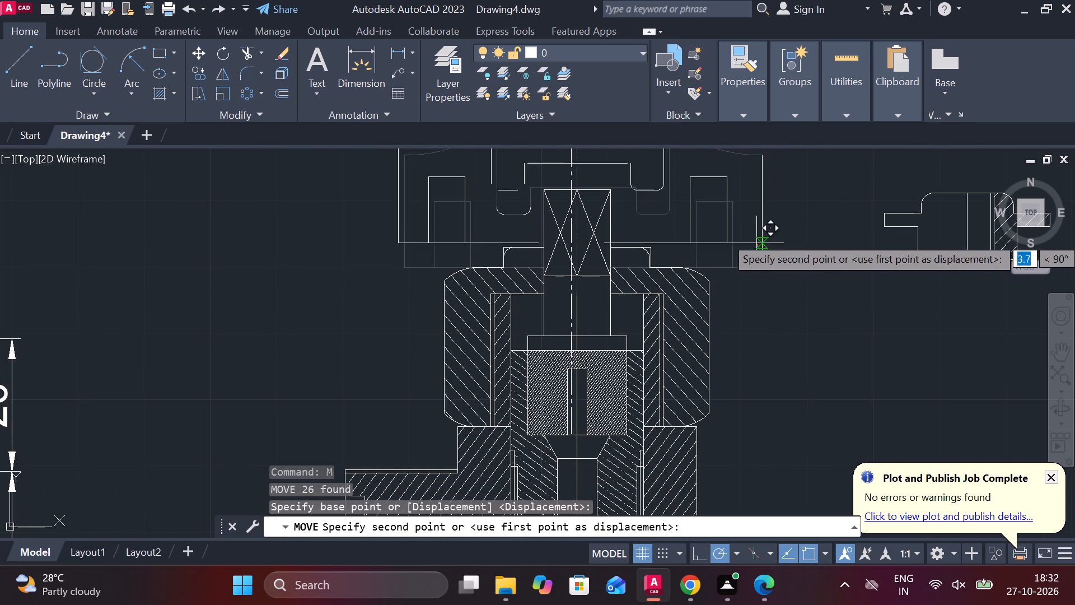
scroll(764, 229, down, 1)
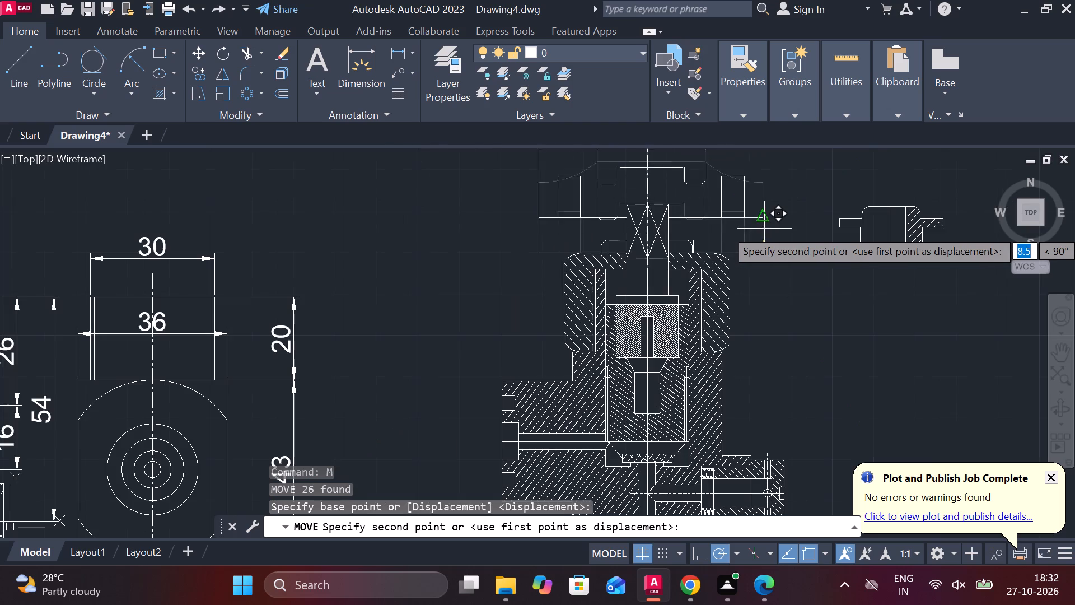
click(517, 262)
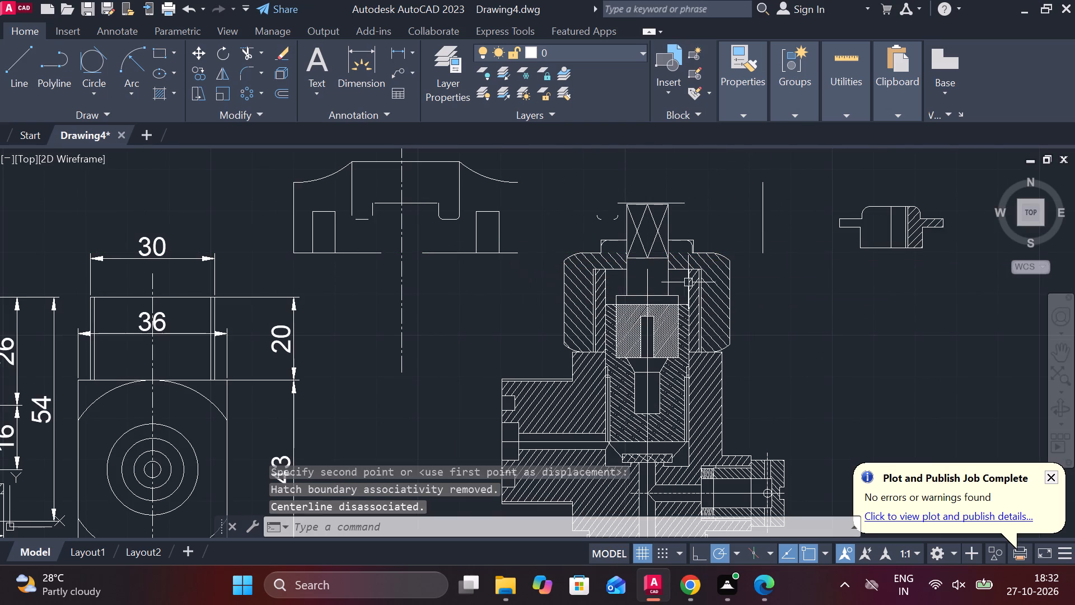
Erase the leftover handwheel pieces around the spindle: the outer vertical edge, the recess top line and the two small fillet arcs.
click(760, 216)
text(E)
key(space)
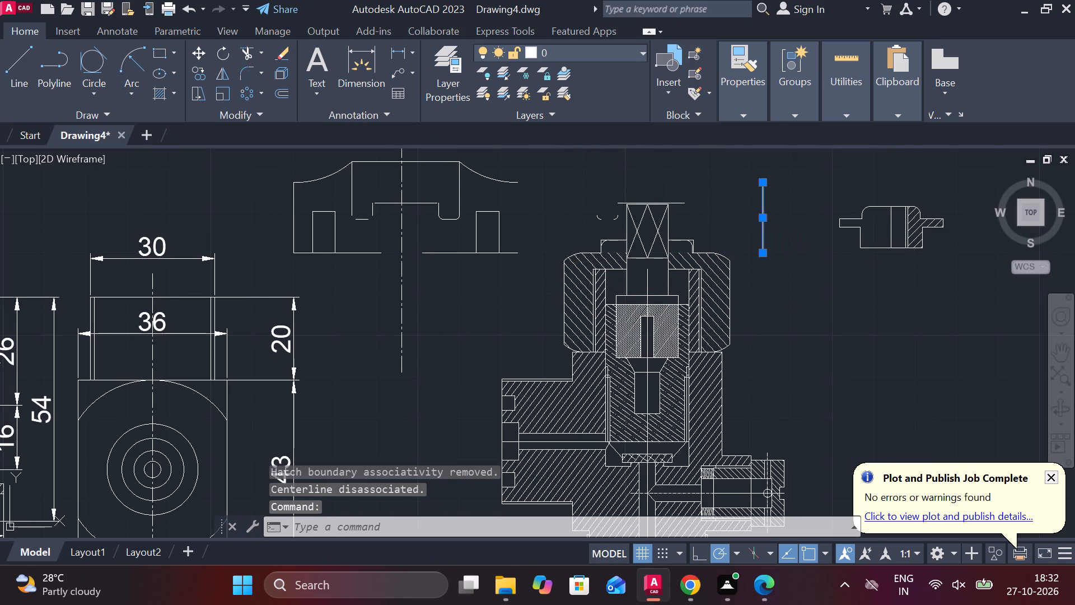
click(675, 204)
key(r)
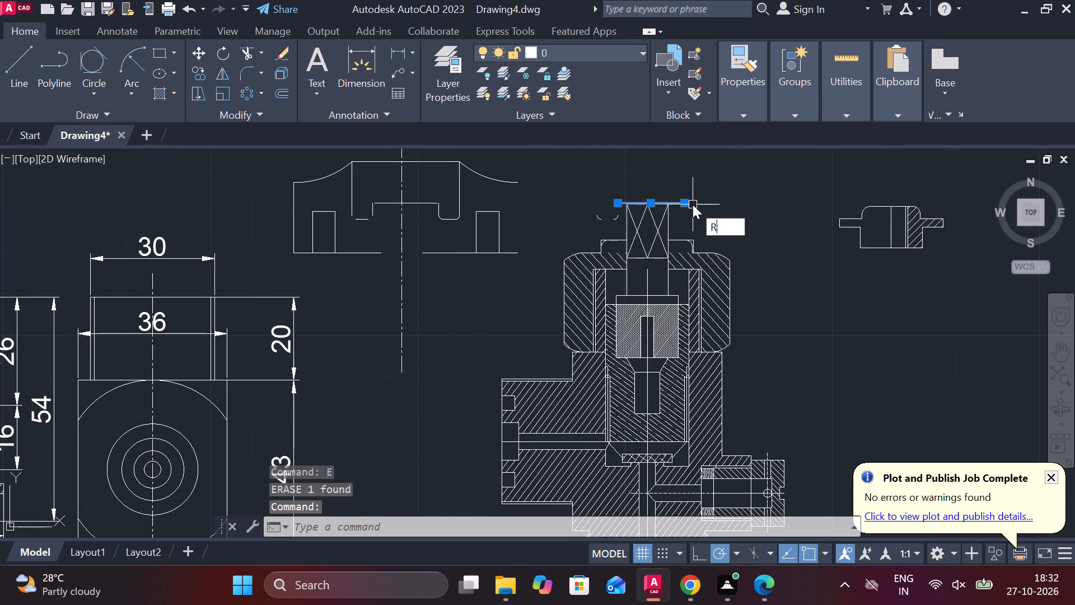
key(BackSpace)
text(E)
key(space)
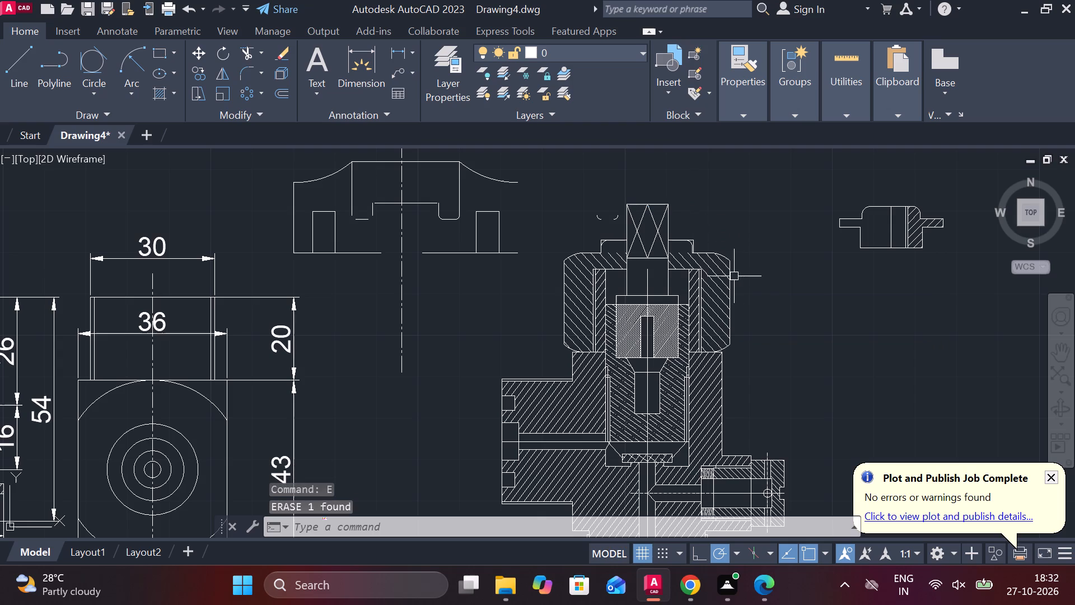
click(617, 217)
click(593, 217)
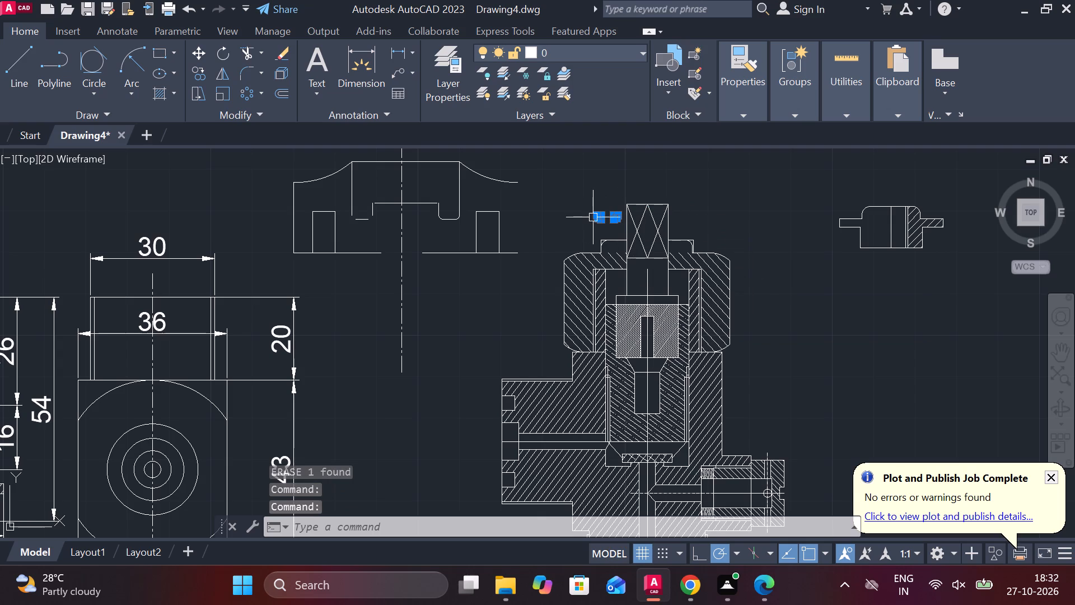
text(E)
key(space)
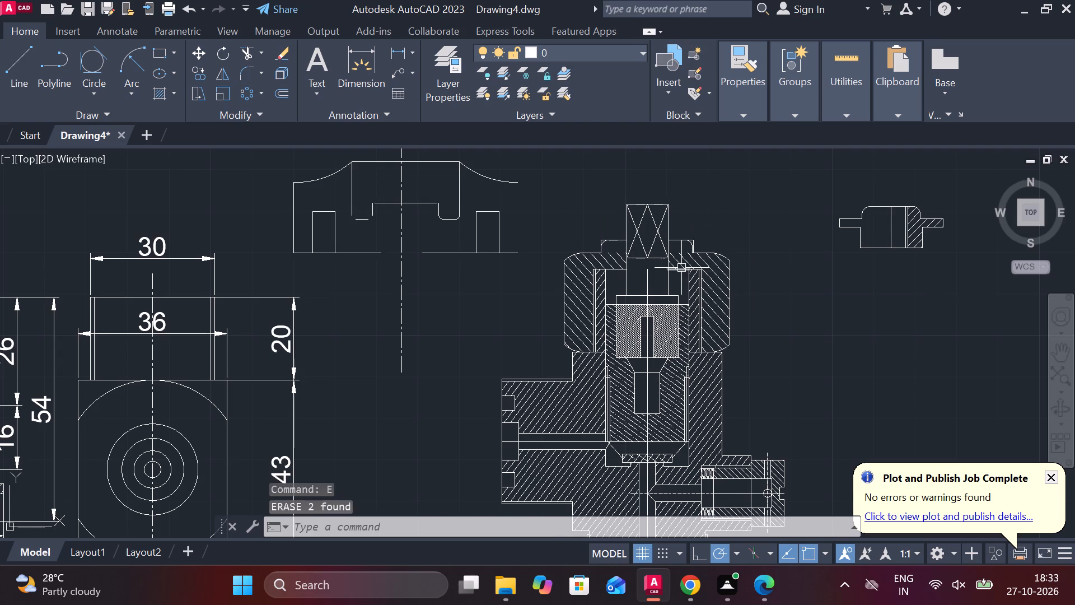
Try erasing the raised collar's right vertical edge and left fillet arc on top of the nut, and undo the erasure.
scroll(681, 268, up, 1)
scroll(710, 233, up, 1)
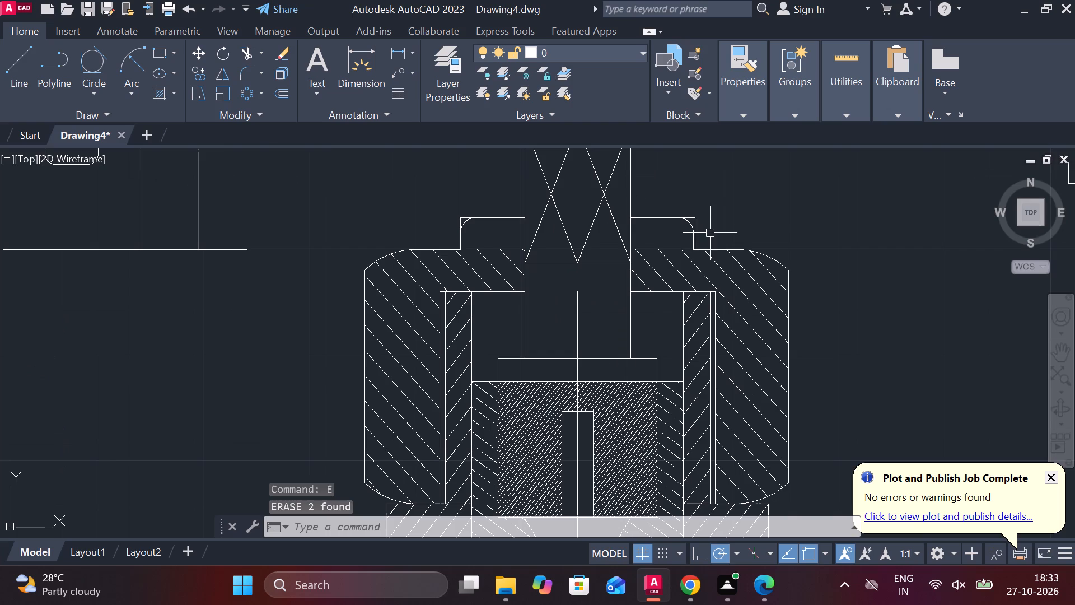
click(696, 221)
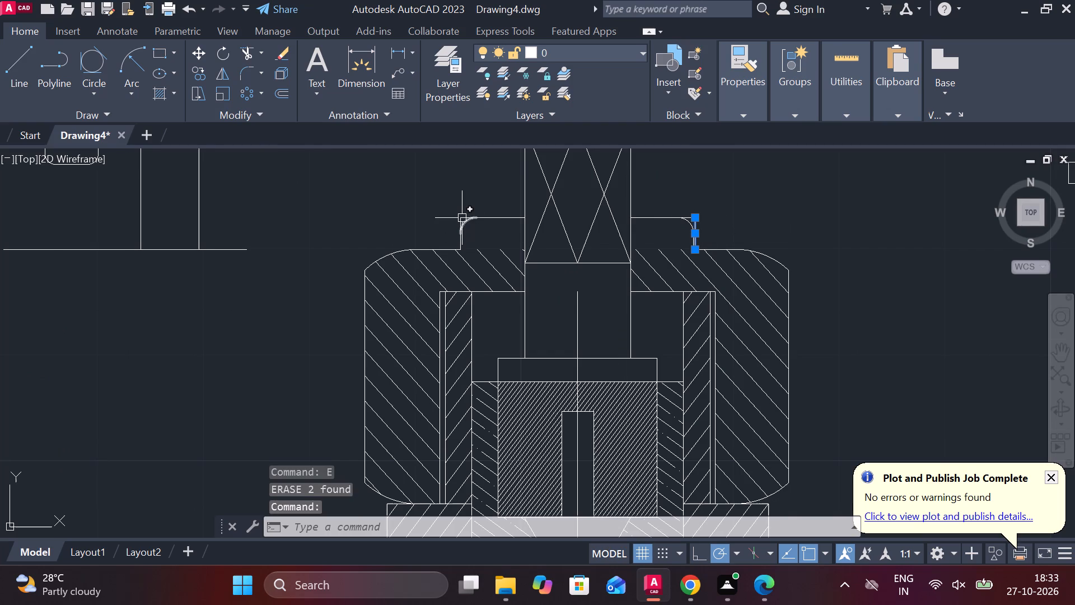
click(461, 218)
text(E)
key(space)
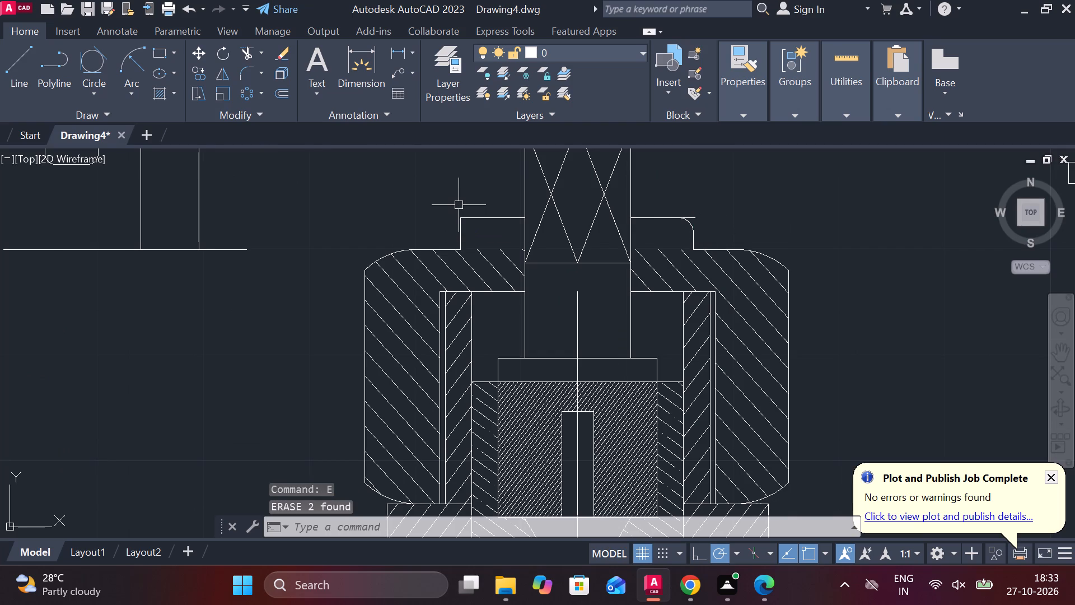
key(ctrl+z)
Erase the overlapping top line that overshoots the fillet on the left side of the nut's raised collar.
scroll(467, 217, up, 3)
click(456, 215)
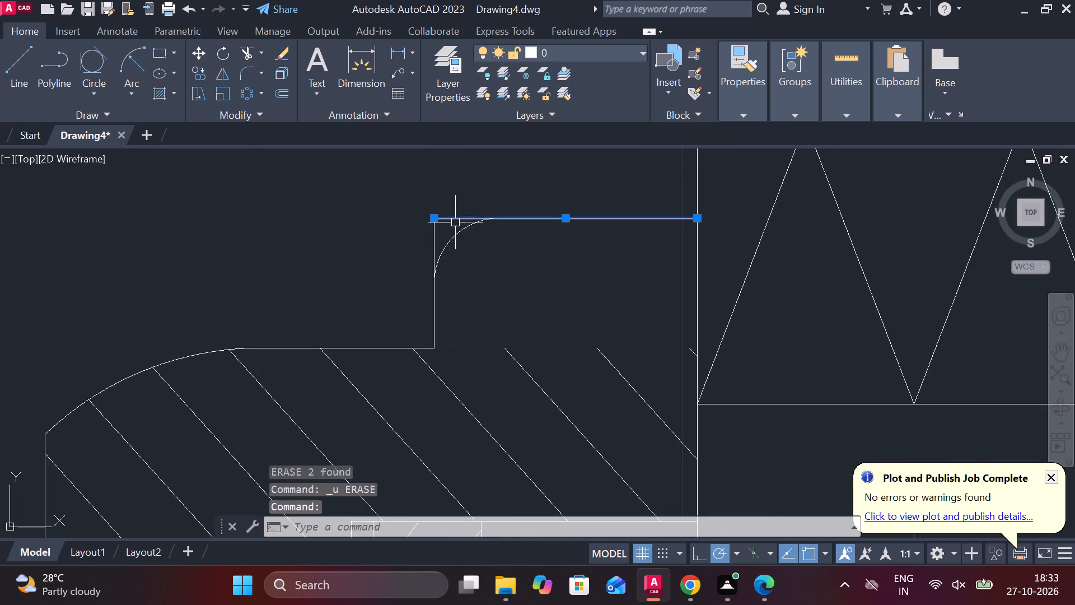
scroll(446, 234, down, 3)
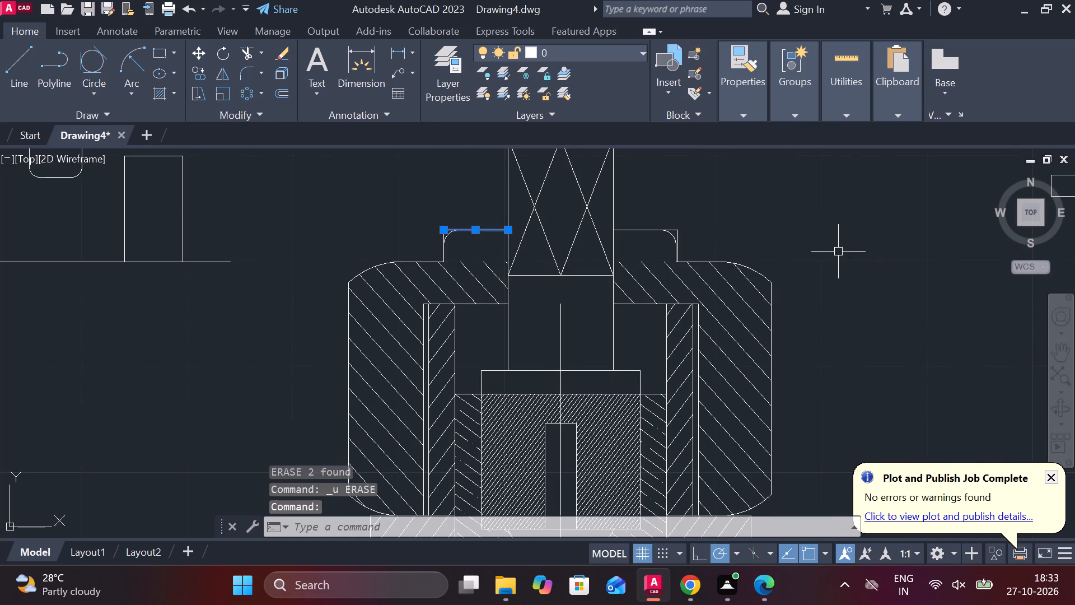
text(E)
key(space)
Trim the line ends projecting beyond the fillets at the left and right corners of the nut's raised collar.
scroll(447, 237, up, 2)
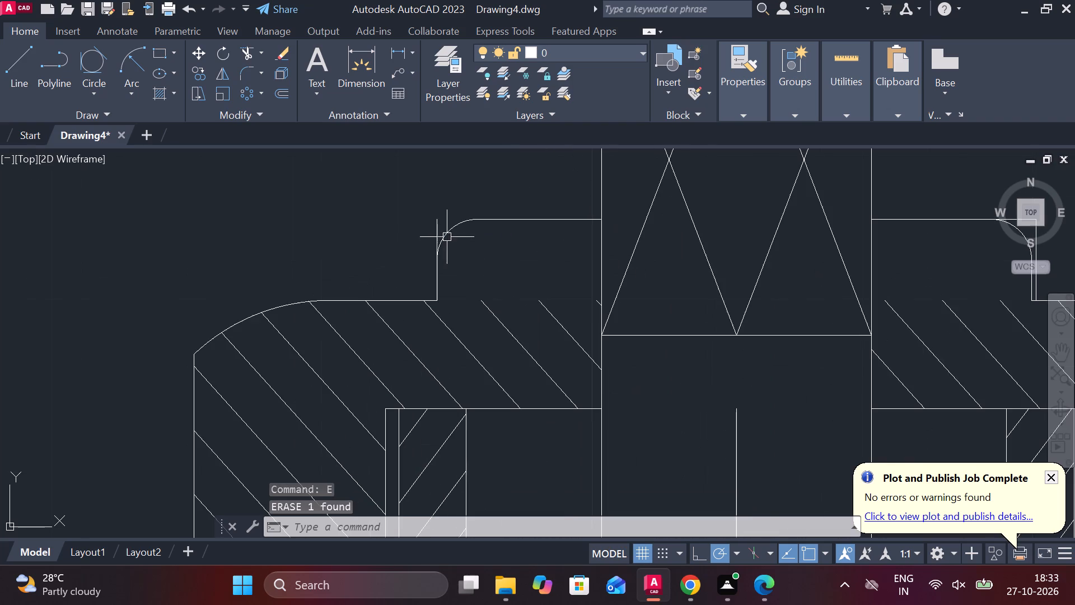
click(433, 222)
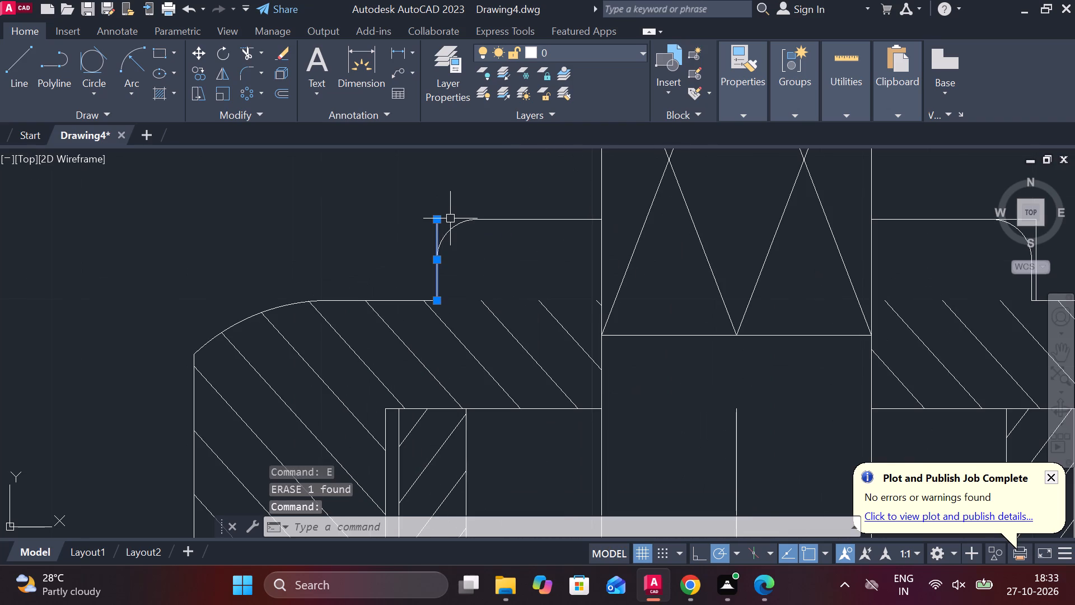
key(Escape)
text(TR)
key(space)
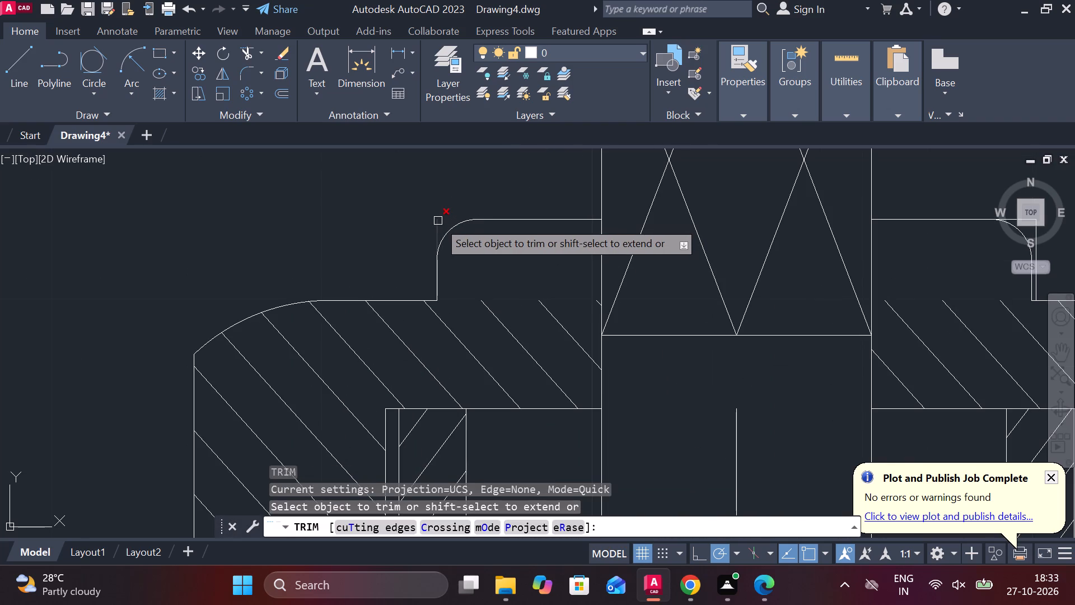
click(438, 221)
scroll(438, 221, down, 2)
scroll(712, 214, up, 2)
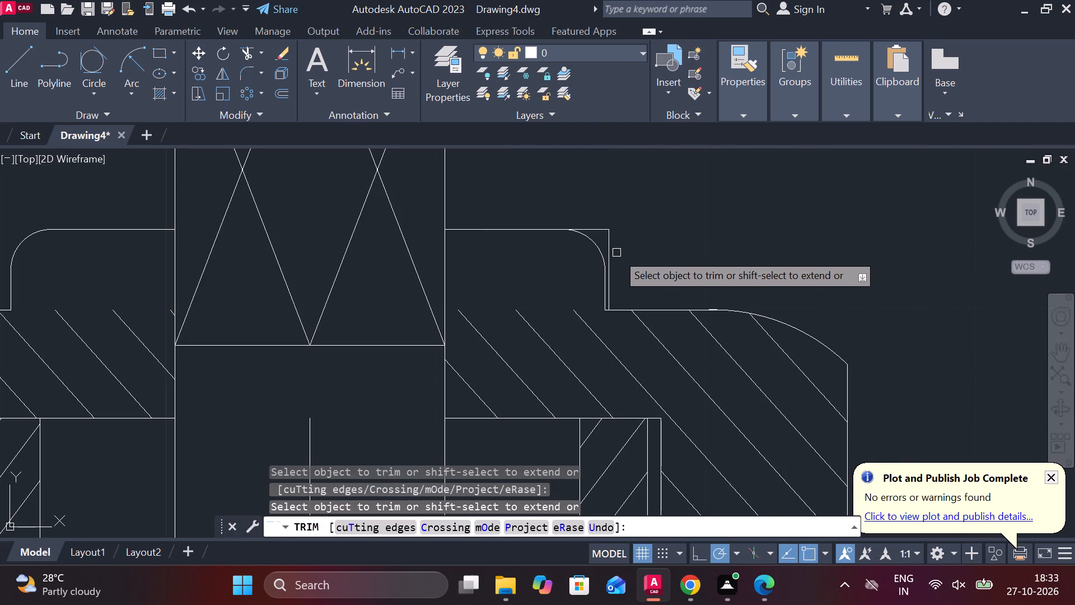
click(607, 245)
click(605, 227)
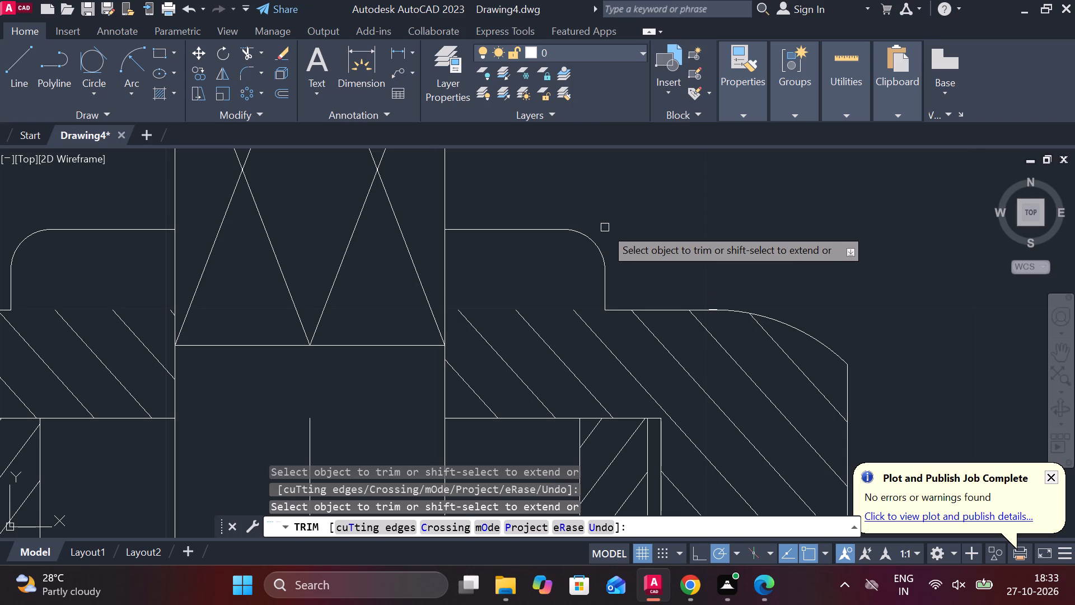
scroll(607, 227, down, 2)
scroll(752, 246, down, 2)
scroll(749, 280, up, 2)
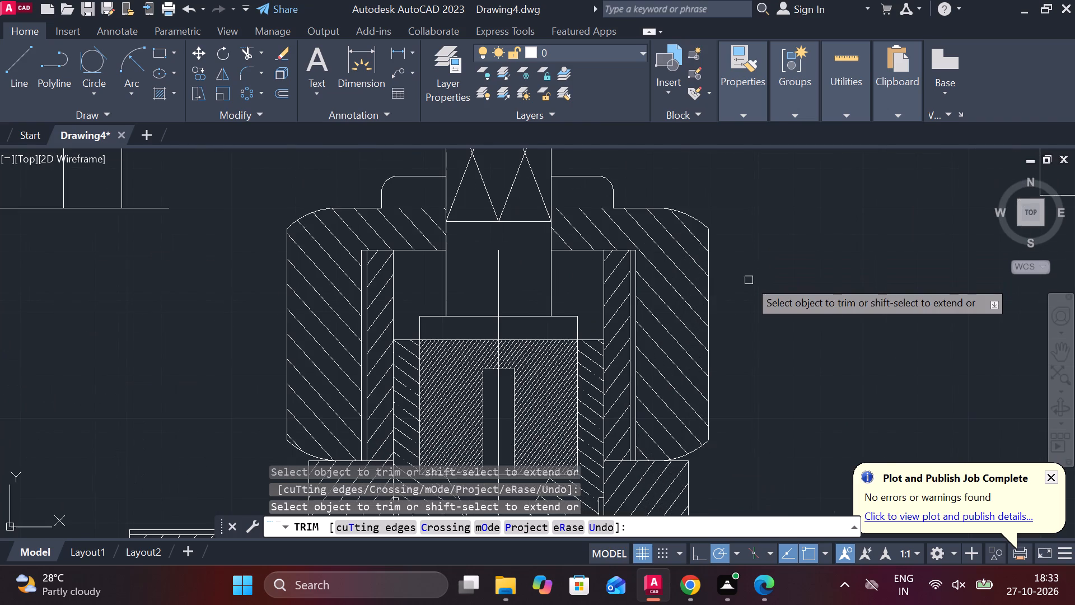
key(Escape)
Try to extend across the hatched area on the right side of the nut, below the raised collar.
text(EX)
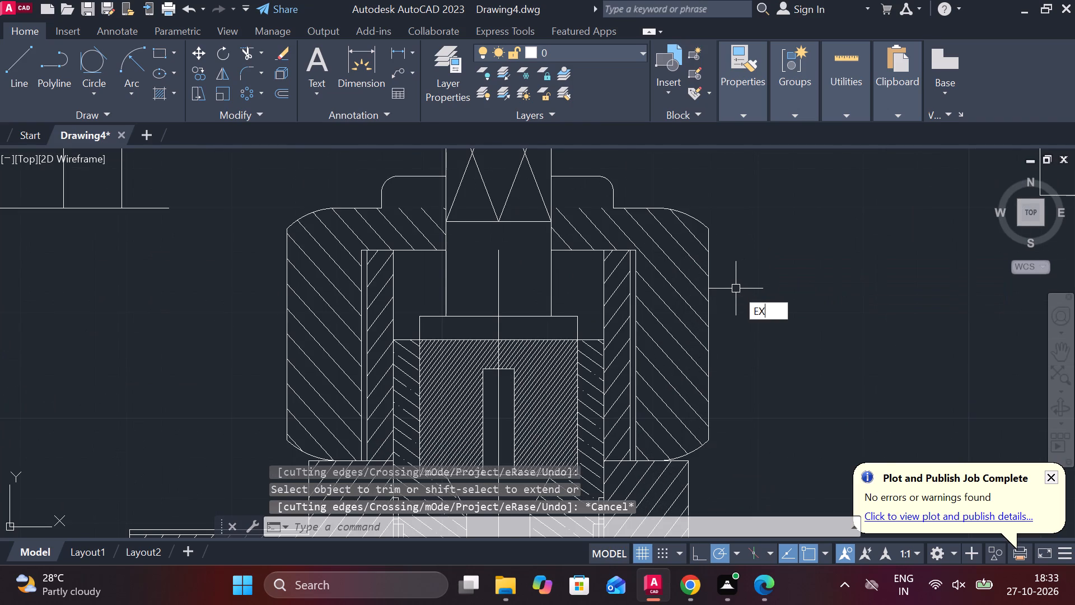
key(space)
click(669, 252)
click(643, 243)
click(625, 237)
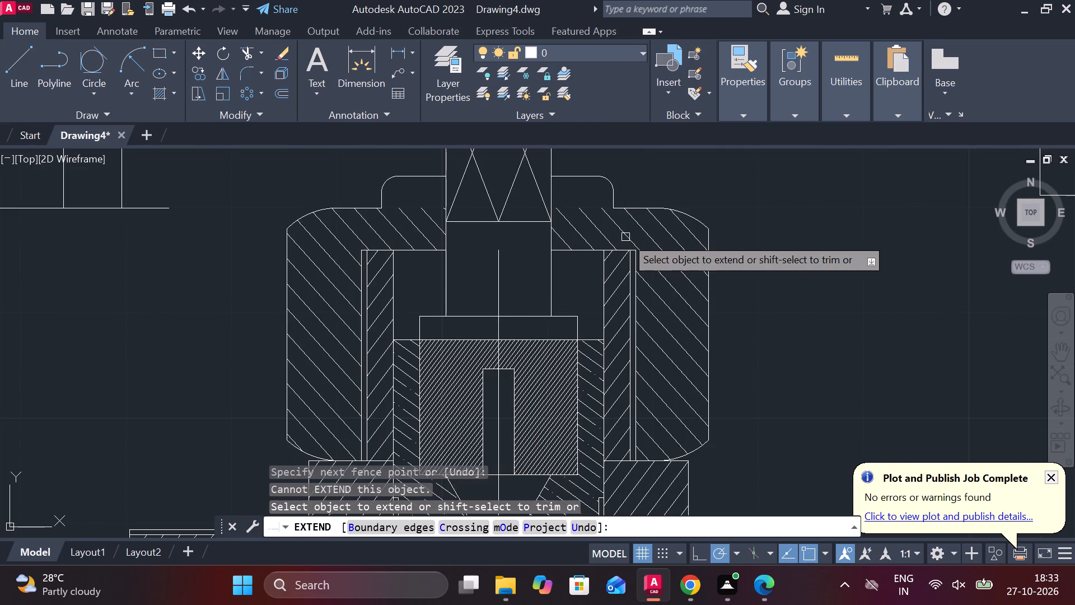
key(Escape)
Erase the diagonal hatch filling both halves of the nut around the spindle.
click(688, 280)
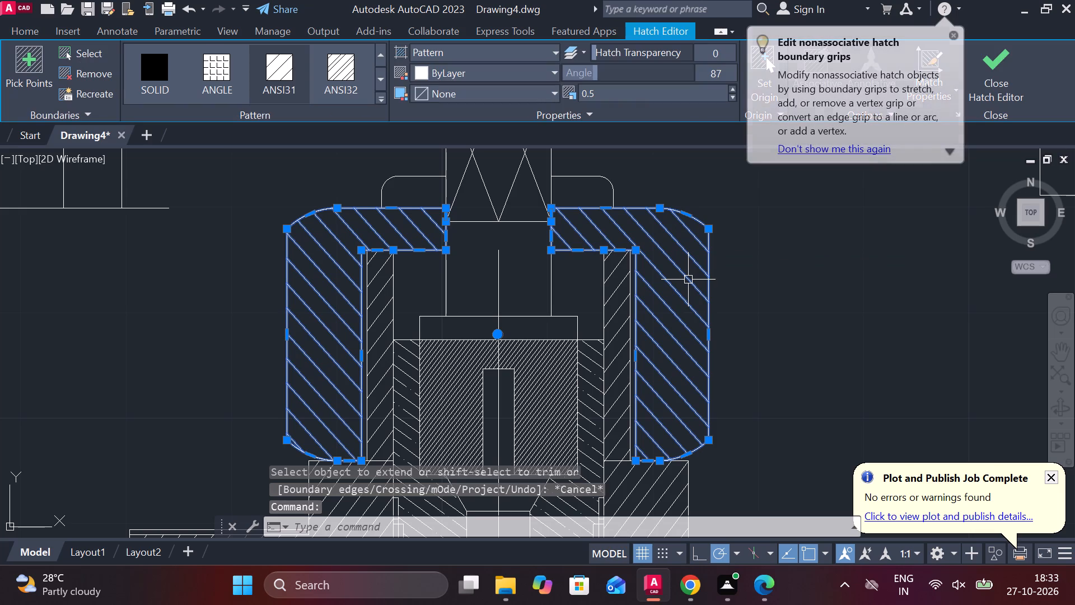
text(E)
key(space)
Draw a short vertical line upward from the midpoint of the spindle's square top edge.
scroll(688, 280, down, 1)
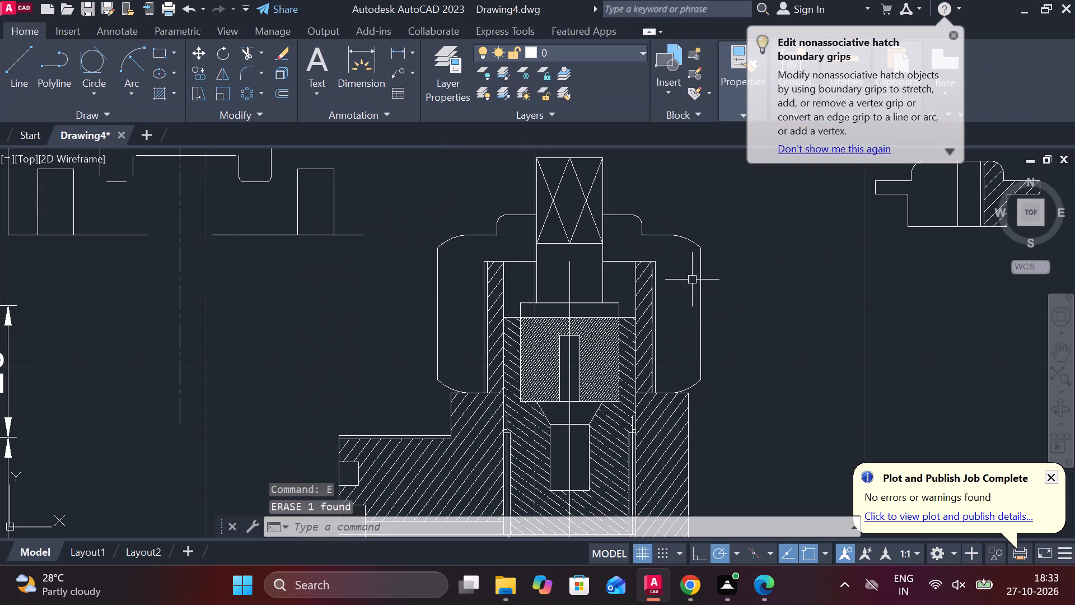
scroll(700, 282, down, 1)
middle_drag(727, 288, 728, 298)
middle_drag(719, 297, 707, 297)
middle_drag(712, 294, 677, 304)
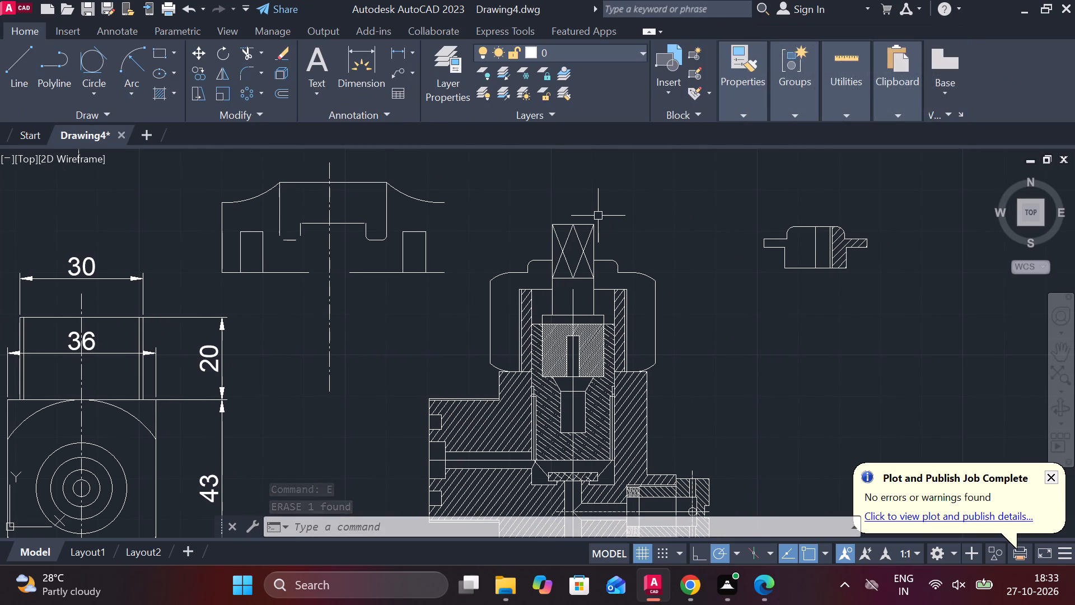
key(l)
key(Return)
scroll(595, 207, up, 2)
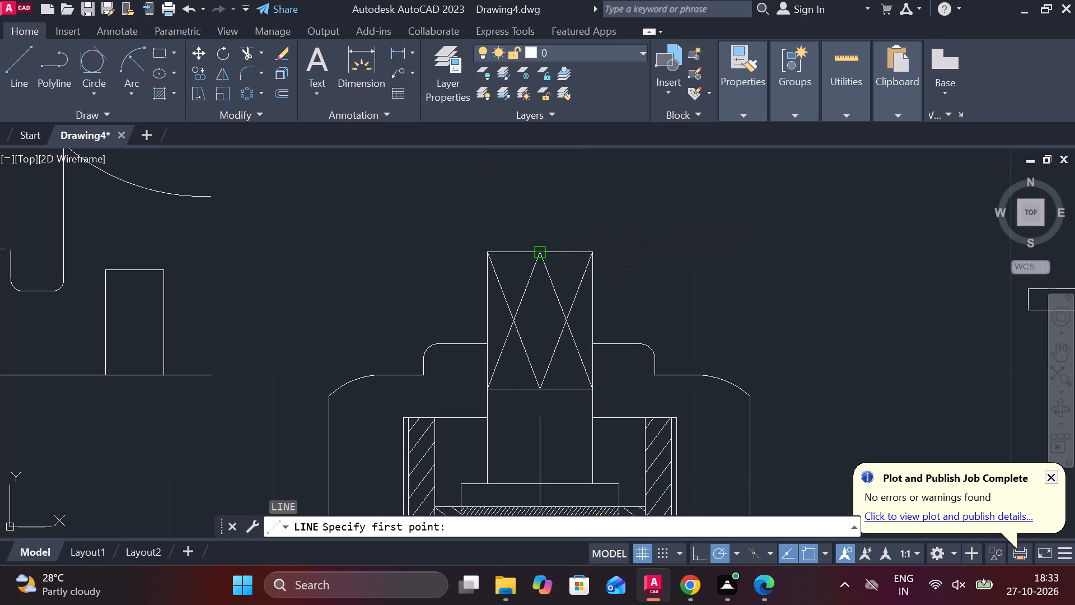
click(544, 252)
click(542, 215)
key(Escape)
Move the whole part 6 half-section by its bottom centre point onto the midpoint of the spindle's top edge.
scroll(689, 236, down, 1)
middle_drag(708, 245, 403, 229)
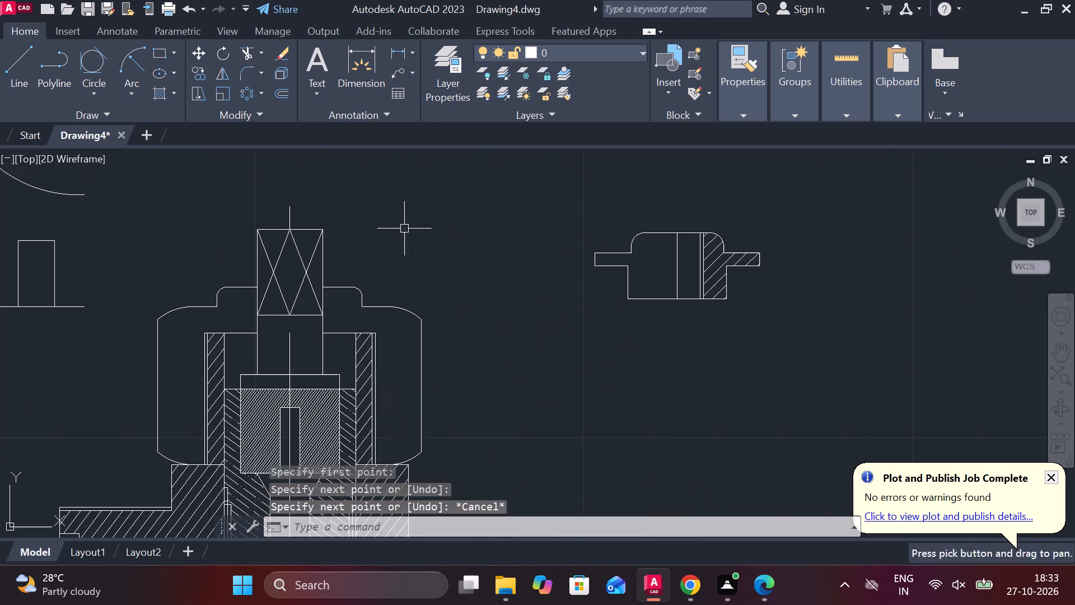
drag(534, 192, 541, 194)
click(808, 350)
key(m)
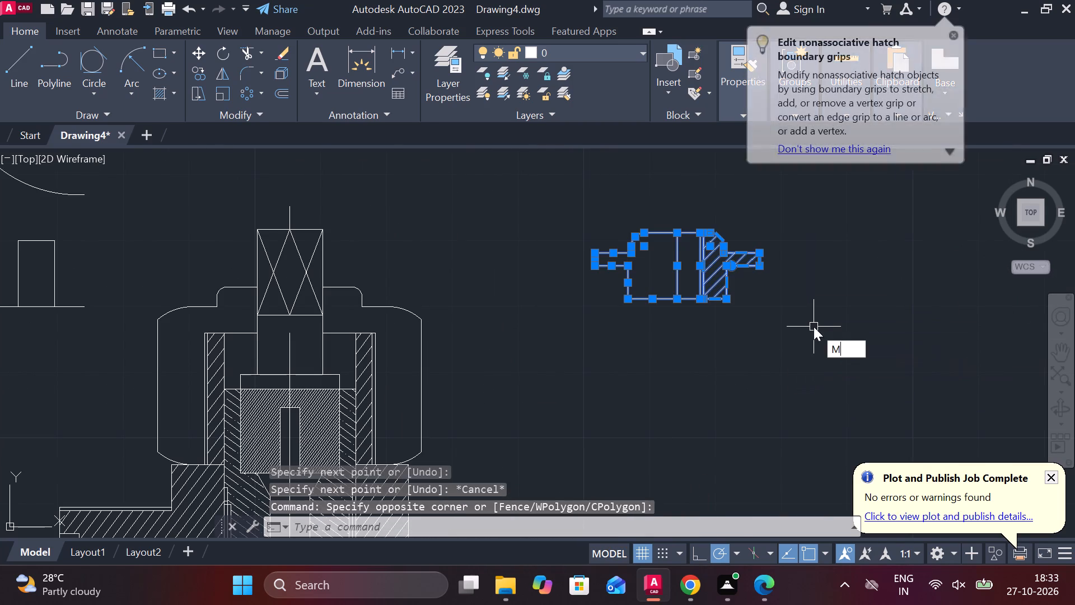
key(Return)
click(677, 299)
middle_drag(468, 276, 602, 301)
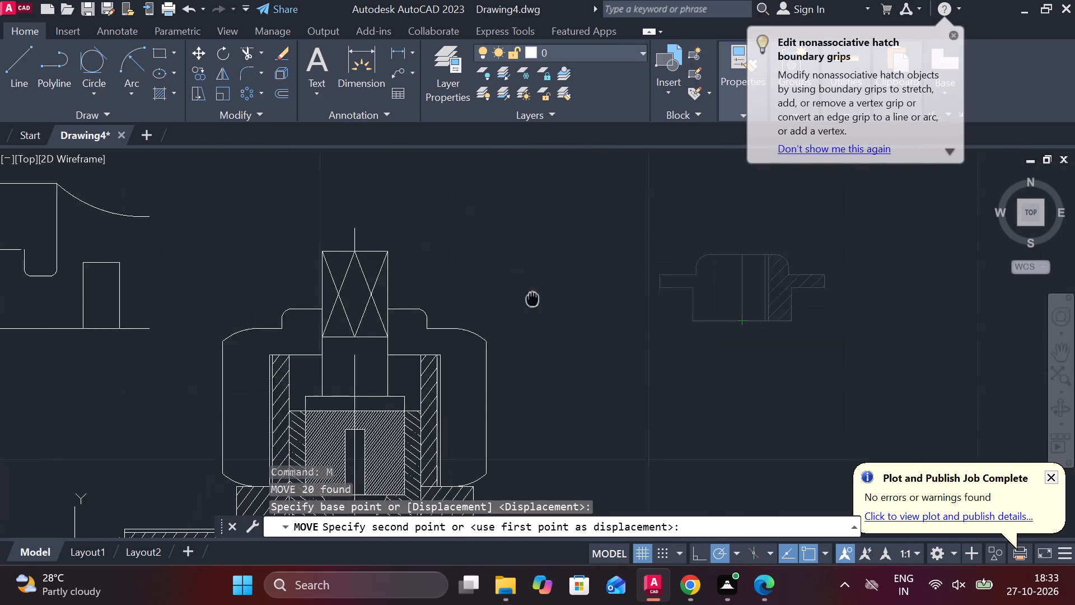
middle_drag(602, 301, 609, 300)
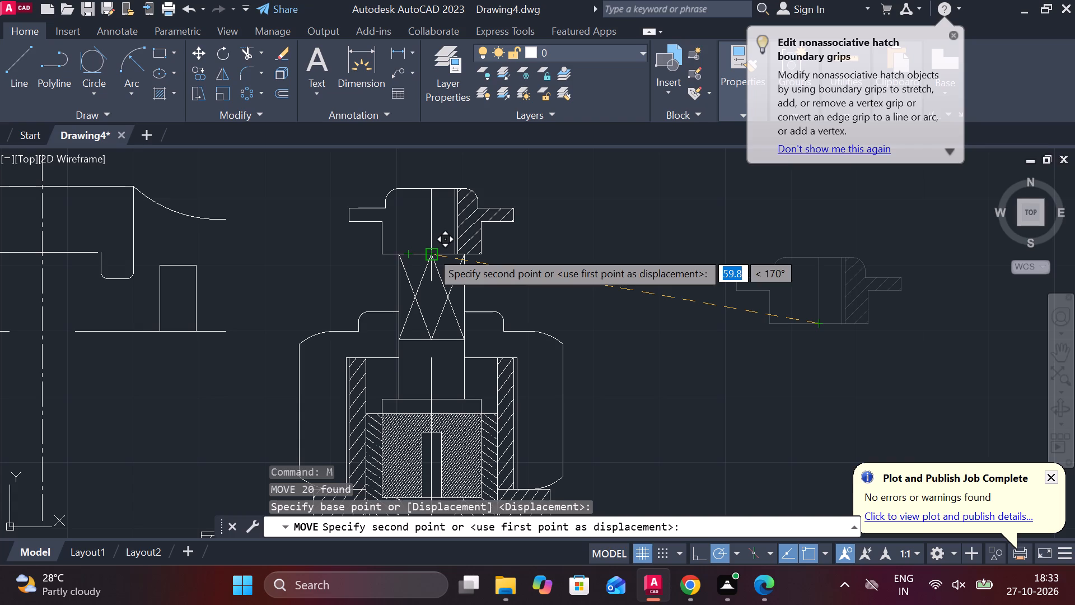
click(431, 251)
scroll(493, 250, down, 2)
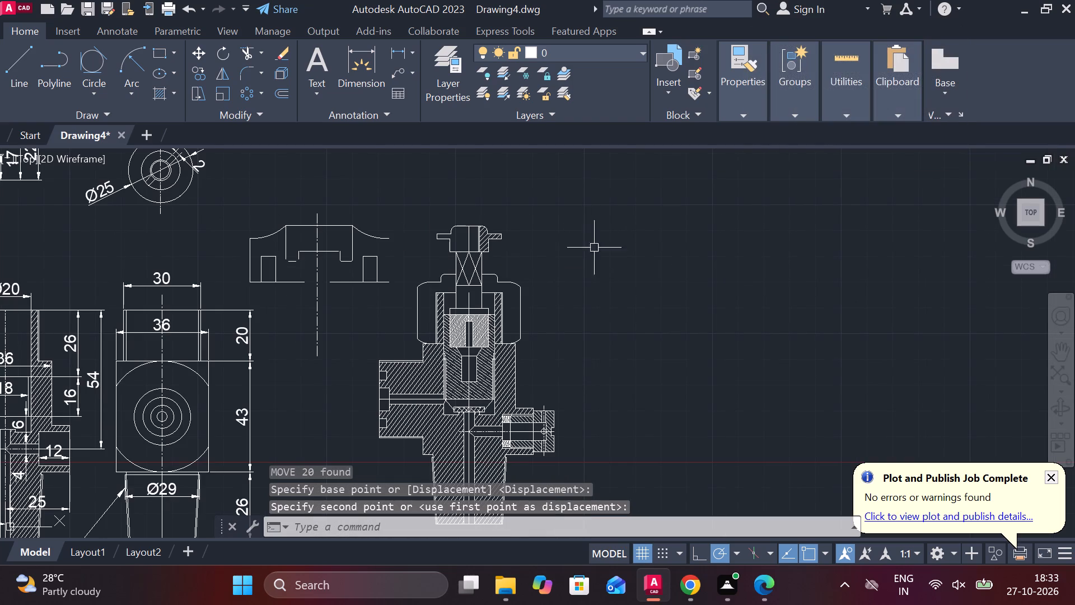
Stretch the upper end of the assembly's vertical centreline up past the top of the fitted part 6.
click(470, 299)
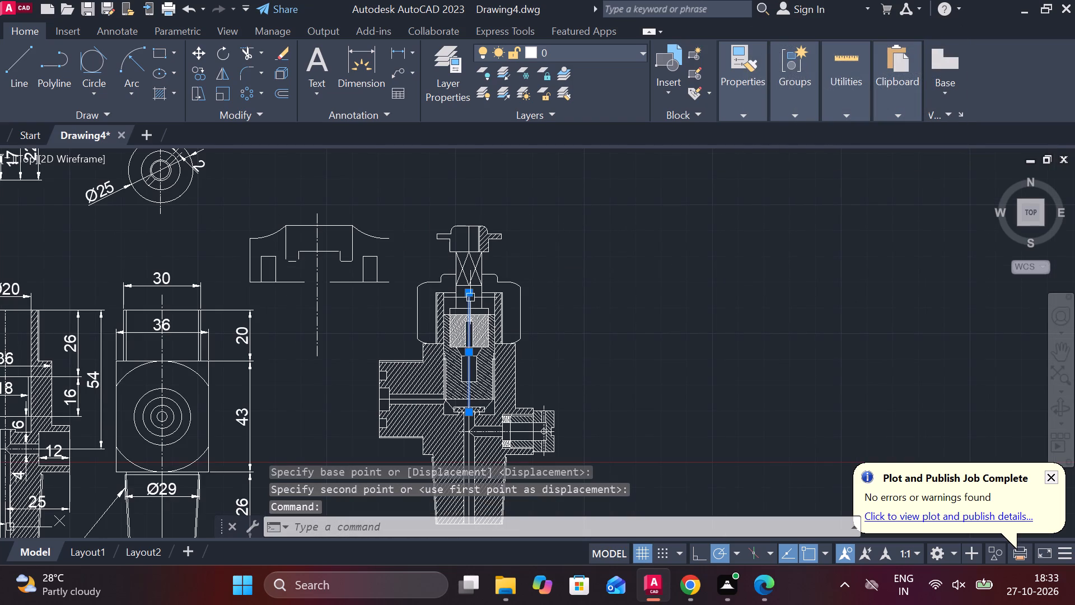
click(470, 292)
click(481, 186)
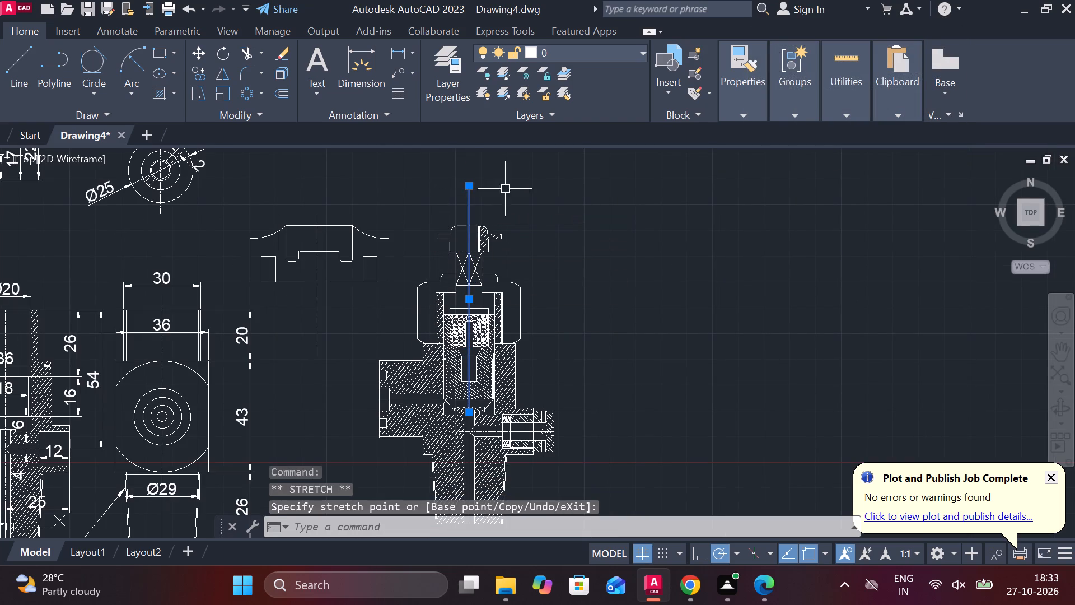
key(Escape)
Erase the separated handwheel outline with its recess and pockets, and its vertical centreline, beside the valve assembly.
middle_drag(539, 251, 685, 252)
scroll(468, 289, up, 1)
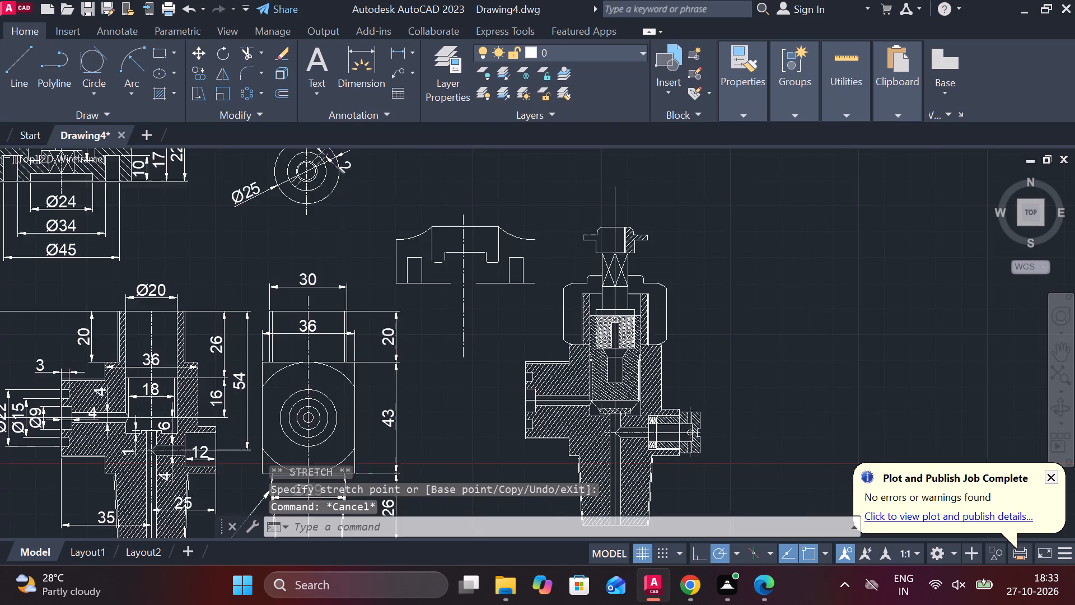
scroll(468, 289, up, 1)
scroll(487, 296, down, 3)
middle_drag(359, 281, 620, 296)
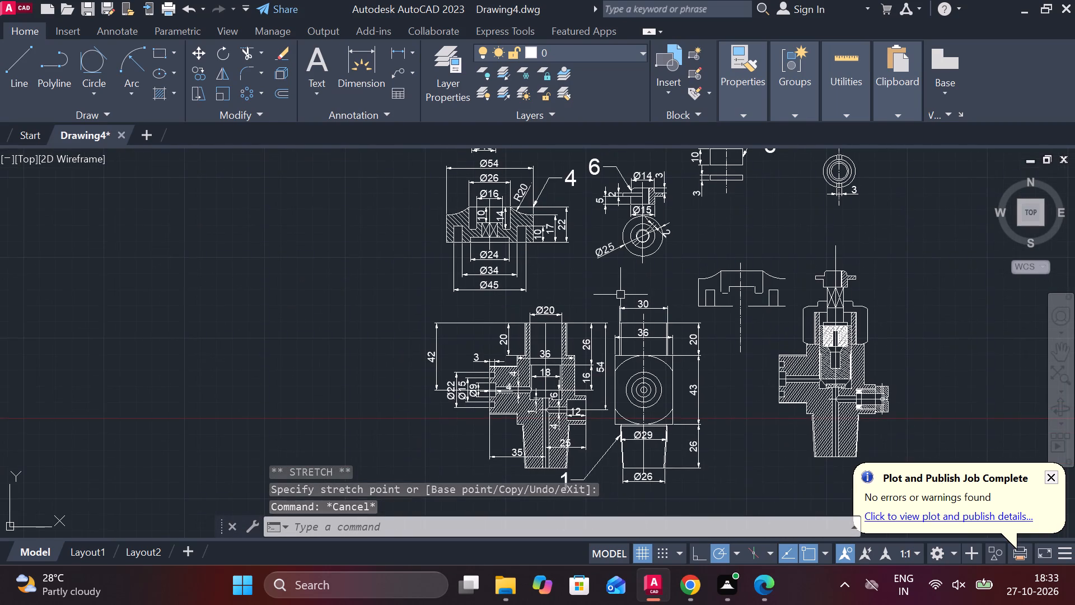
scroll(783, 313, up, 2)
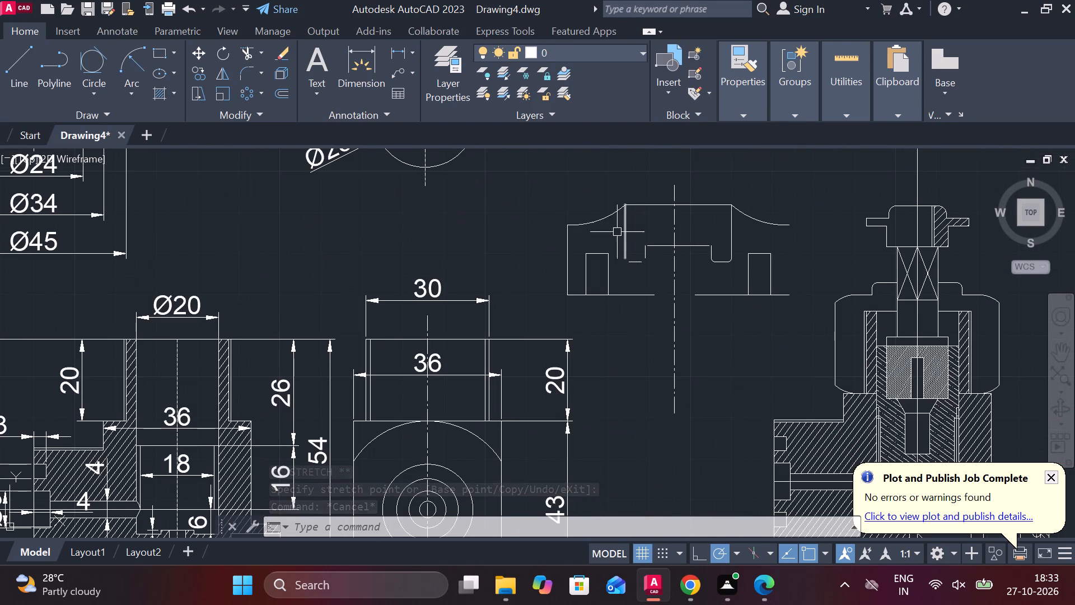
click(561, 188)
click(801, 307)
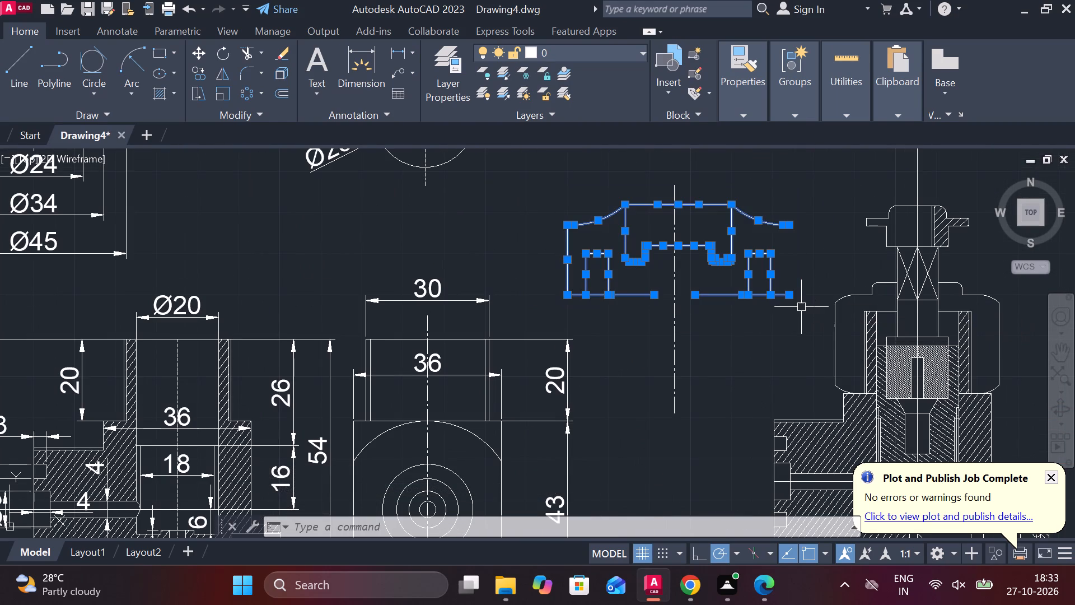
text(E)
key(space)
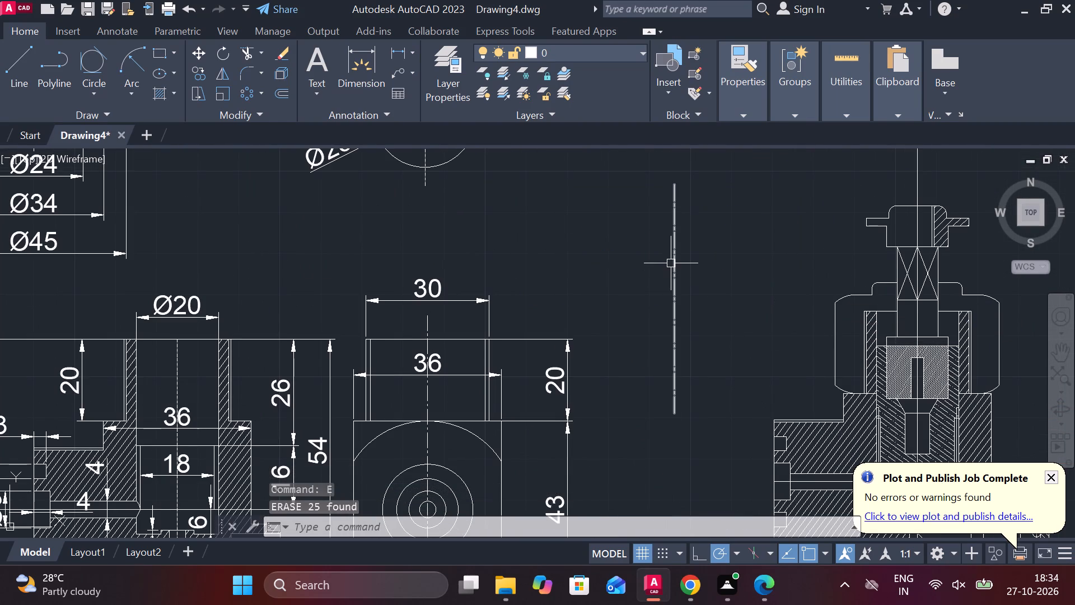
click(671, 261)
text(E)
key(space)
Copy the part 4 handwheel section with its enclosed dimensions to the clear space left of the valve body views.
scroll(671, 261, down, 2)
middle_drag(486, 219, 512, 280)
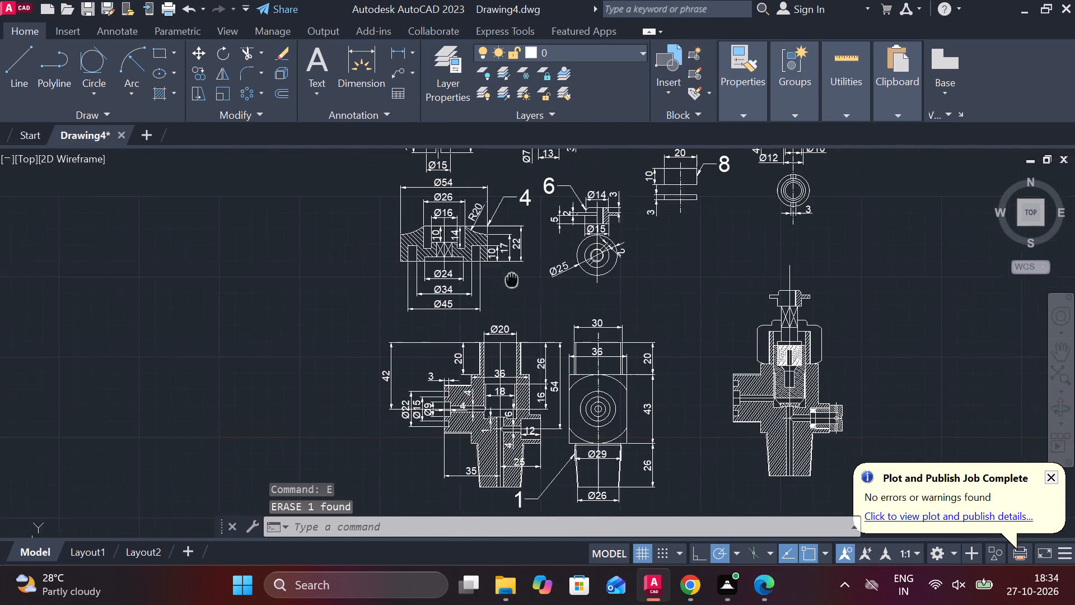
middle_drag(512, 280, 512, 281)
drag(364, 193, 370, 195)
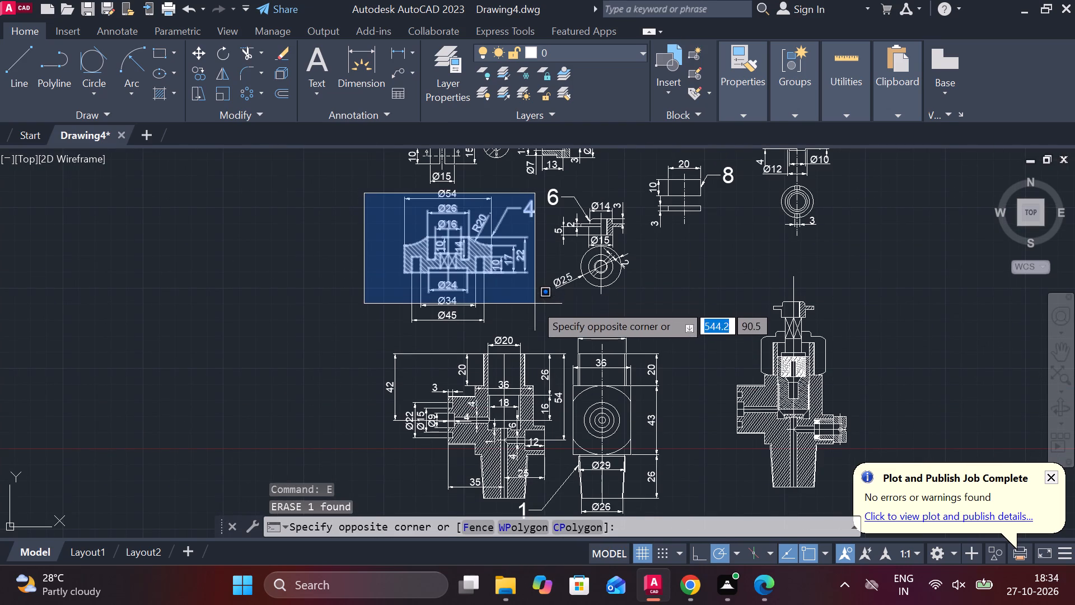
click(531, 303)
text(CO)
key(Return)
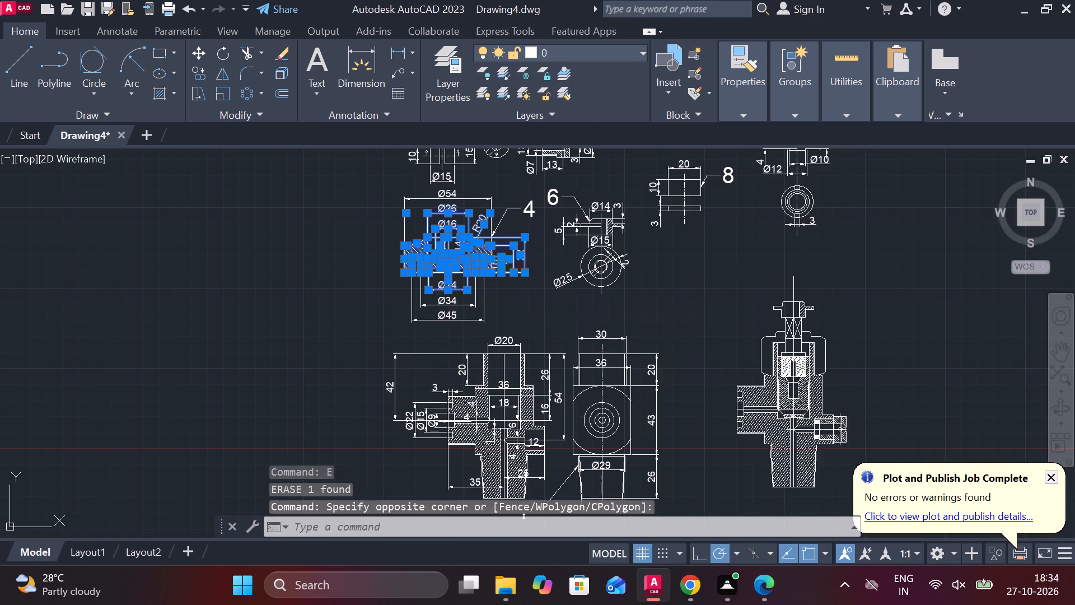
click(531, 303)
scroll(496, 306, down, 1)
scroll(326, 353, up, 2)
middle_drag(383, 348, 395, 352)
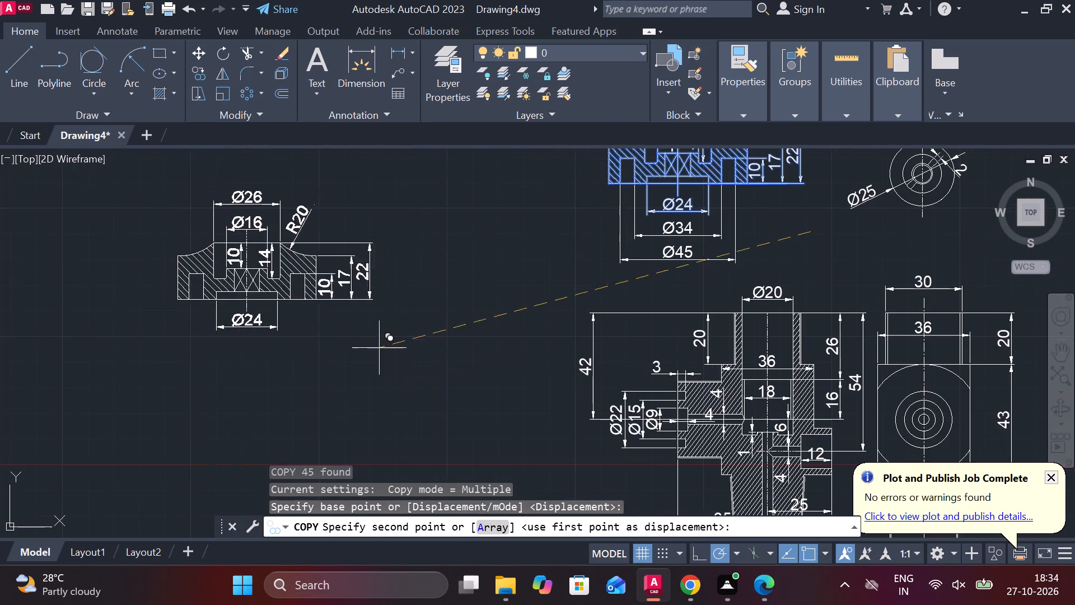
click(501, 358)
key(Escape)
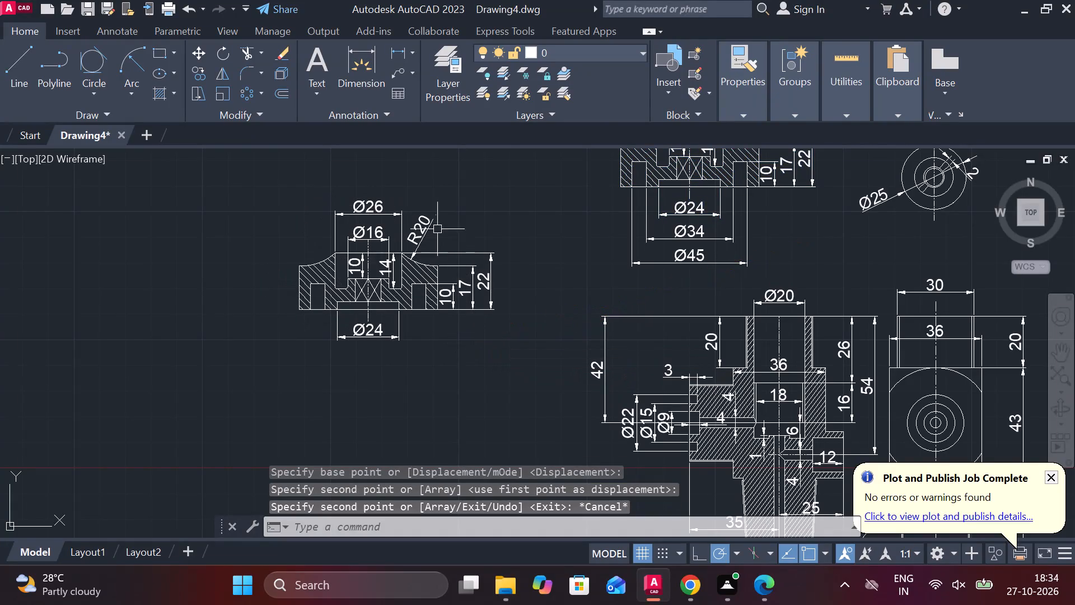
Erase all the dimensions from the handwheel section copy, including the 10 and 14 depth dimensions inside it.
click(376, 206)
click(371, 228)
click(428, 230)
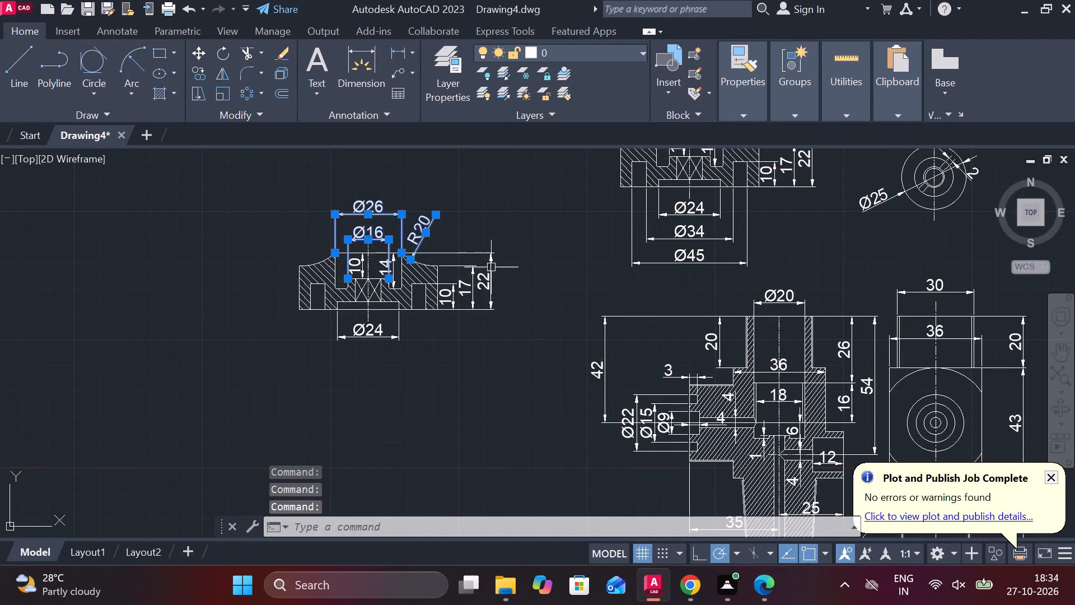
click(524, 283)
click(466, 289)
click(443, 311)
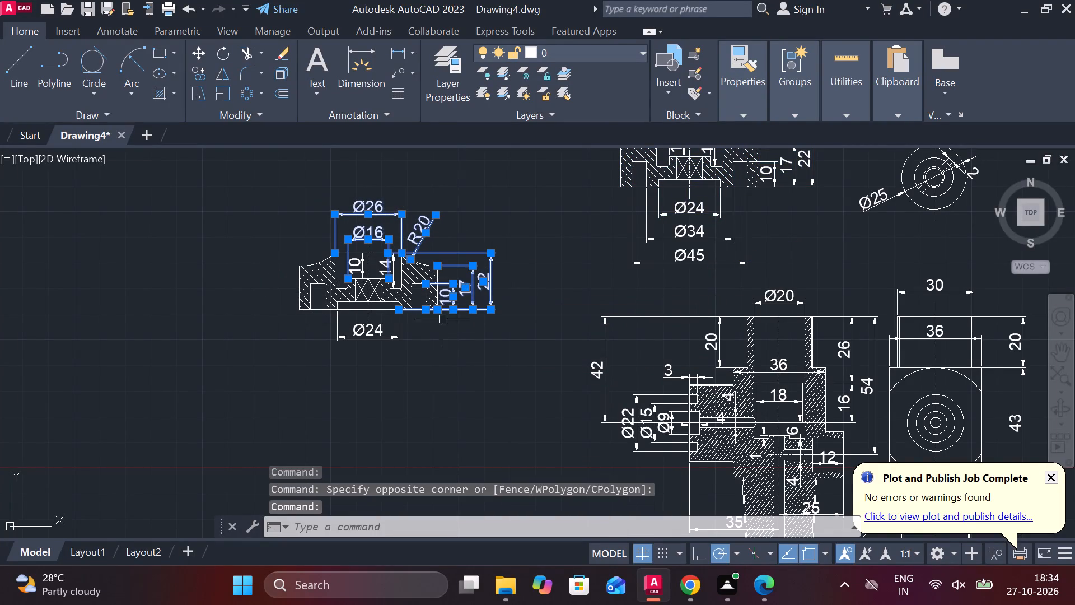
click(386, 332)
text(E)
key(space)
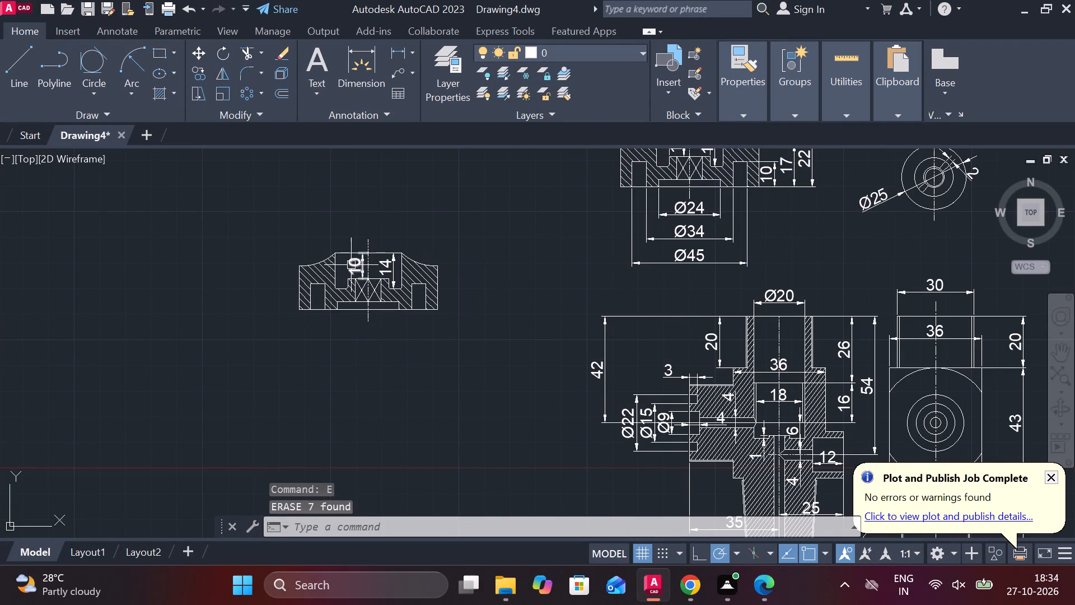
click(351, 265)
scroll(385, 269, up, 2)
click(393, 262)
text(E)
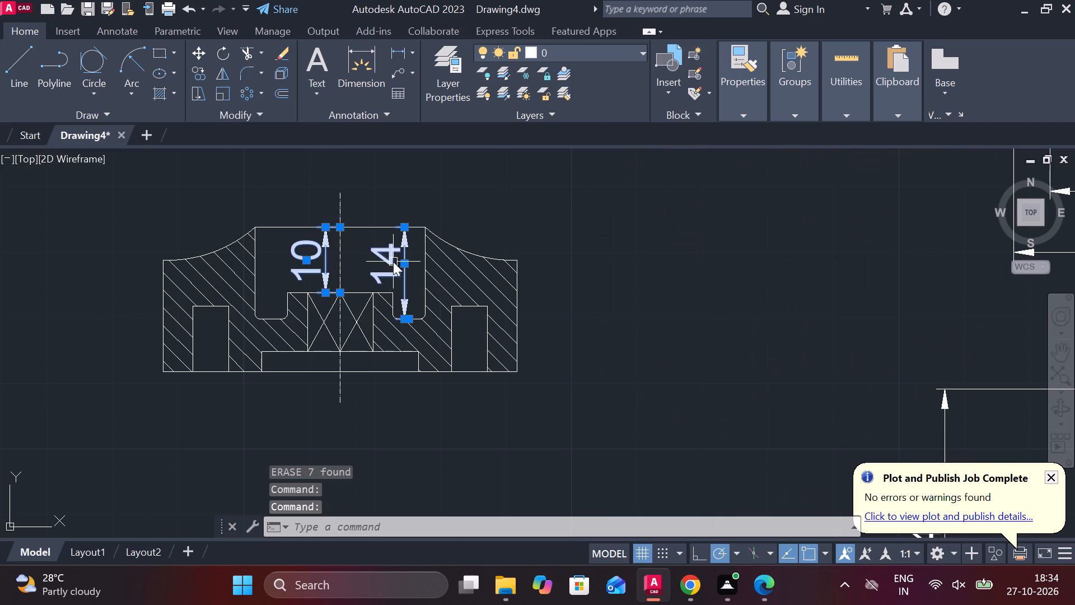
key(space)
Move the whole handwheel section with its centreline, by its bottom centre point, to the clear space just right of the valve assembly's top.
scroll(564, 353, down, 2)
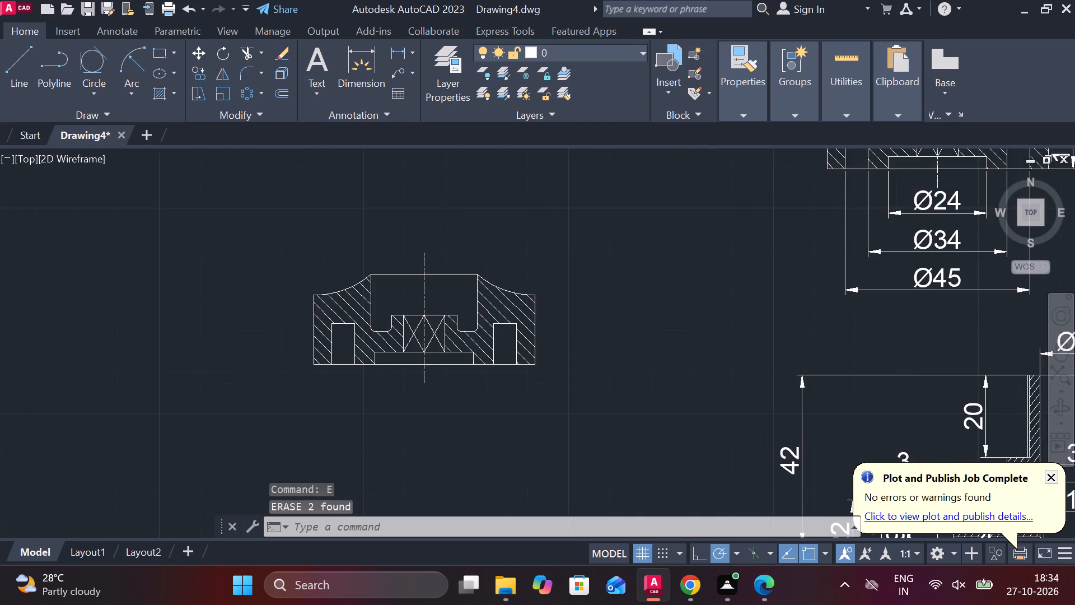
click(370, 282)
click(609, 453)
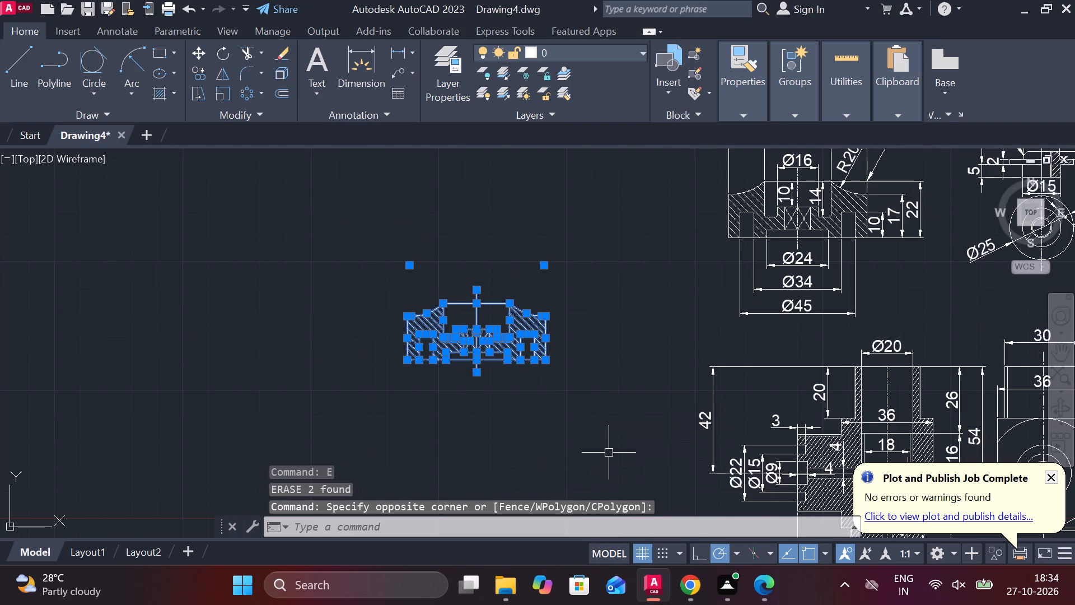
key(m)
key(Return)
scroll(557, 385, up, 3)
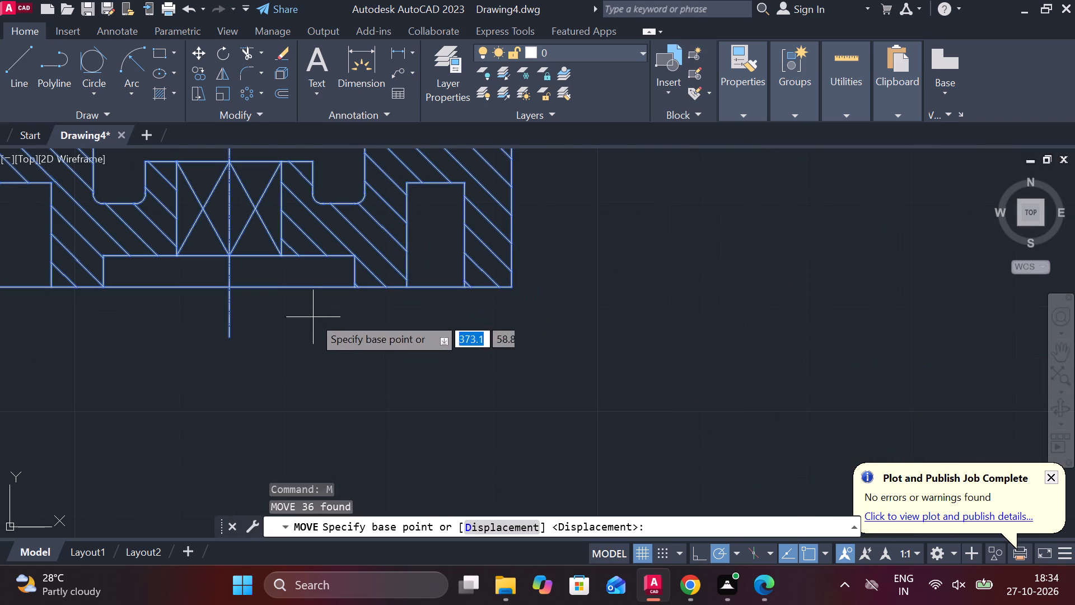
middle_drag(338, 314, 571, 352)
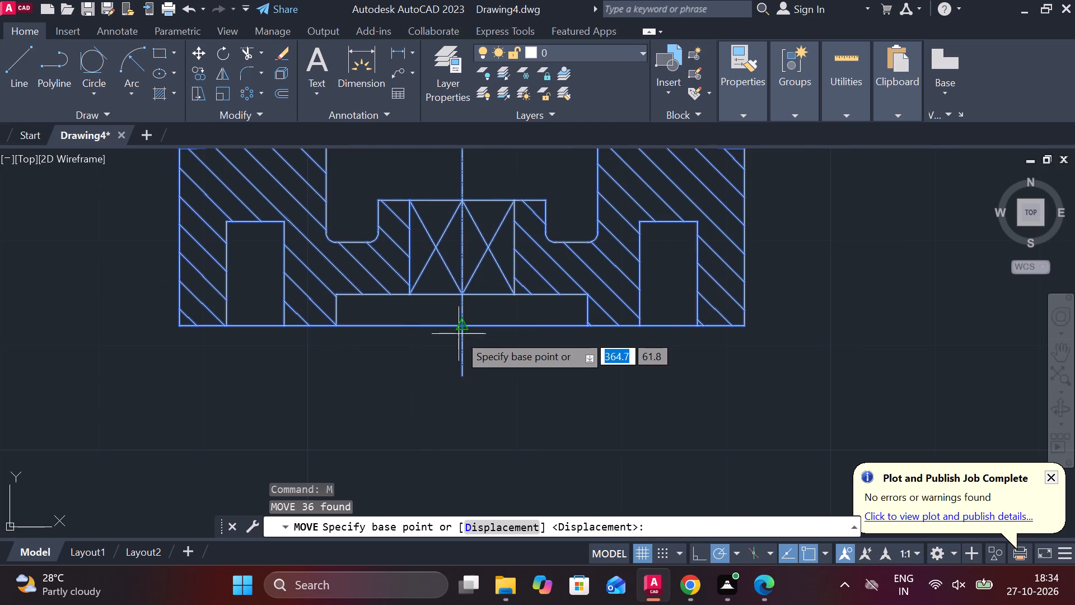
click(462, 330)
scroll(462, 330, down, 2)
middle_drag(471, 352, 25, 323)
scroll(36, 322, down, 2)
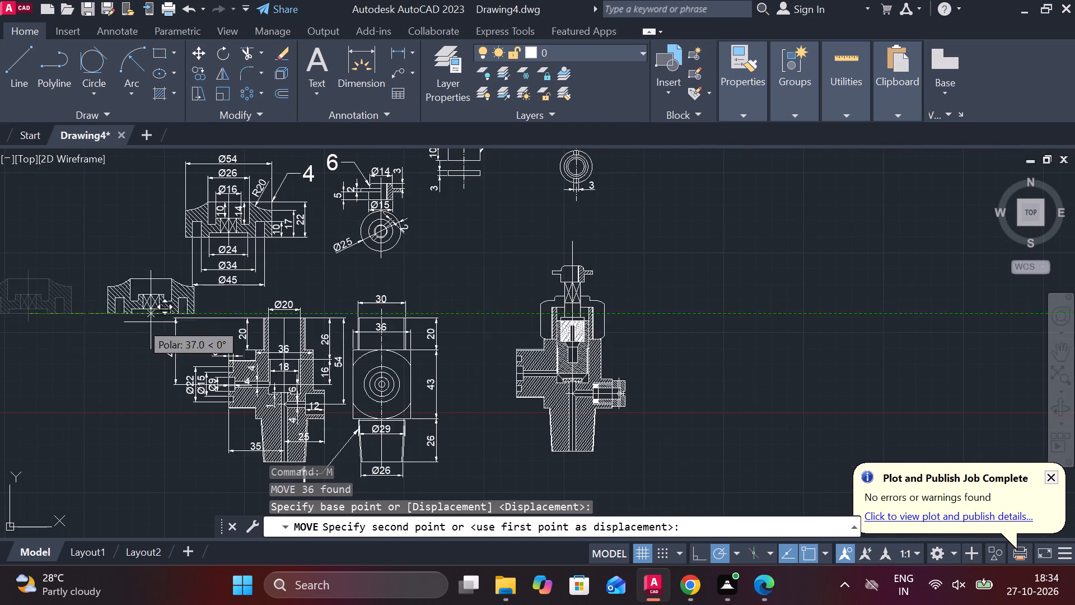
scroll(637, 278, up, 3)
middle_drag(481, 285, 592, 305)
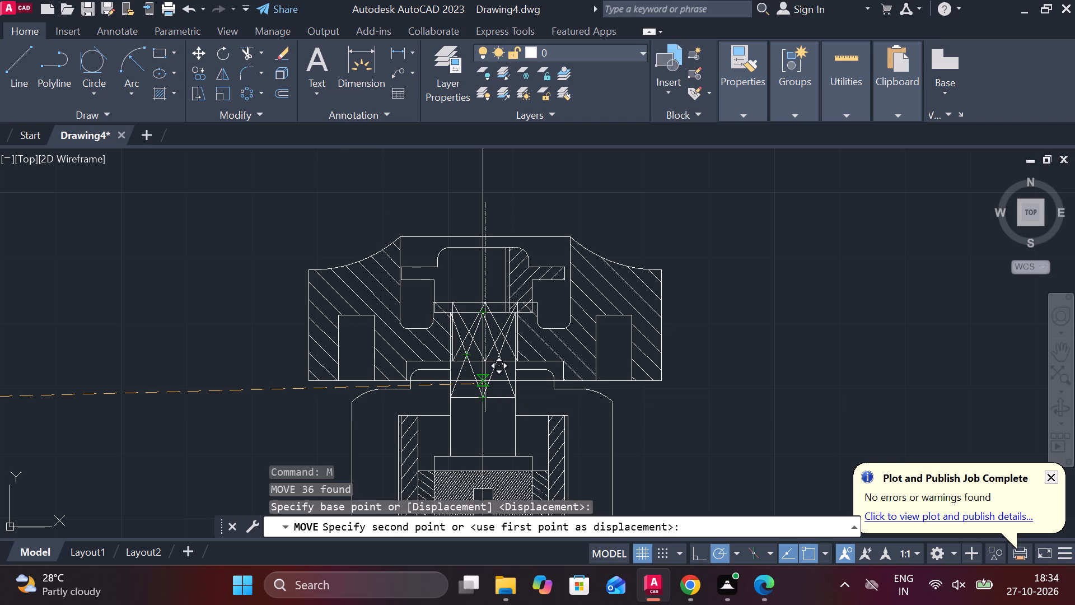
middle_drag(637, 316, 536, 328)
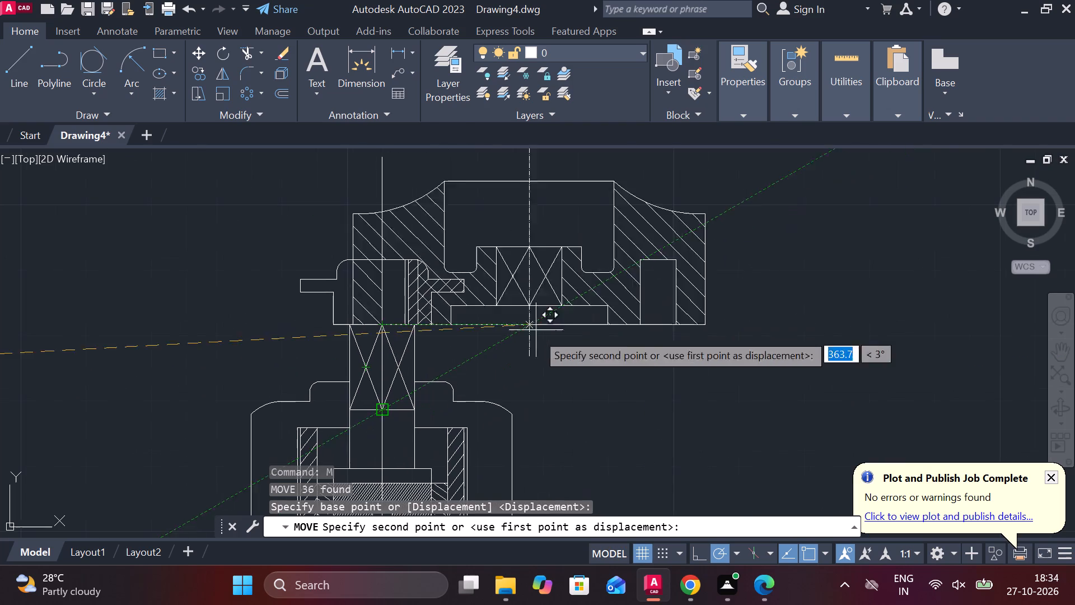
click(686, 344)
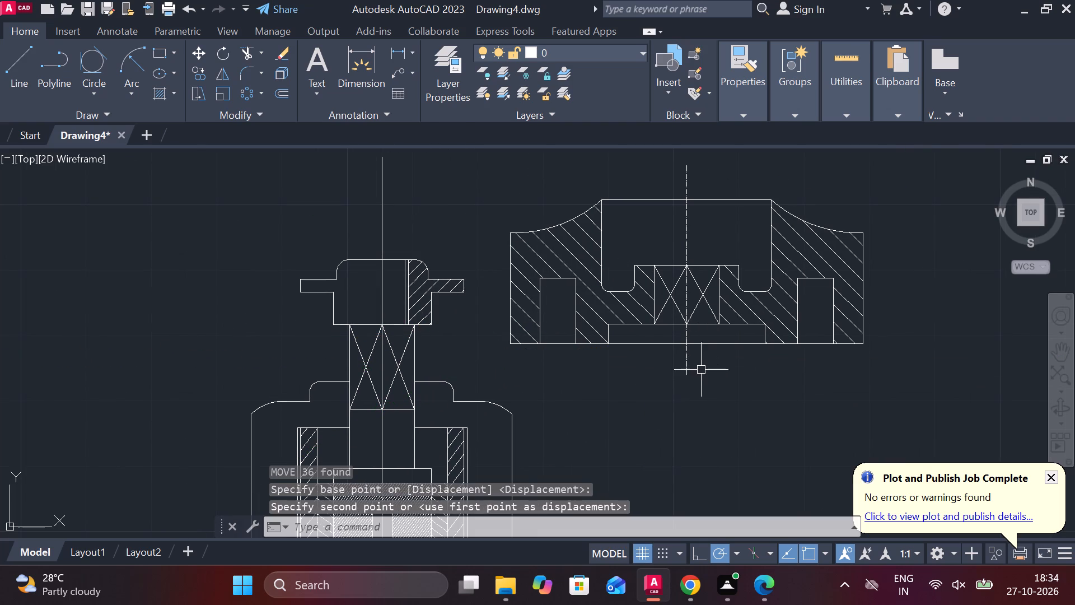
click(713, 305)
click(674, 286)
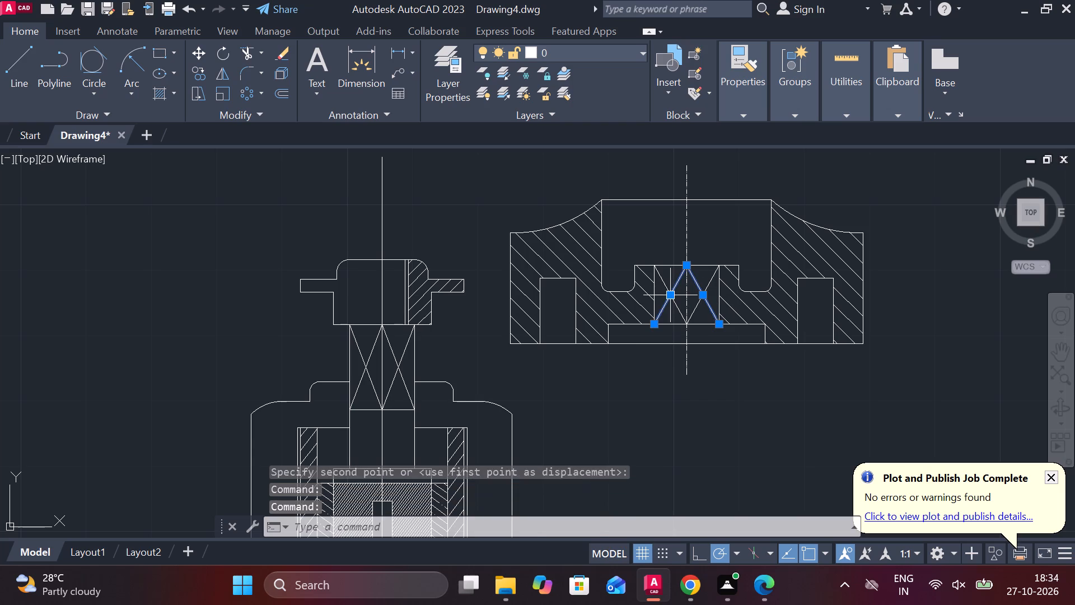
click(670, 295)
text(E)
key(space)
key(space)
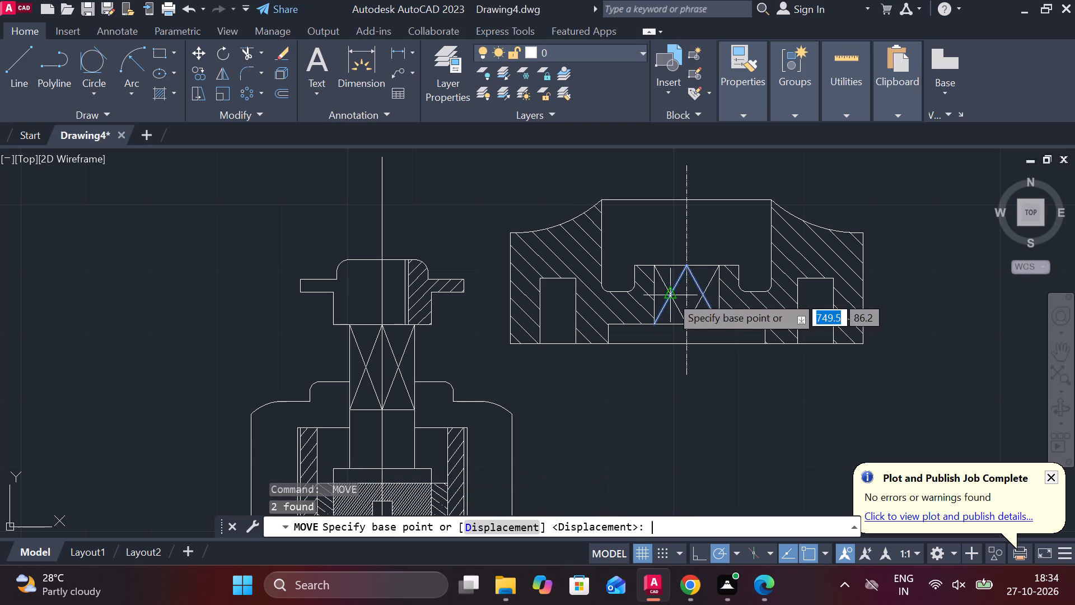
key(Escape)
Erase the four crossing diagonal lines inside the handwheel's central square hole.
click(672, 288)
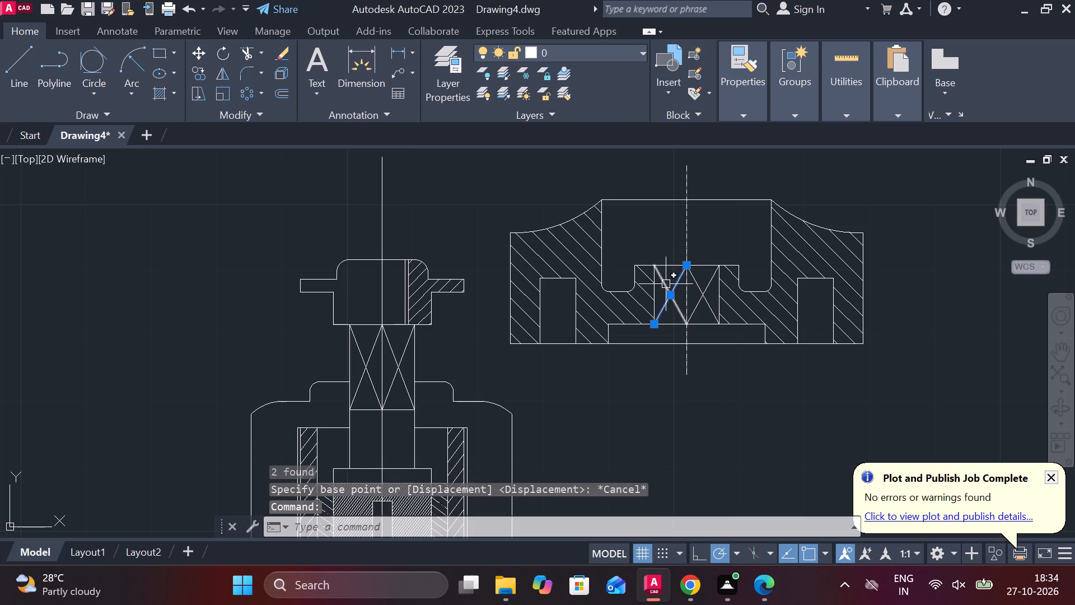
click(666, 284)
click(713, 285)
click(699, 288)
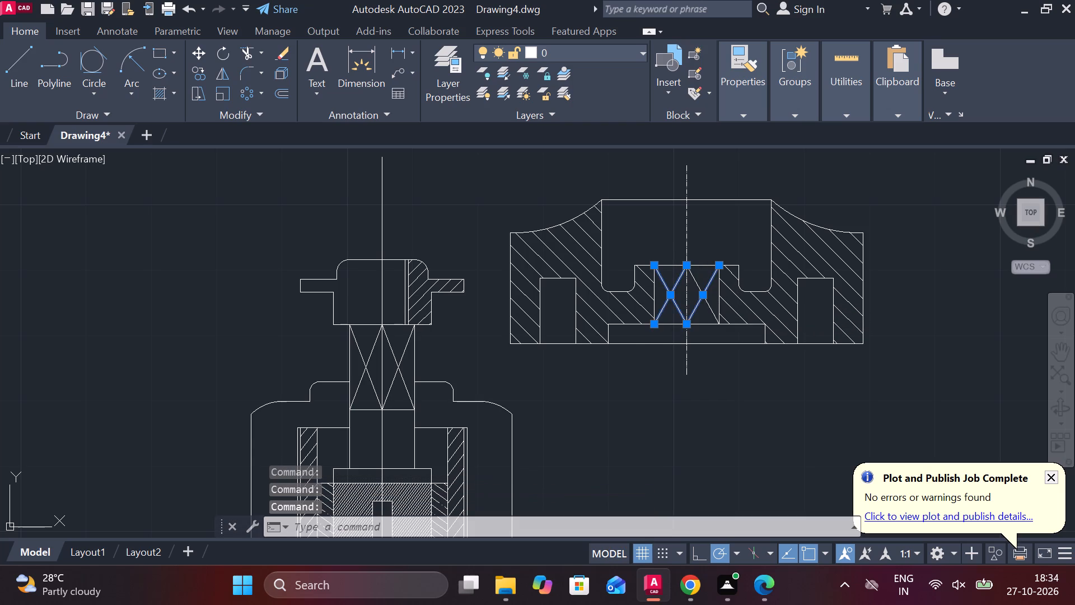
text(E)
key(space)
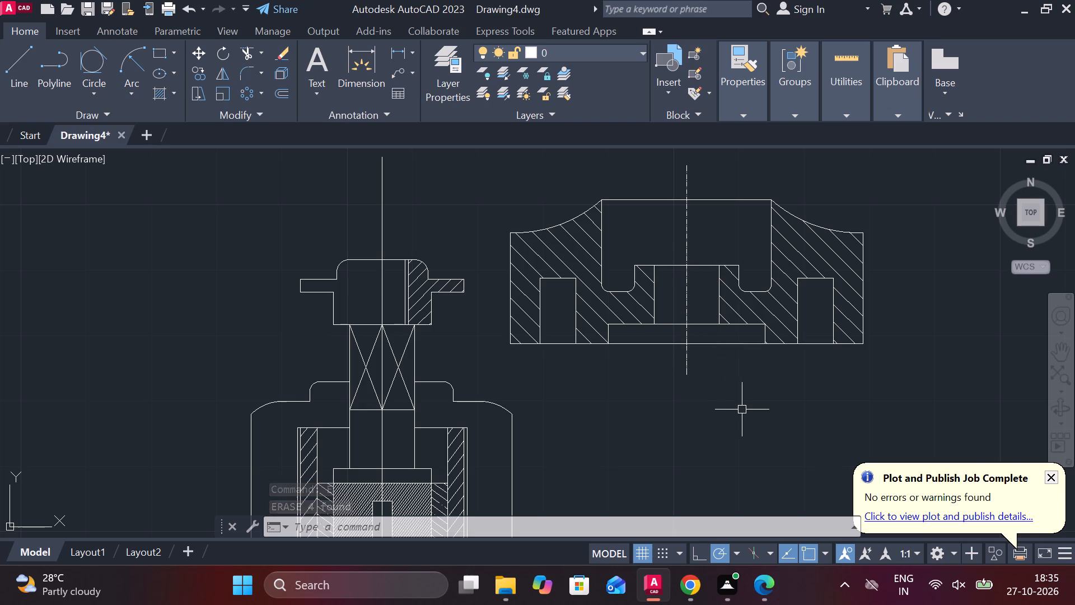
Trim the horizontal lines closing the bottom of the handwheel's square hole and its underside recess, on both sides of the centreline.
text(TR)
key(space)
drag(705, 310, 705, 385)
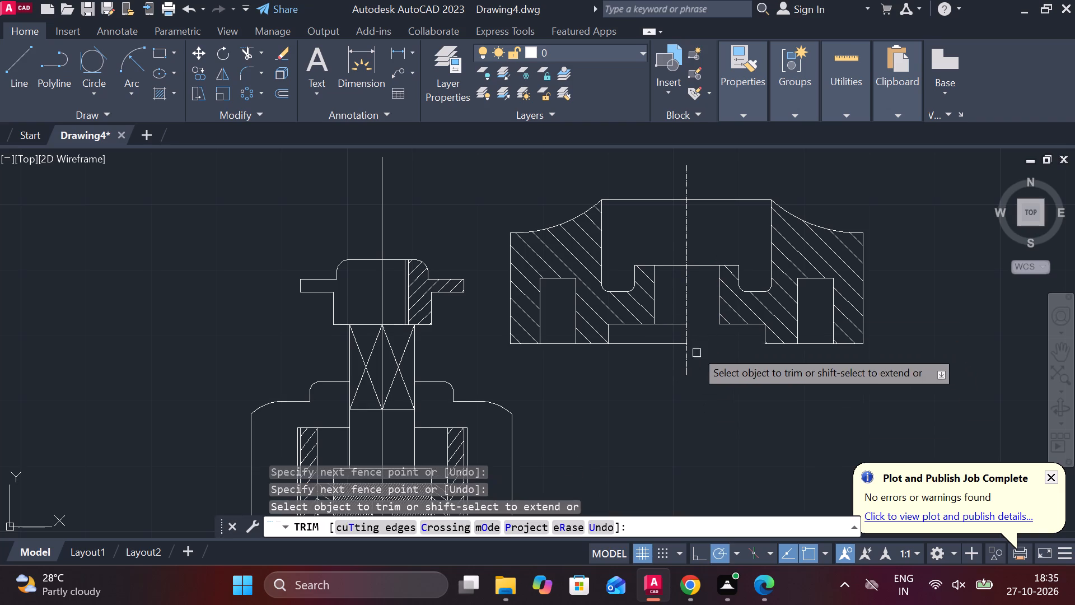
drag(675, 317, 672, 395)
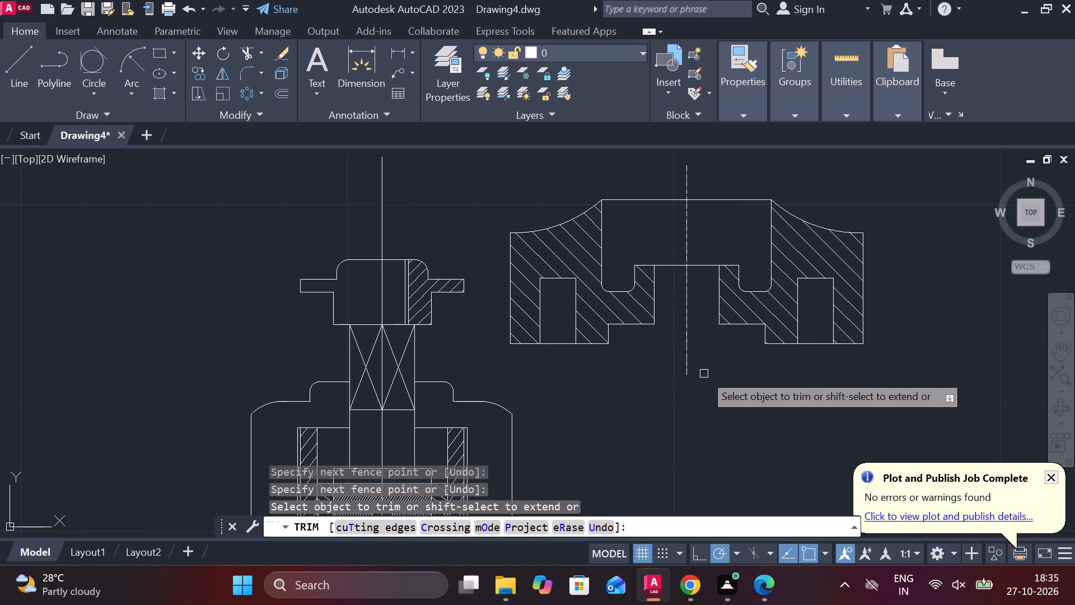
middle_click(629, 373)
scroll(629, 373, down, 1)
key(Escape)
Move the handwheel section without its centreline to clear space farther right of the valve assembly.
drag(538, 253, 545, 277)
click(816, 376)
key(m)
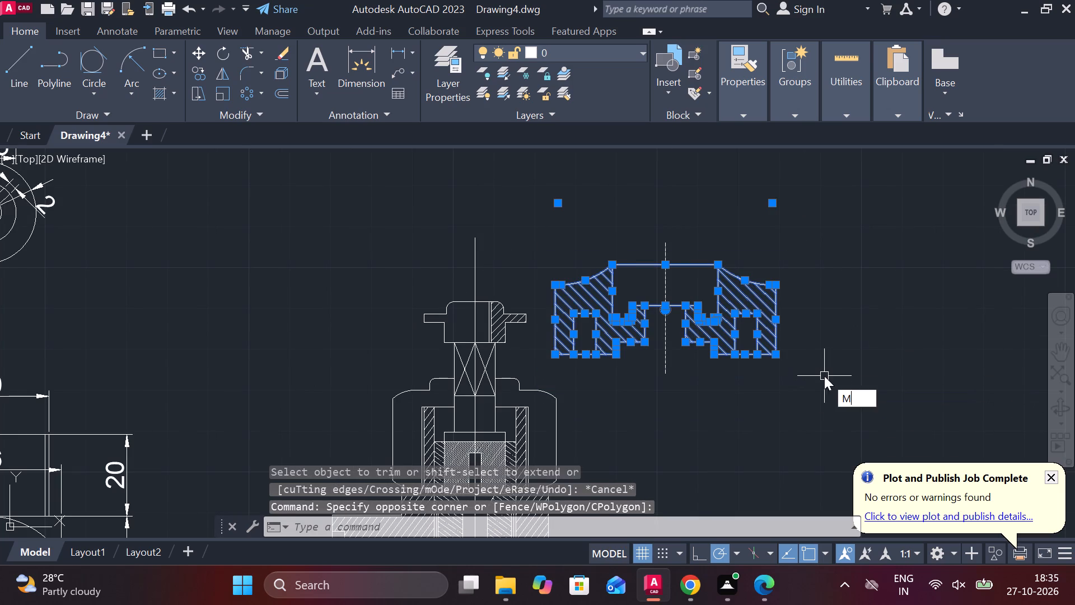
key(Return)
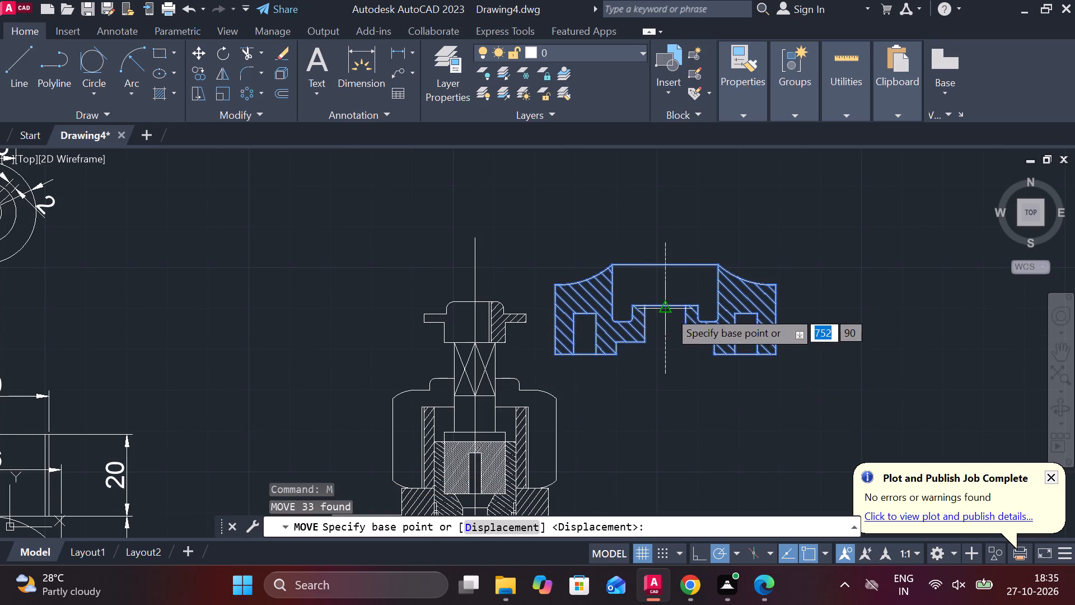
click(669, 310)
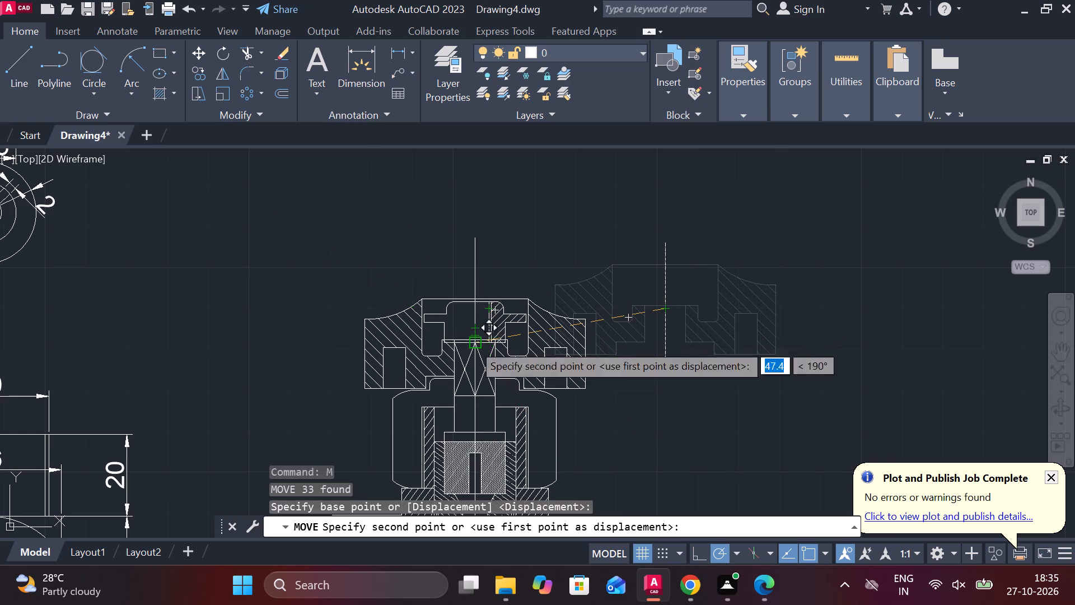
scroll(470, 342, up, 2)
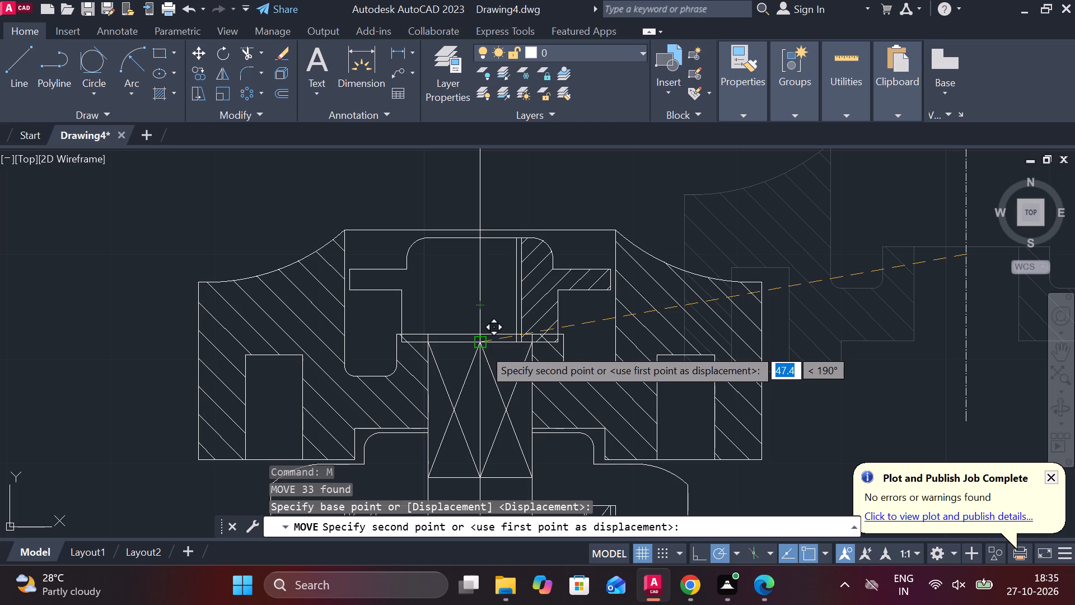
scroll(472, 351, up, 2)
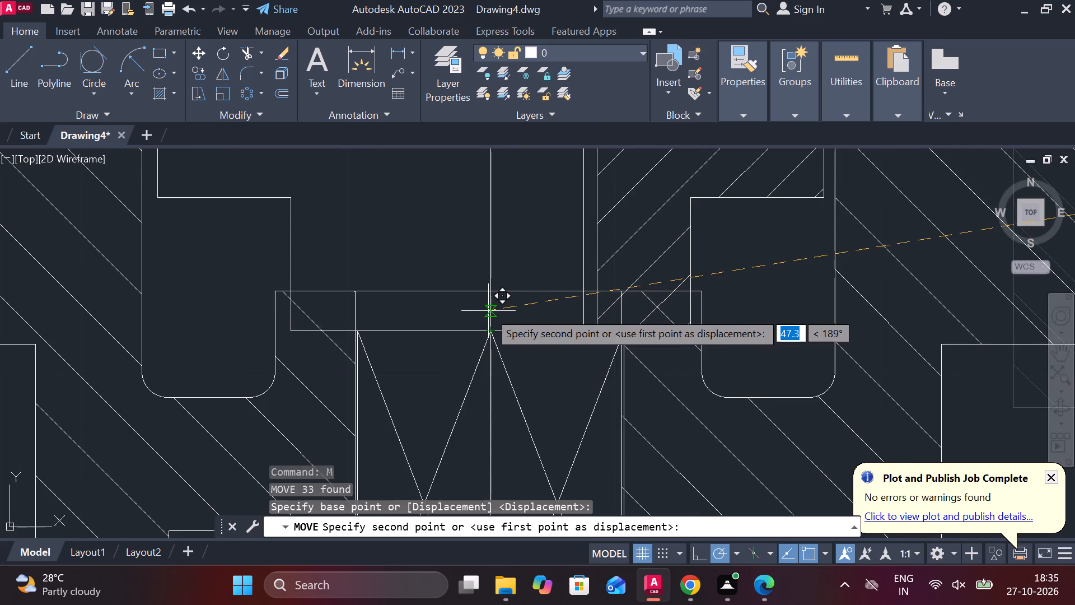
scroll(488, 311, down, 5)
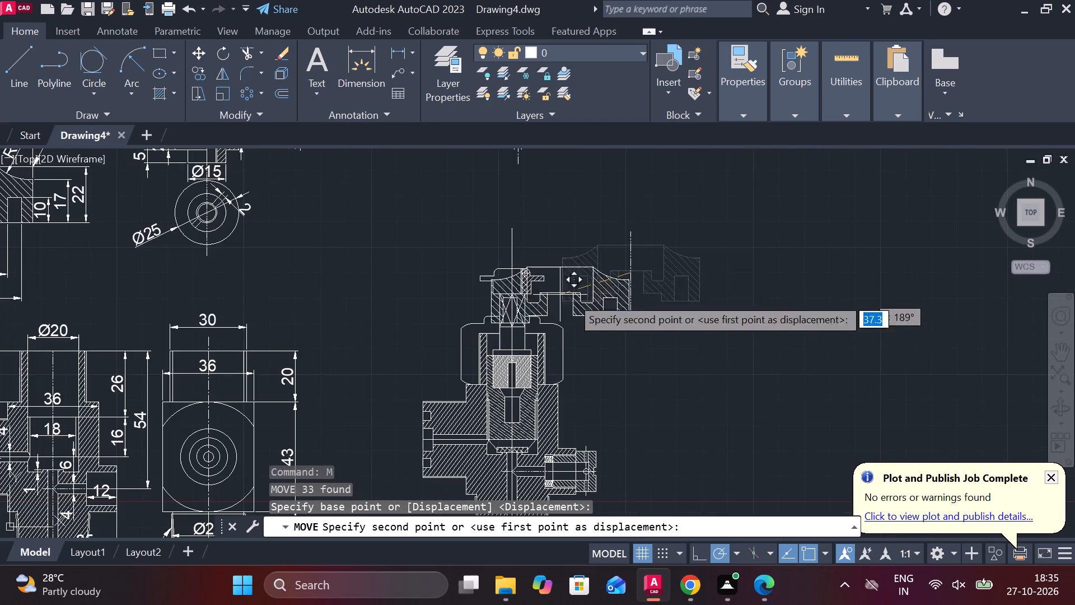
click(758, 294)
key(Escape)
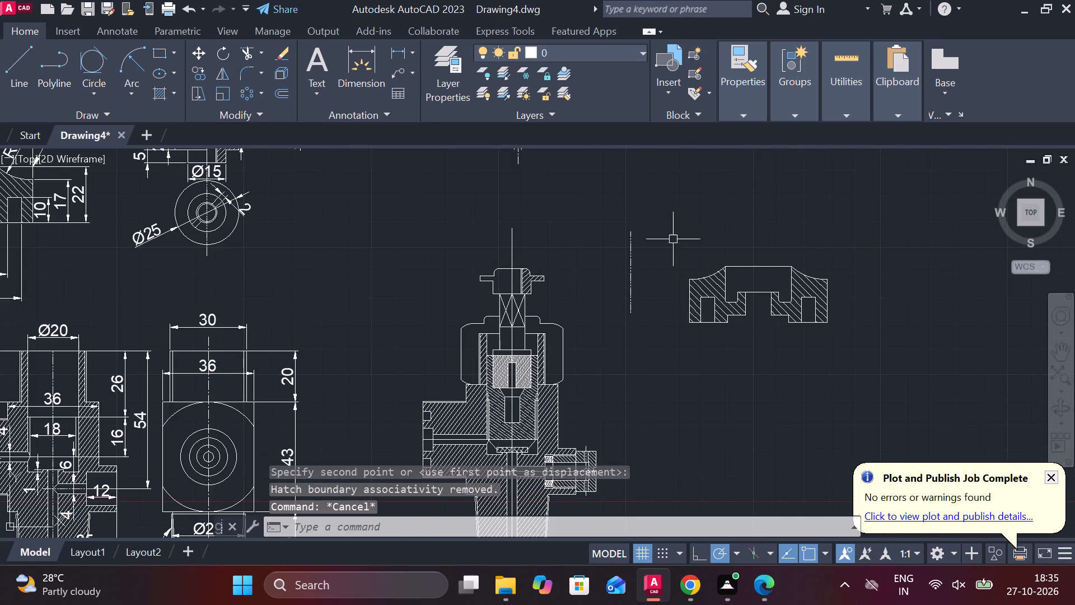
Move the handwheel section by the midpoint of its hub's top edge onto the centre of the spindle's top edge.
drag(673, 239, 673, 244)
click(851, 348)
key(m)
key(Return)
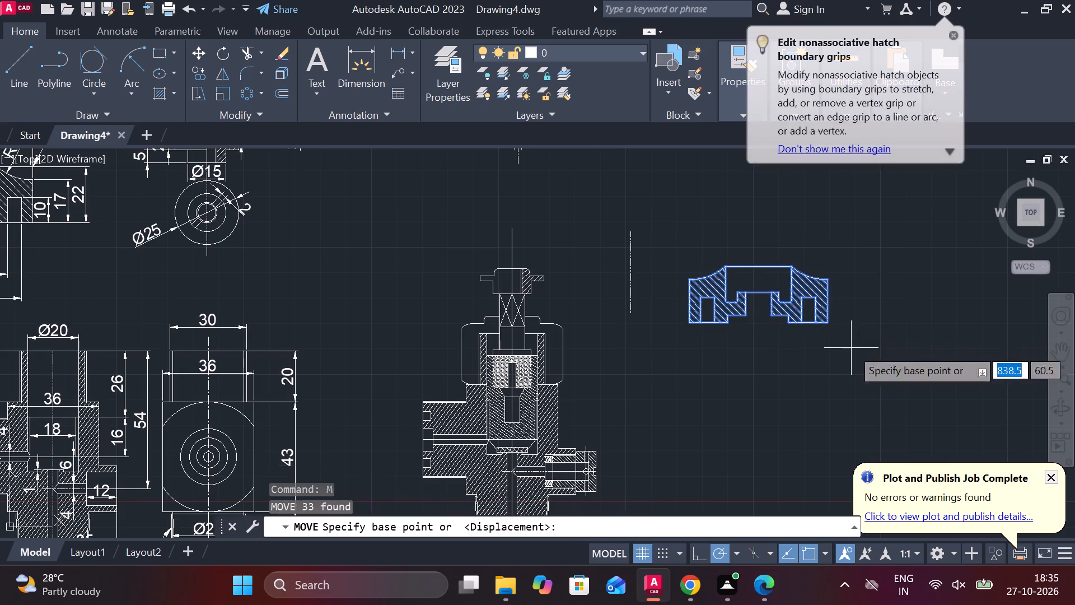
scroll(748, 258, up, 4)
middle_drag(770, 365, 646, 258)
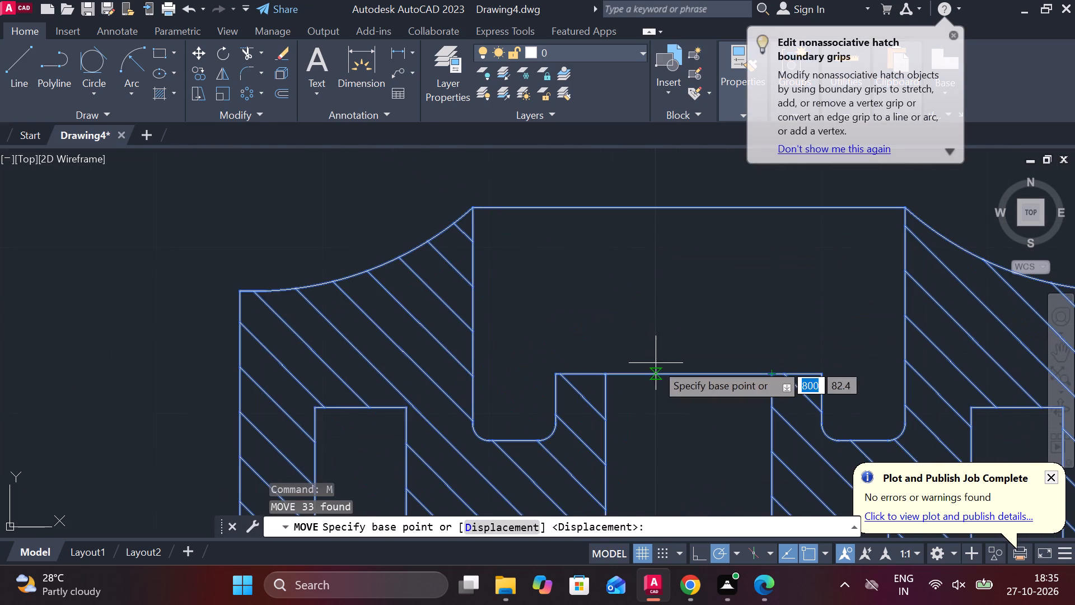
click(688, 369)
scroll(684, 364, down, 3)
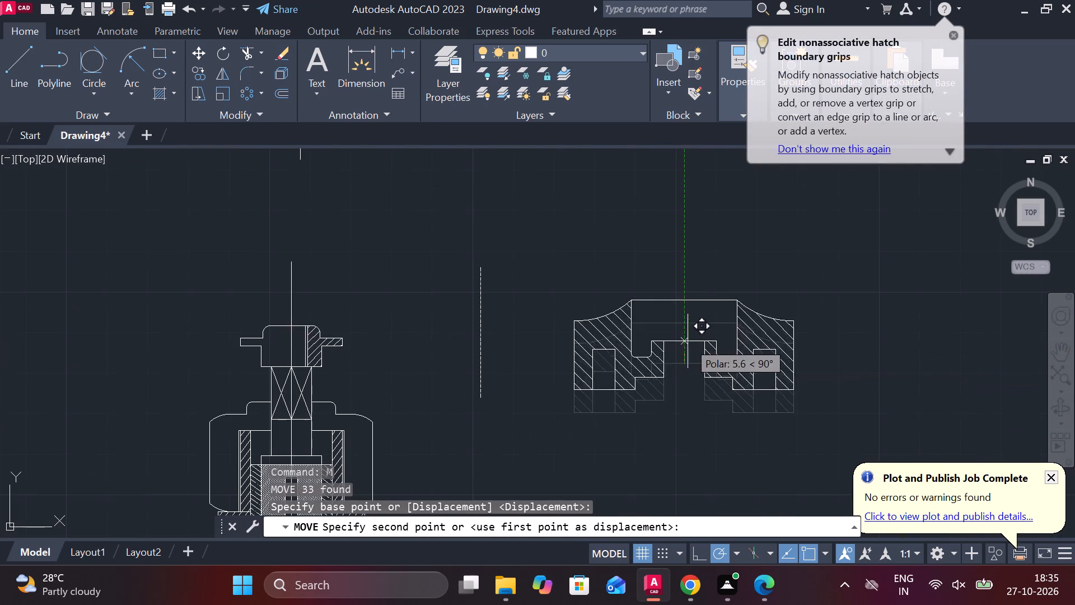
scroll(249, 311, up, 2)
middle_drag(267, 322, 354, 295)
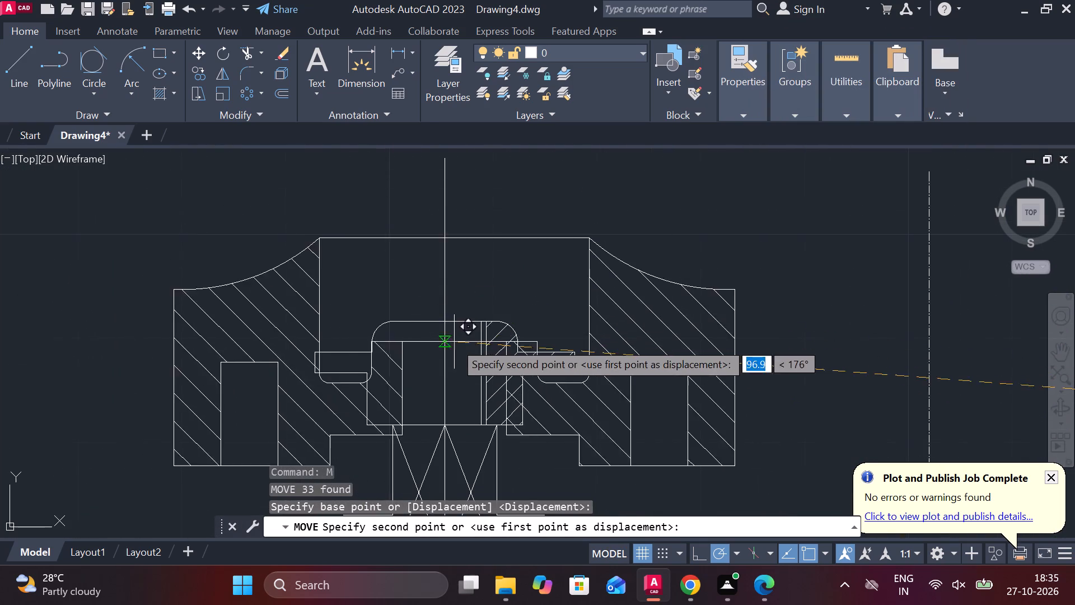
click(446, 426)
Erase the handwheel's leftover vertical centreline beside the valve assembly.
scroll(455, 311, down, 1)
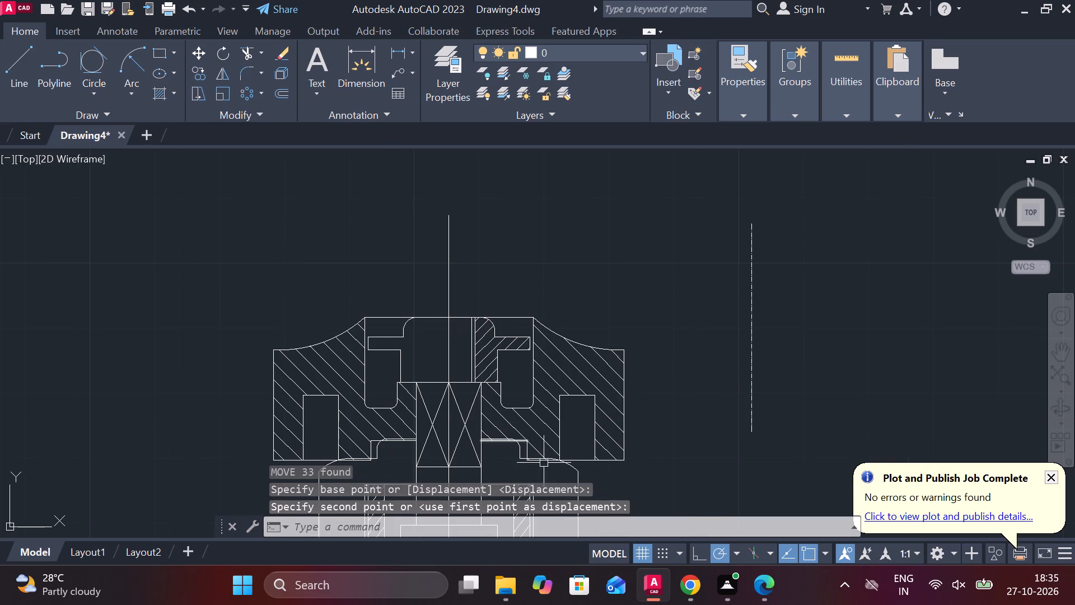
middle_drag(602, 467, 582, 292)
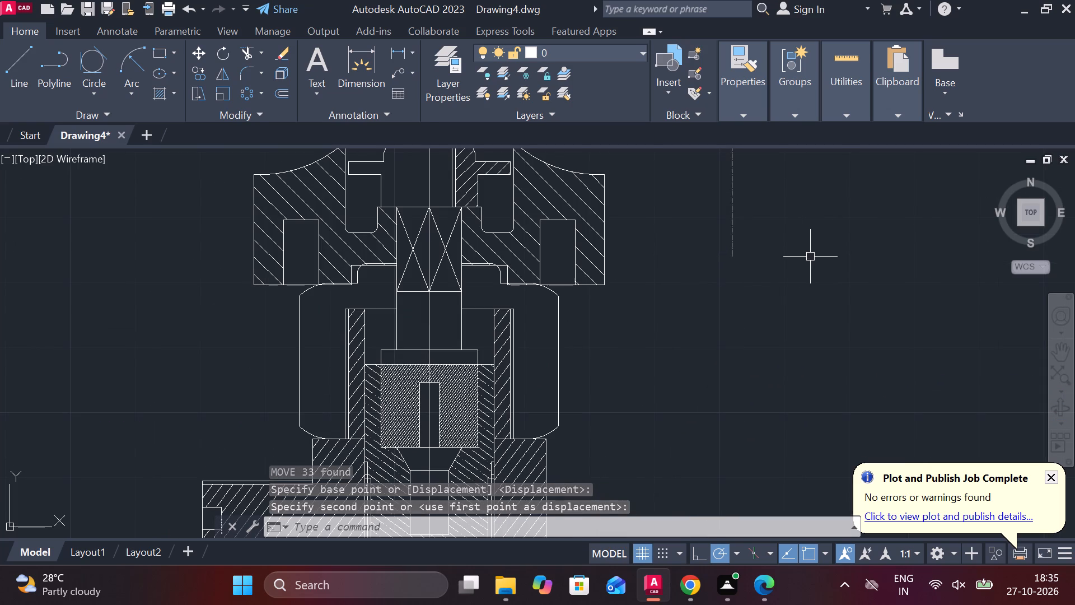
scroll(720, 263, down, 1)
middle_drag(723, 266, 727, 318)
drag(776, 295, 765, 277)
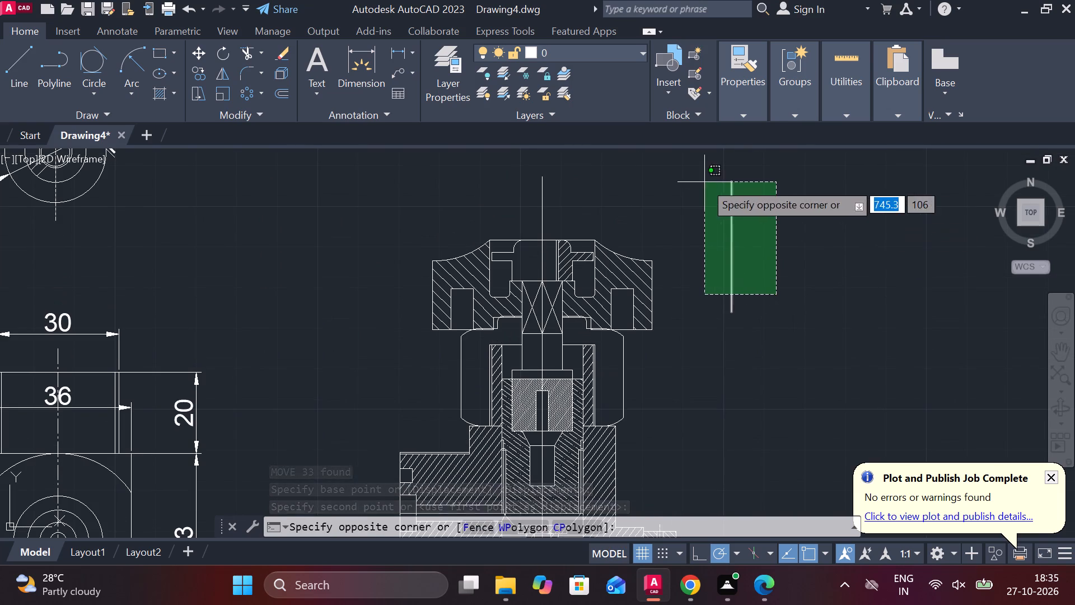
click(704, 182)
text(E)
key(space)
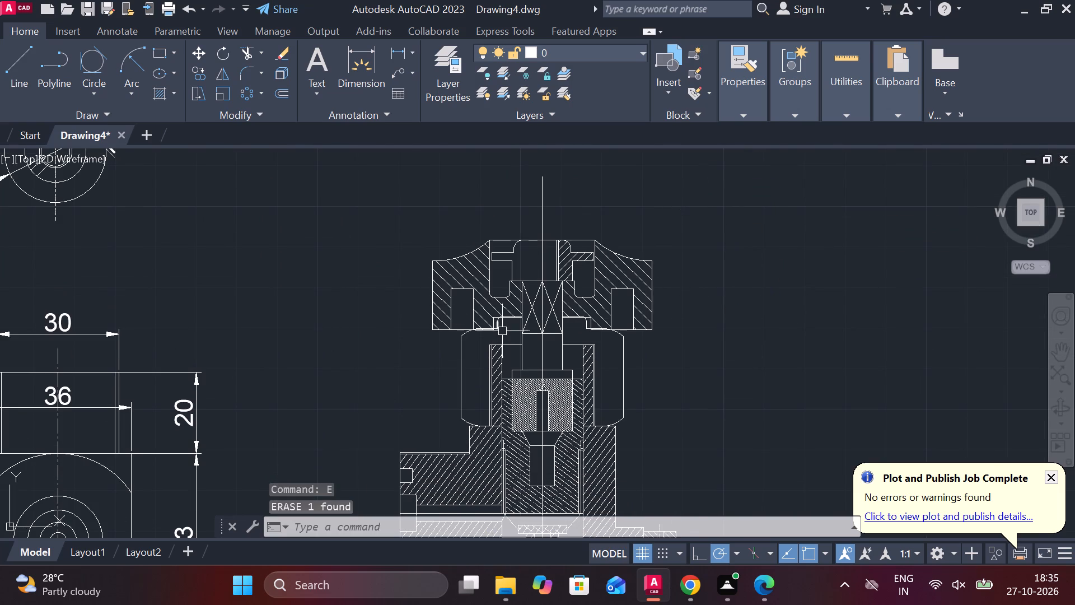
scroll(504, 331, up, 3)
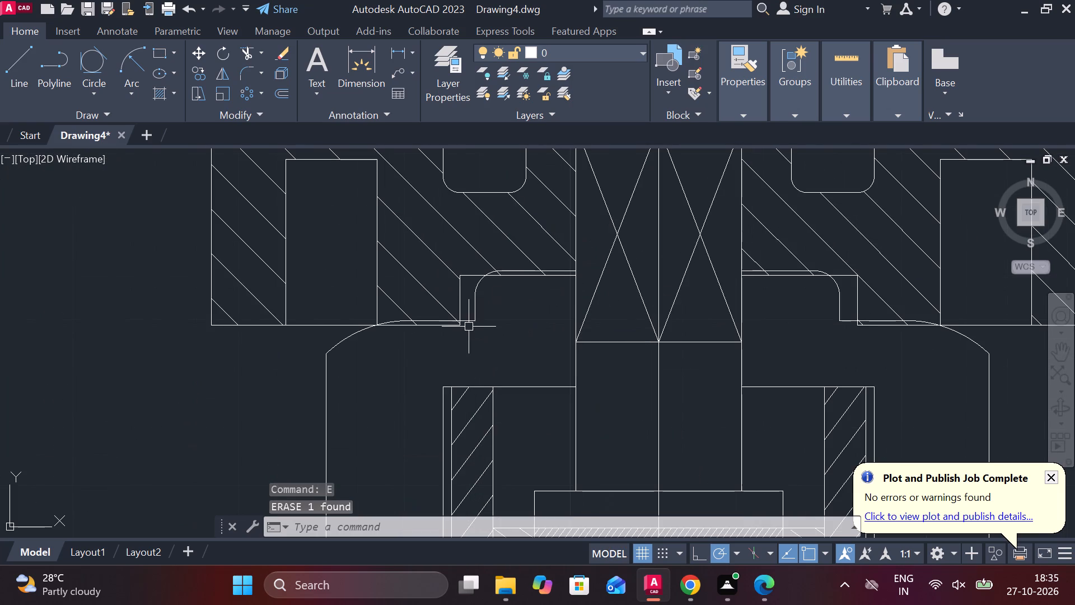
Trim the handwheel's bottom edges where they overlap the cap beneath it, beside the underside recess on both sides of the spindle.
text(TR)
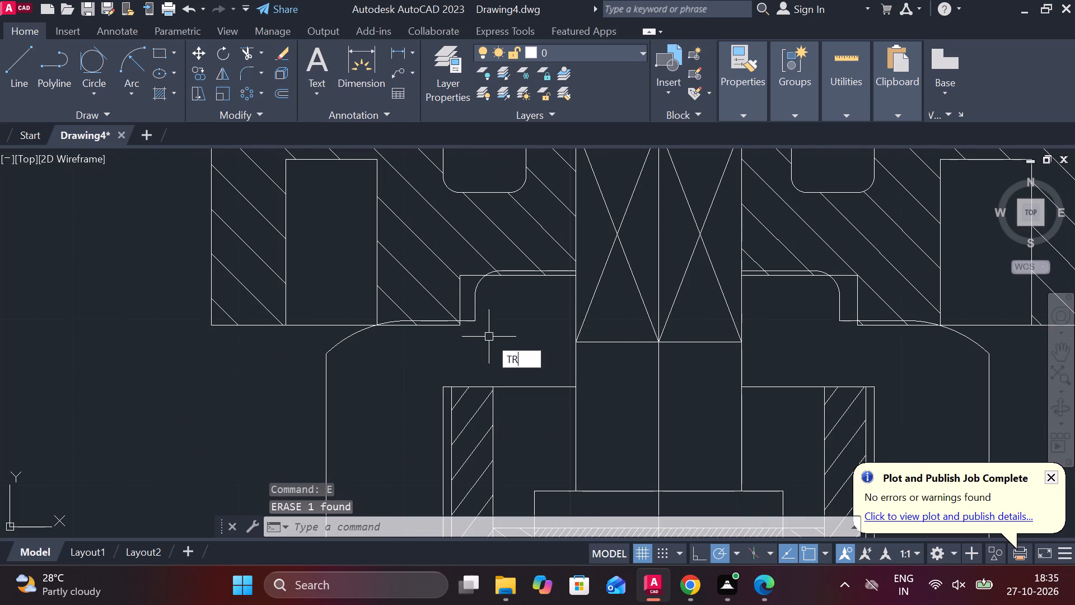
key(space)
click(451, 329)
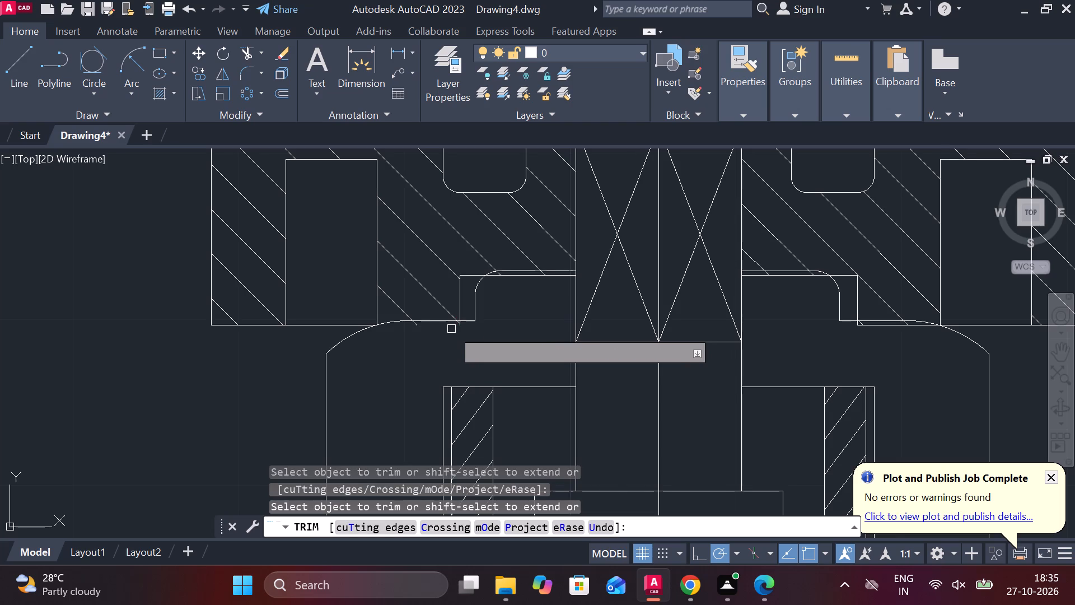
click(457, 327)
scroll(457, 327, up, 2)
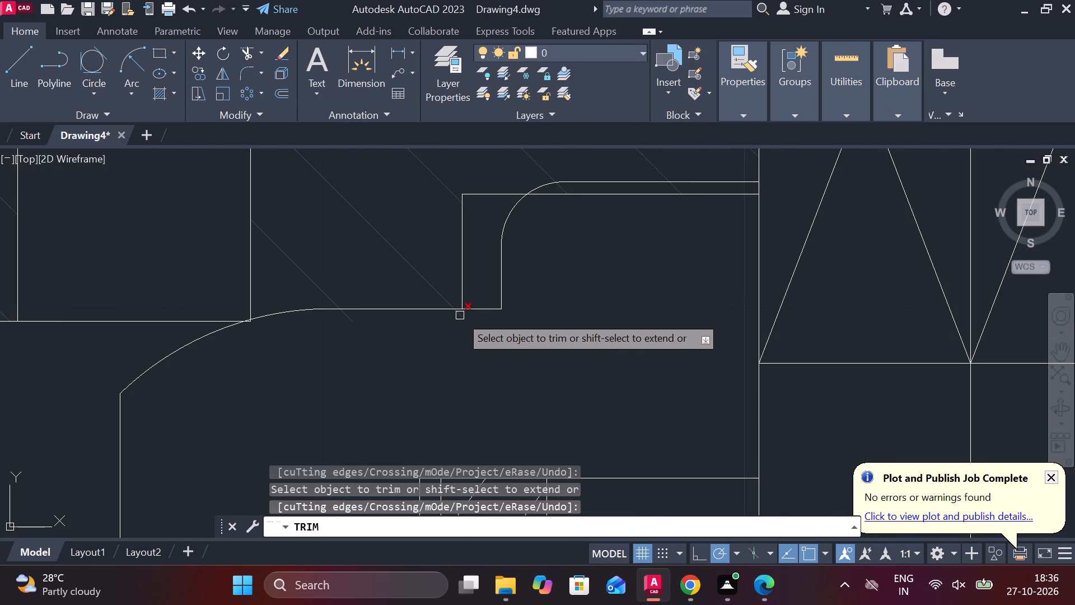
click(460, 315)
scroll(387, 337, down, 2)
scroll(344, 341, up, 2)
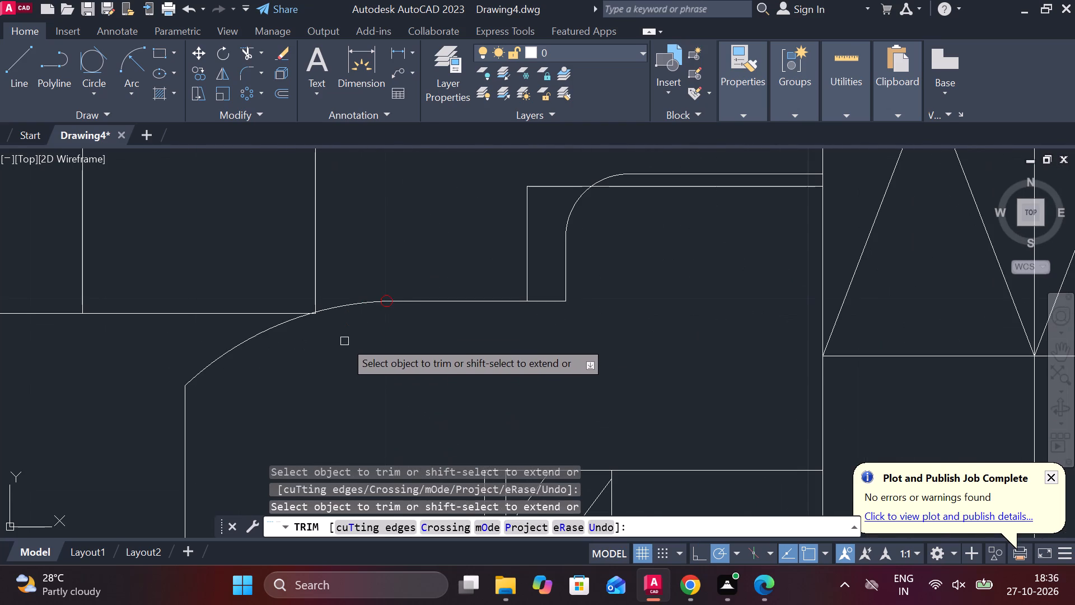
scroll(501, 316, down, 2)
middle_drag(843, 338, 588, 369)
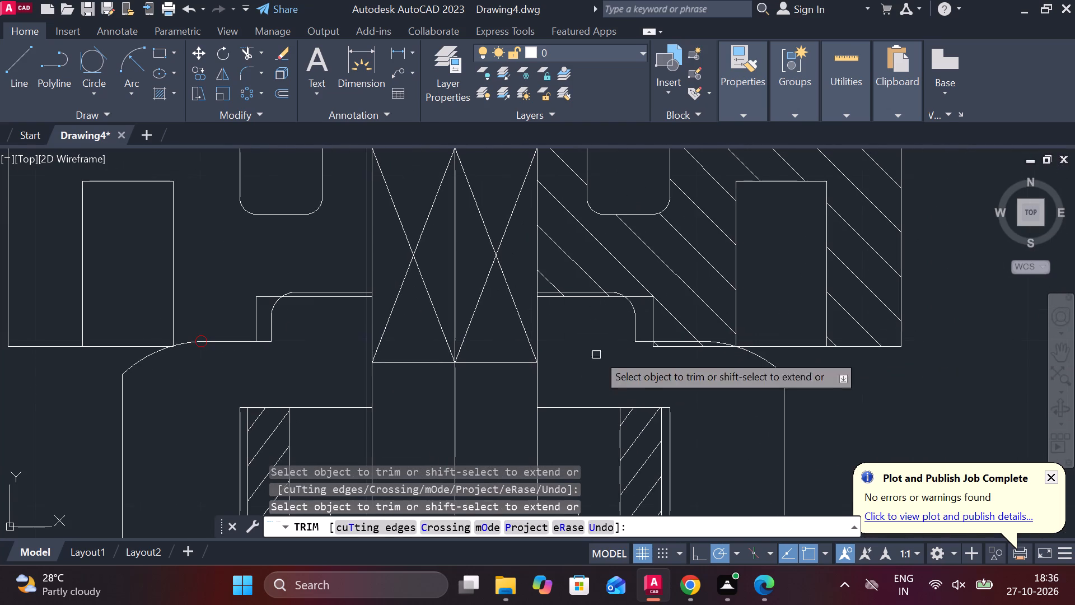
click(654, 349)
click(663, 349)
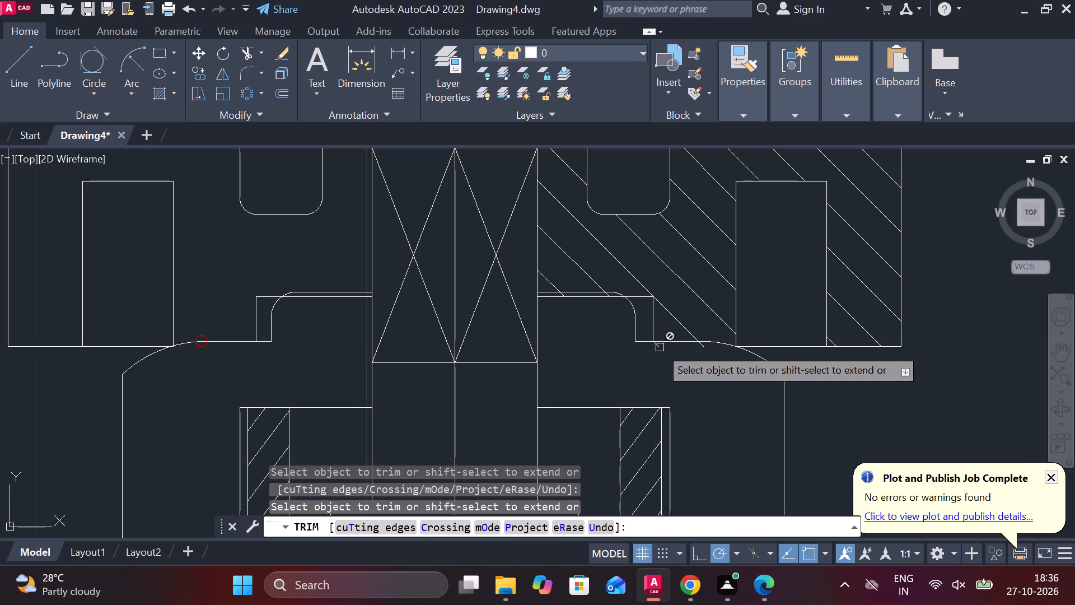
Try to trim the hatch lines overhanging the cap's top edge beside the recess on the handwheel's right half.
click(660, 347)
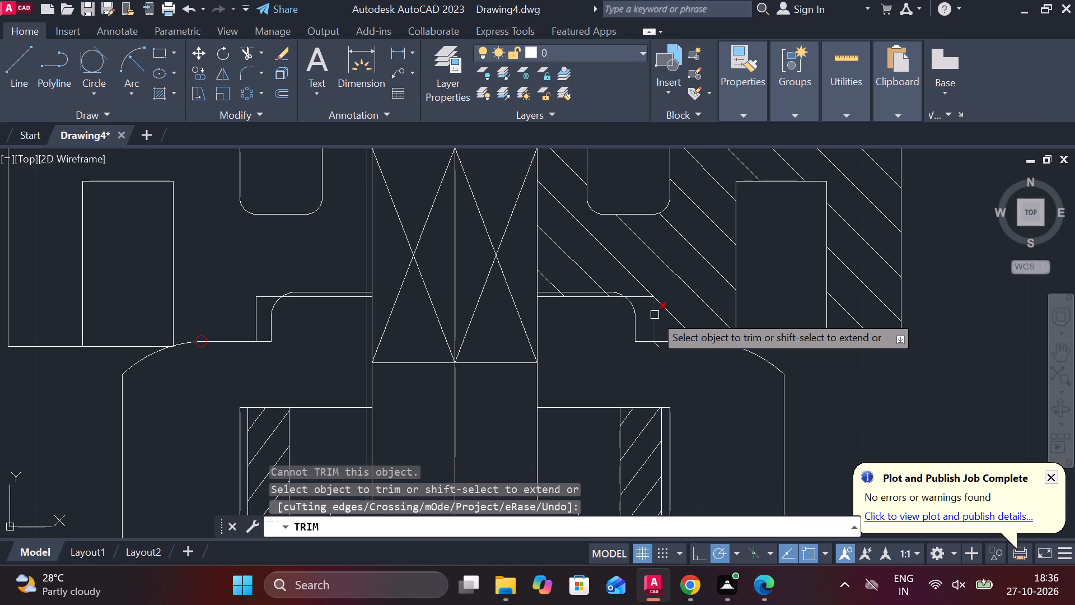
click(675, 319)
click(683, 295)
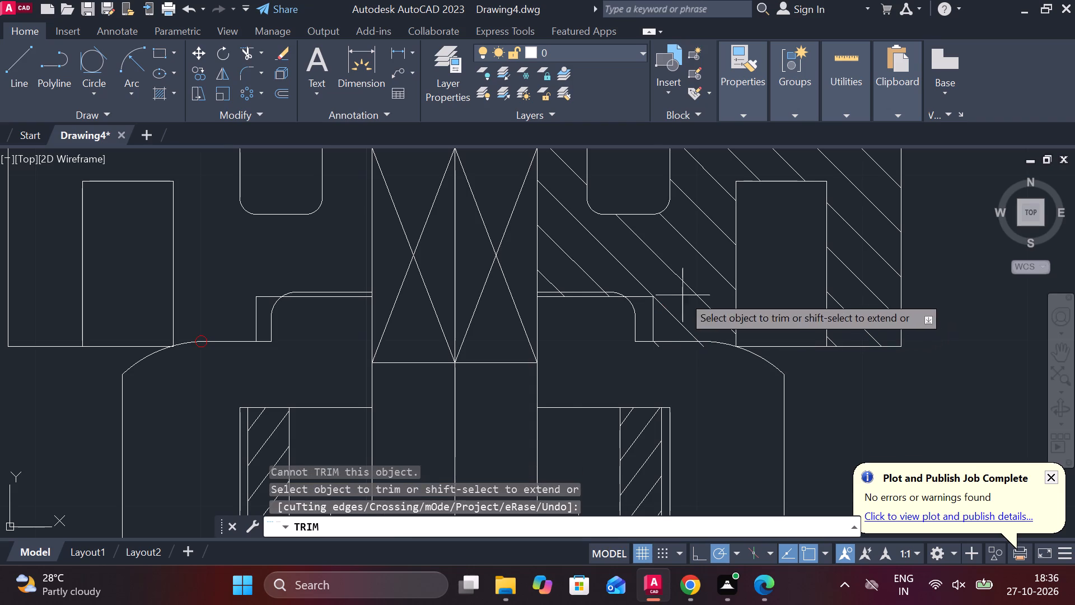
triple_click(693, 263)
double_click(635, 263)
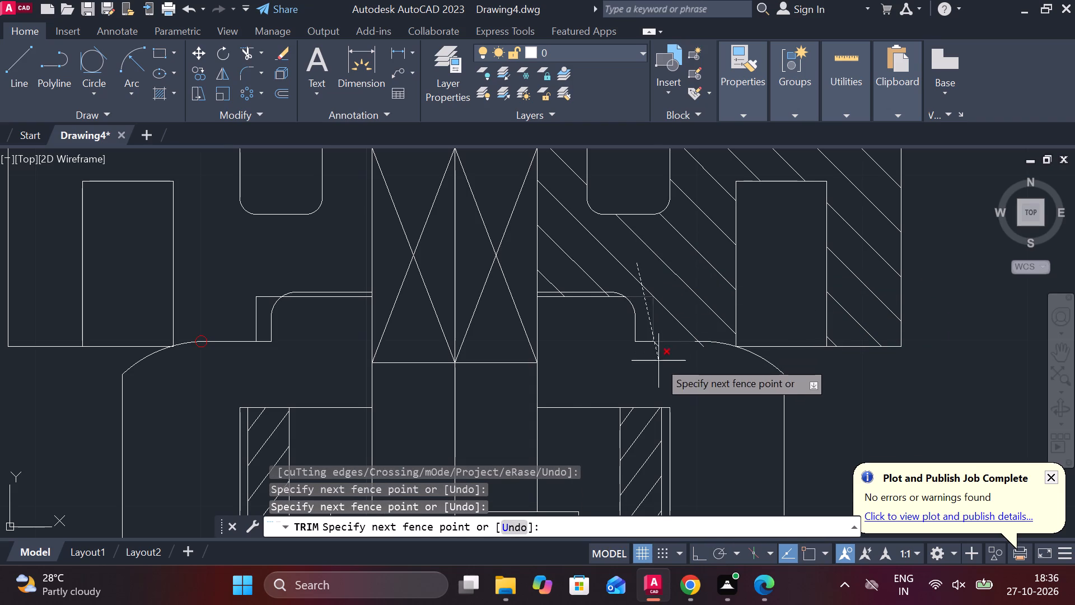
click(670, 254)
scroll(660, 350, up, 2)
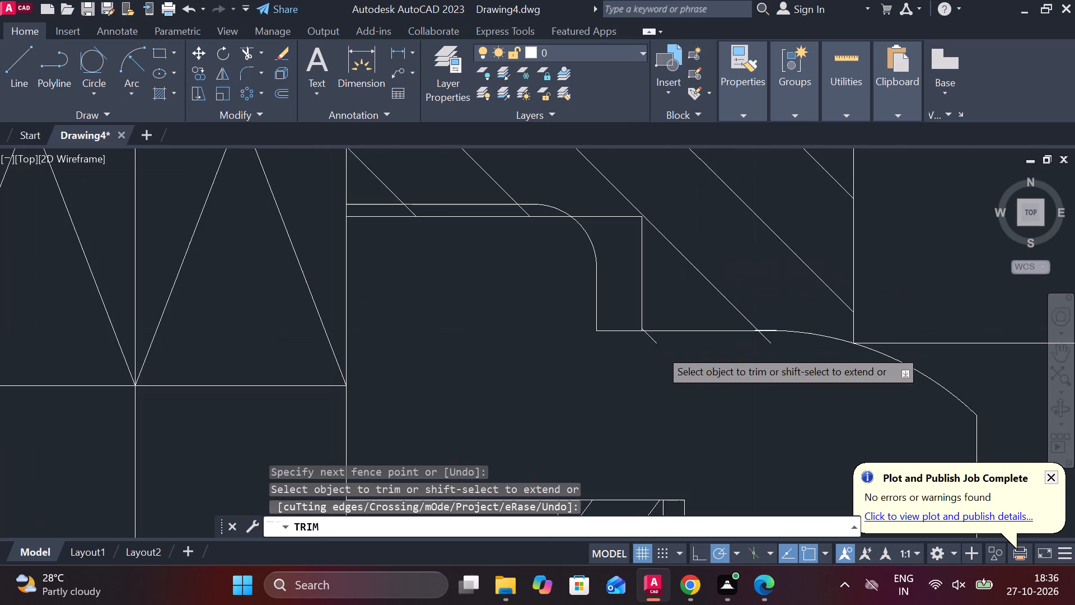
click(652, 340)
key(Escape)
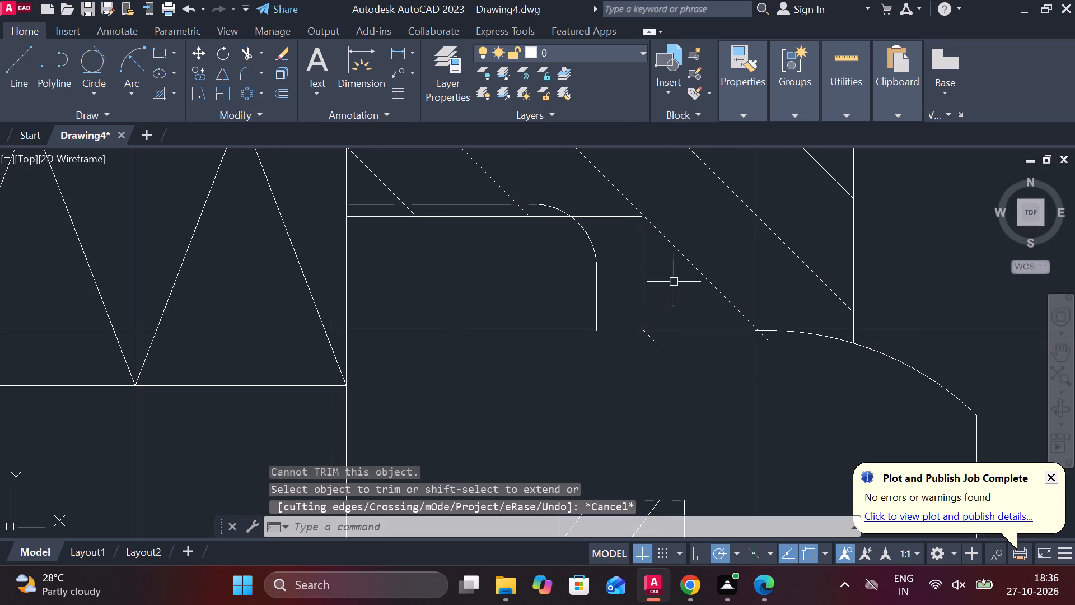
Erase the section hatch on the handwheel's right half.
click(681, 266)
key(Escape)
click(688, 262)
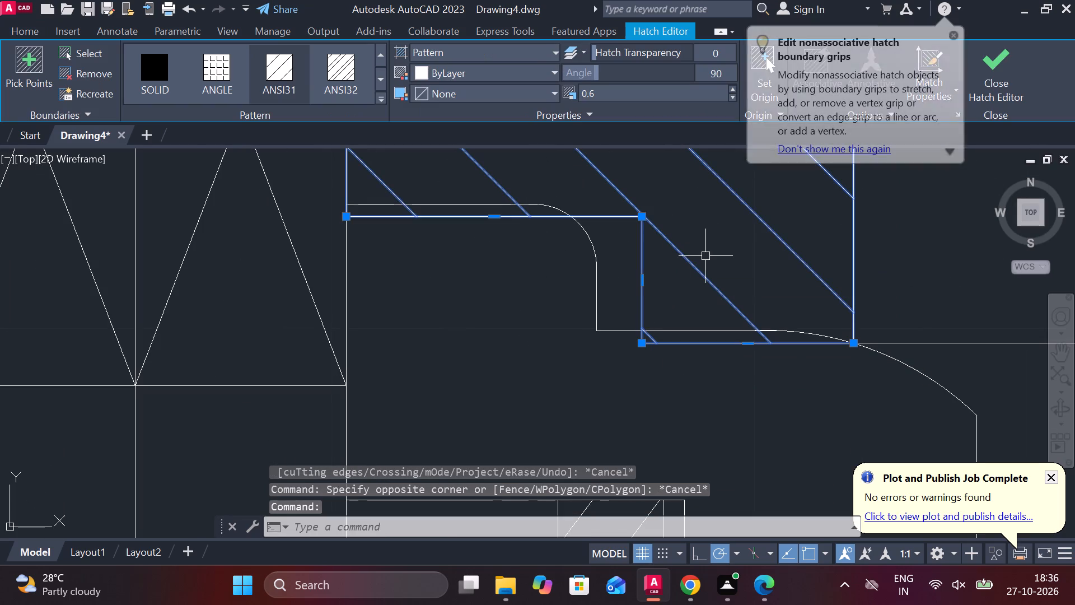
text(E)
key(space)
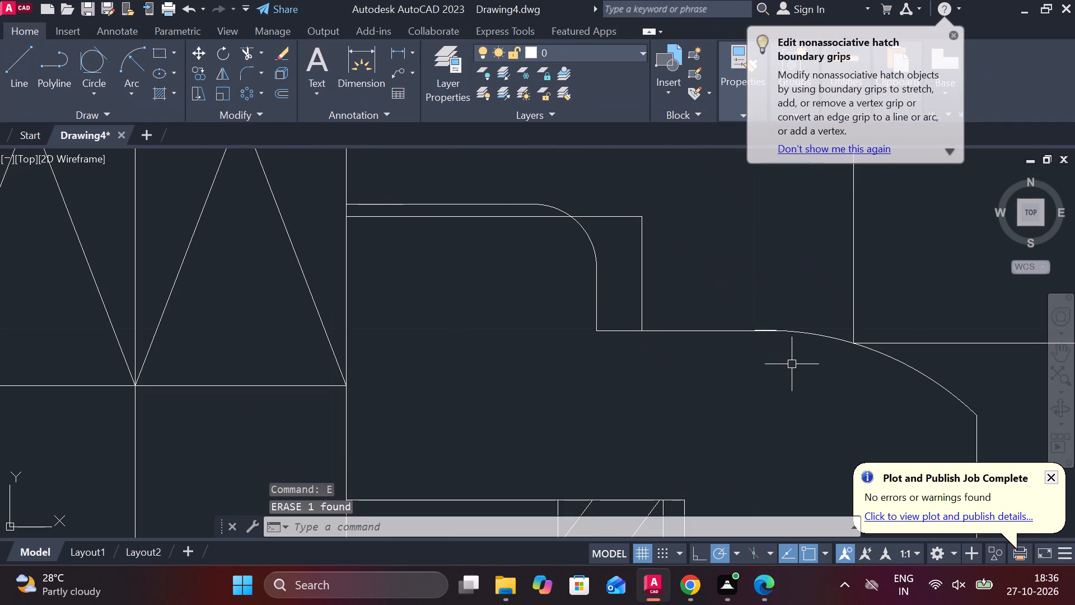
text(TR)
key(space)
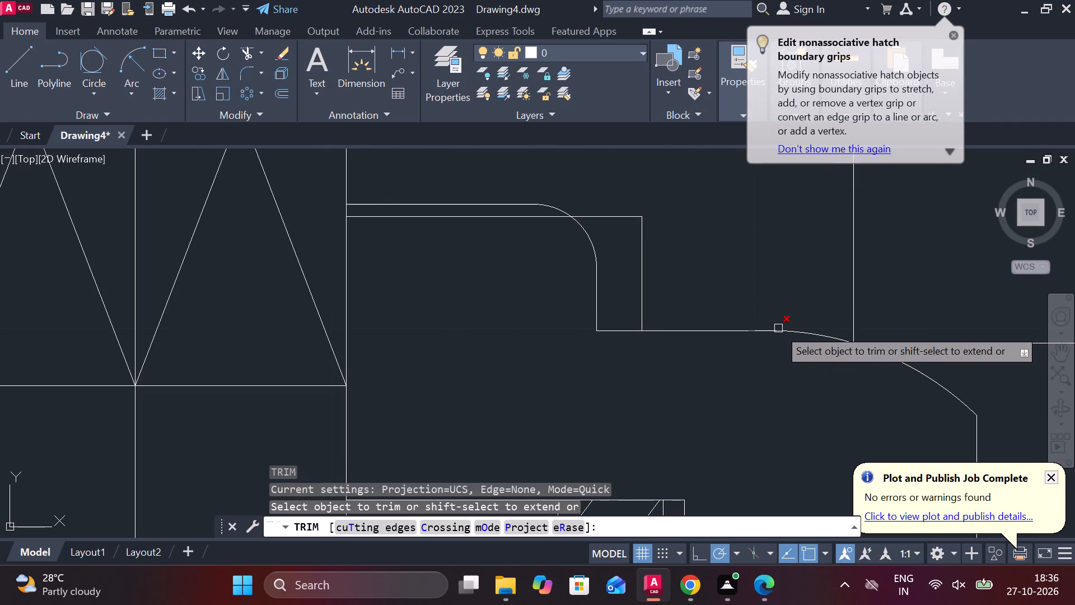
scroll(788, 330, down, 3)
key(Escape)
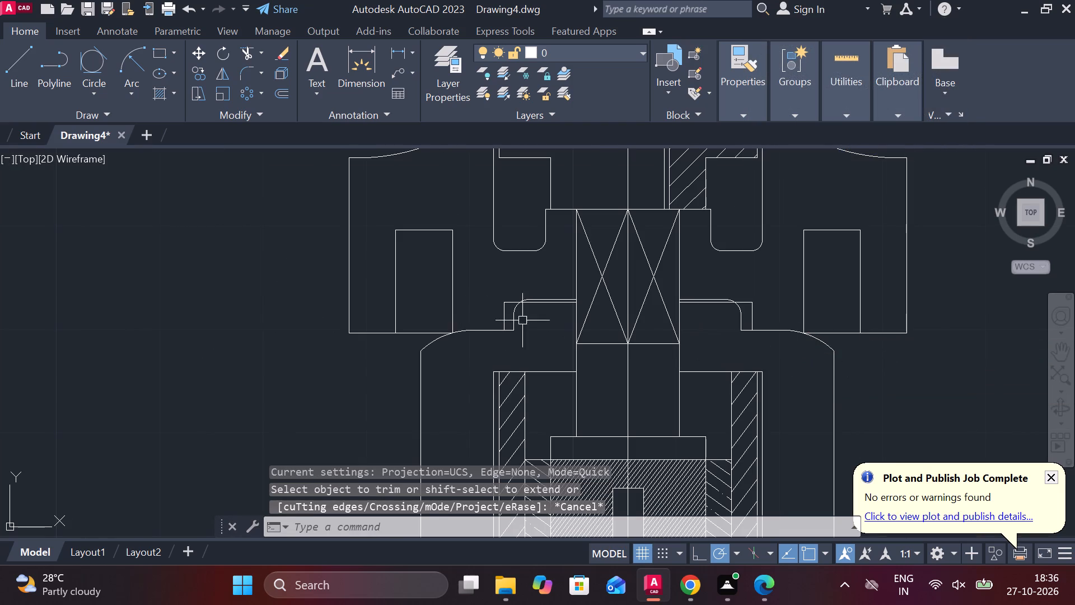
Move the handwheel recess's horizontal edges on both sides of the spindle up onto the cap's top edge.
scroll(527, 318, up, 2)
middle_drag(530, 328, 525, 343)
middle_drag(548, 314, 542, 333)
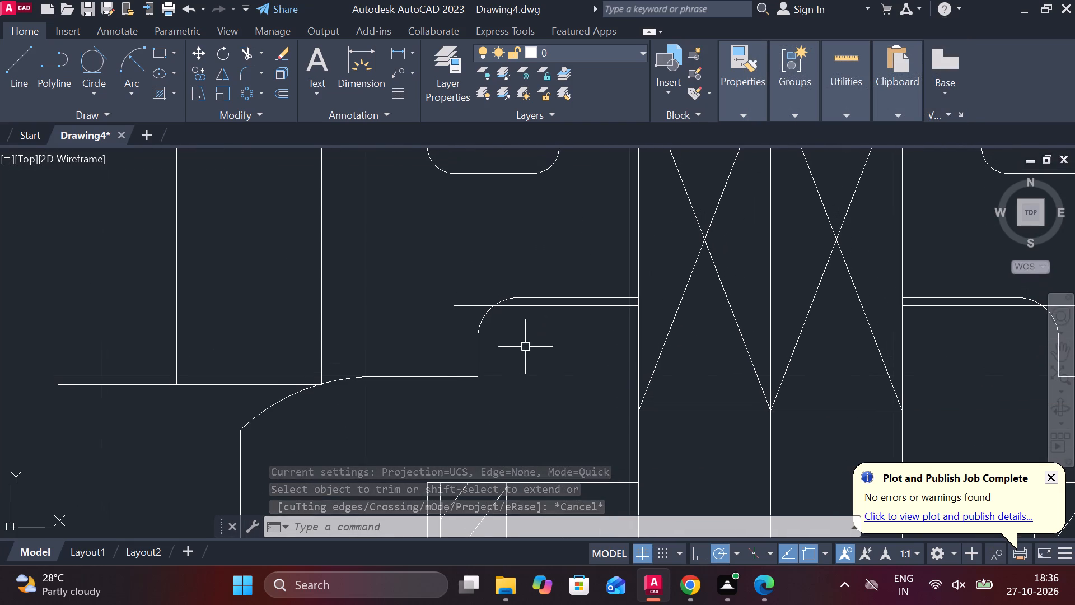
click(550, 305)
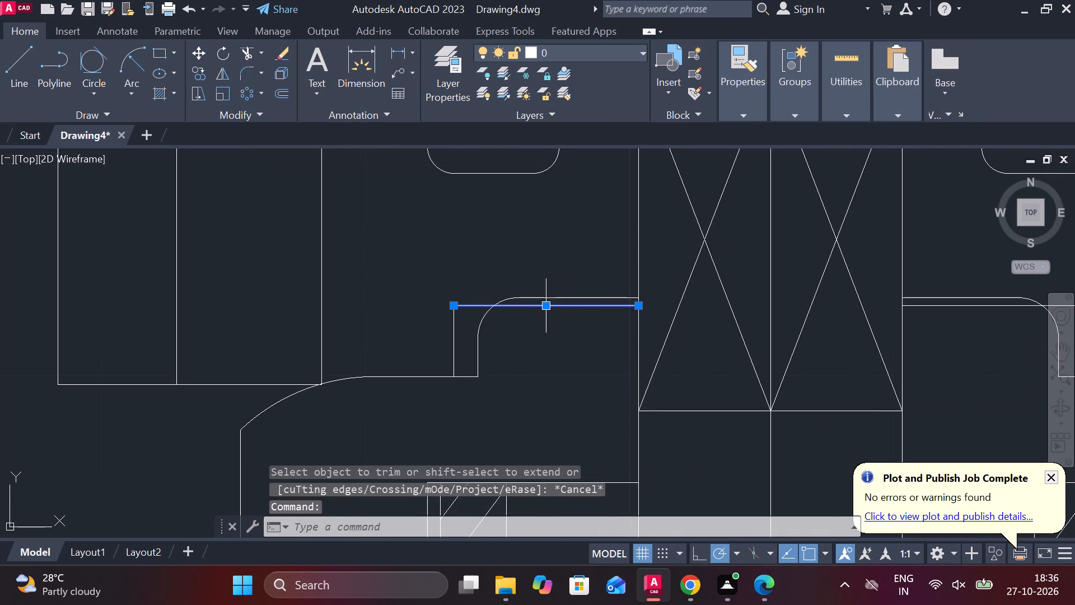
click(549, 306)
click(549, 286)
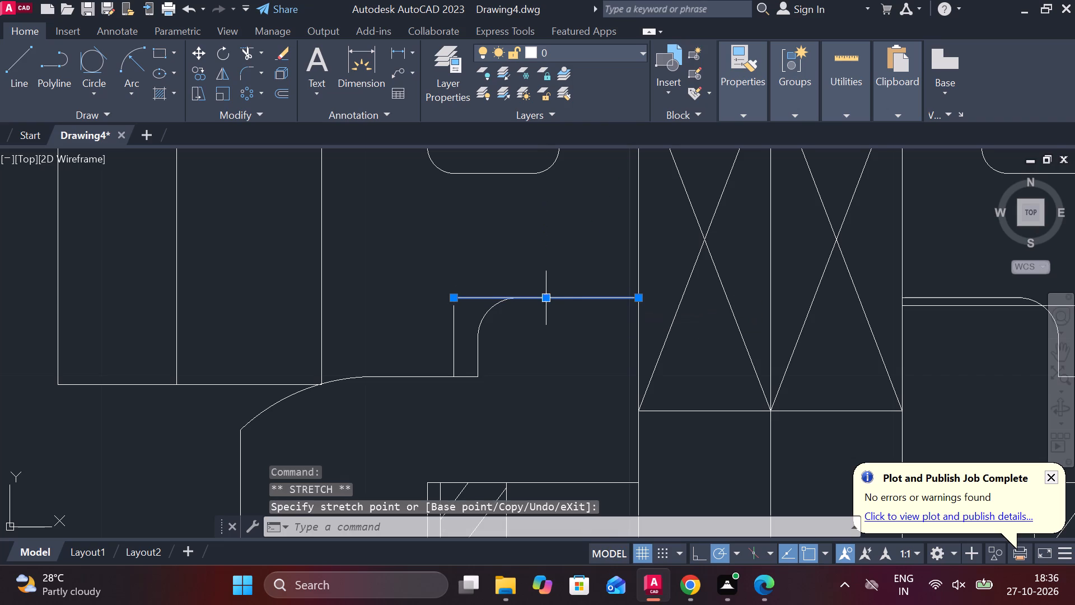
middle_drag(696, 322, 443, 365)
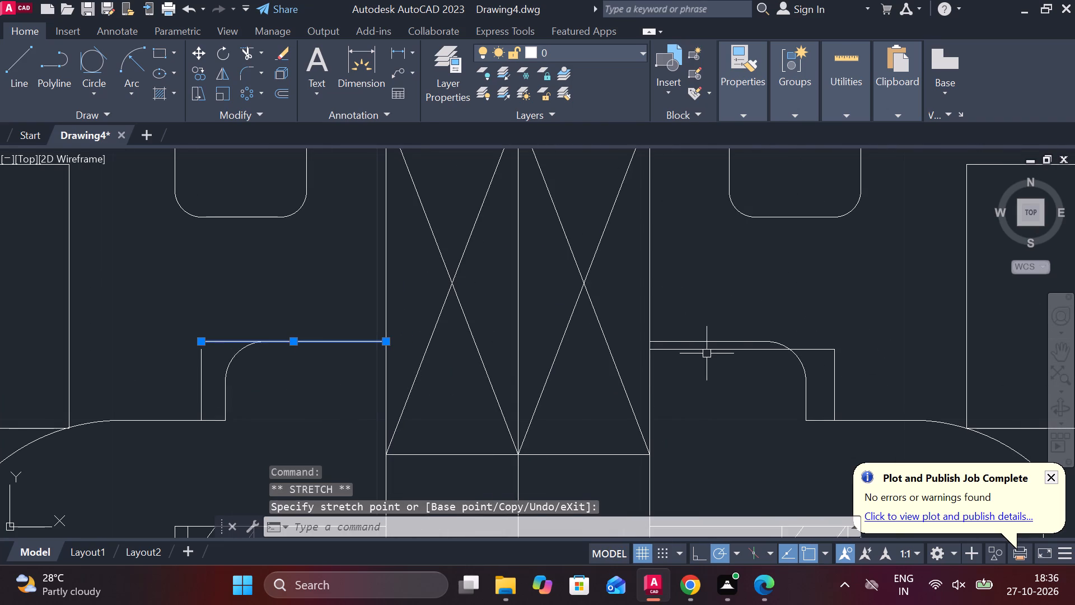
click(711, 353)
click(743, 348)
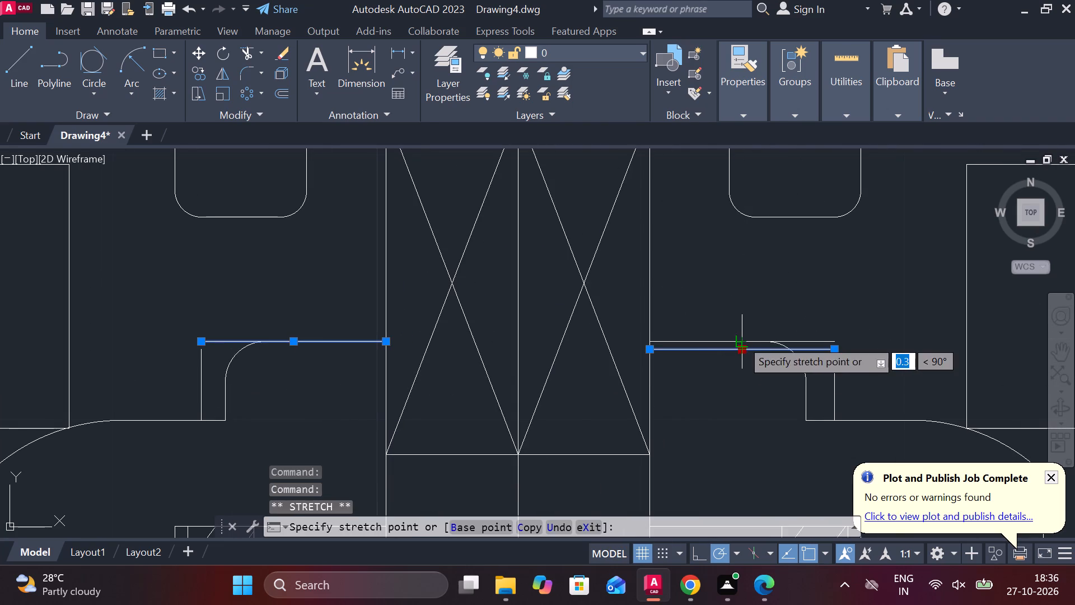
click(741, 339)
key(Escape)
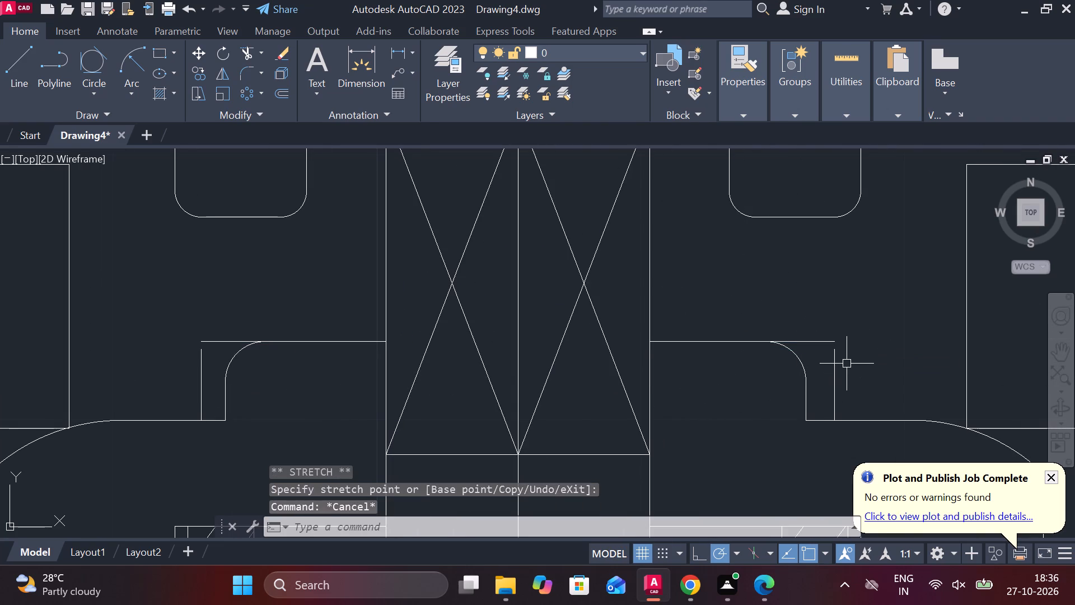
Extend the recess's vertical side lines up to the raised horizontal edges on both sides of the spindle.
text(EX)
key(space)
click(838, 370)
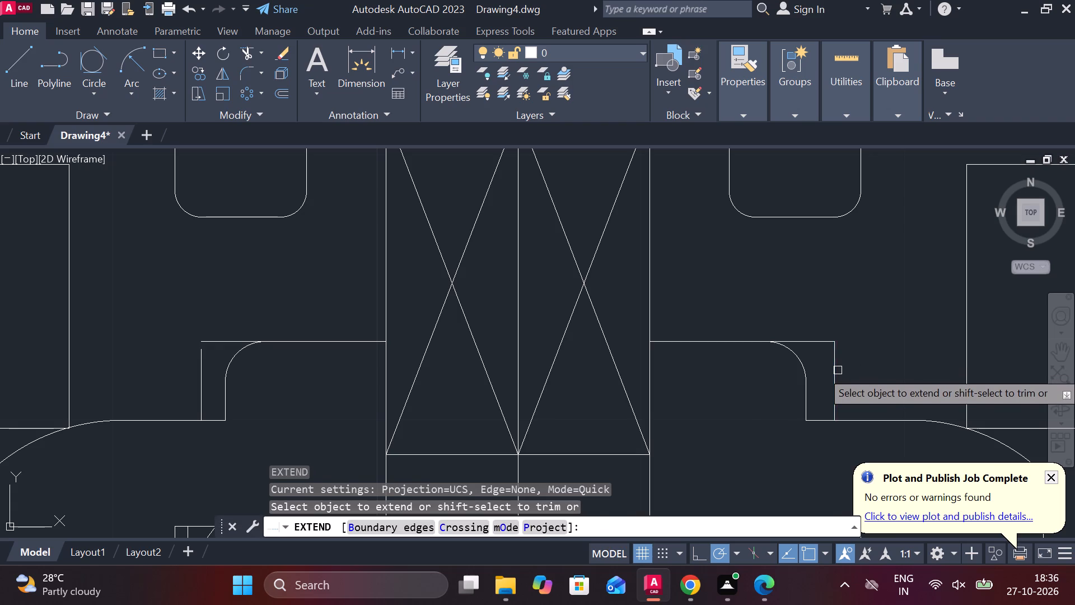
scroll(838, 370, down, 2)
scroll(581, 383, up, 2)
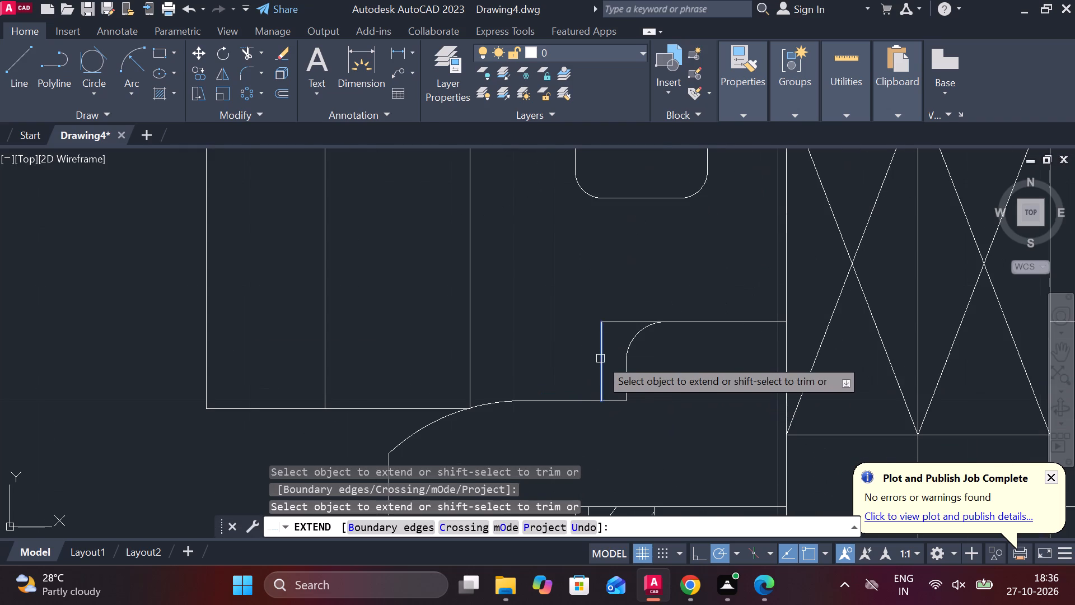
click(600, 359)
scroll(600, 357, down, 2)
middle_drag(833, 320, 642, 379)
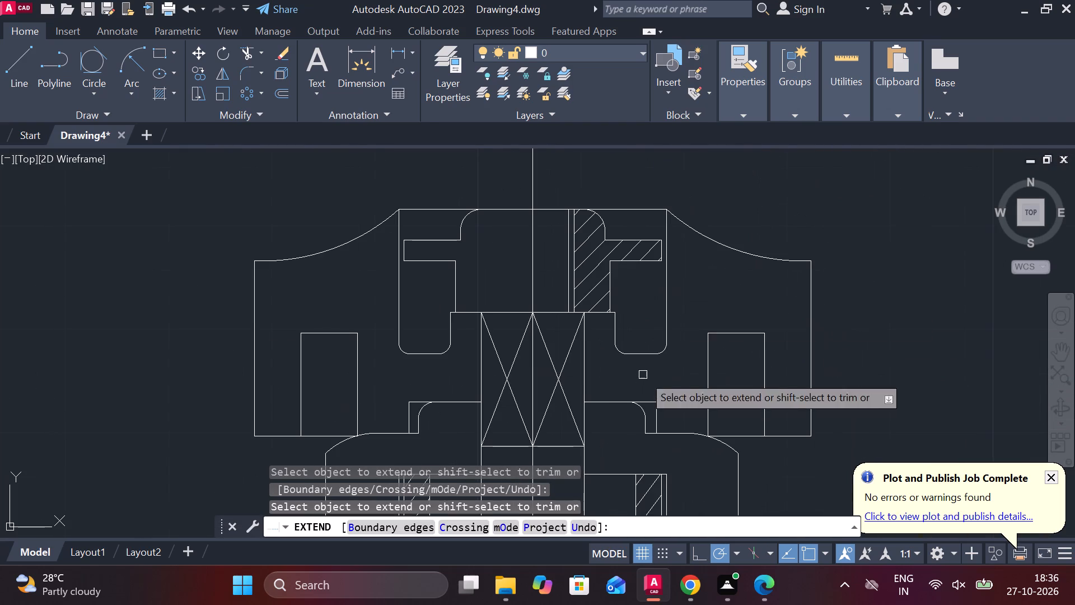
key(Escape)
Hatch both halves of the cap below the handwheel with the ANSI31 pattern at angle 99 and scale 0.6.
scroll(687, 256, down, 1)
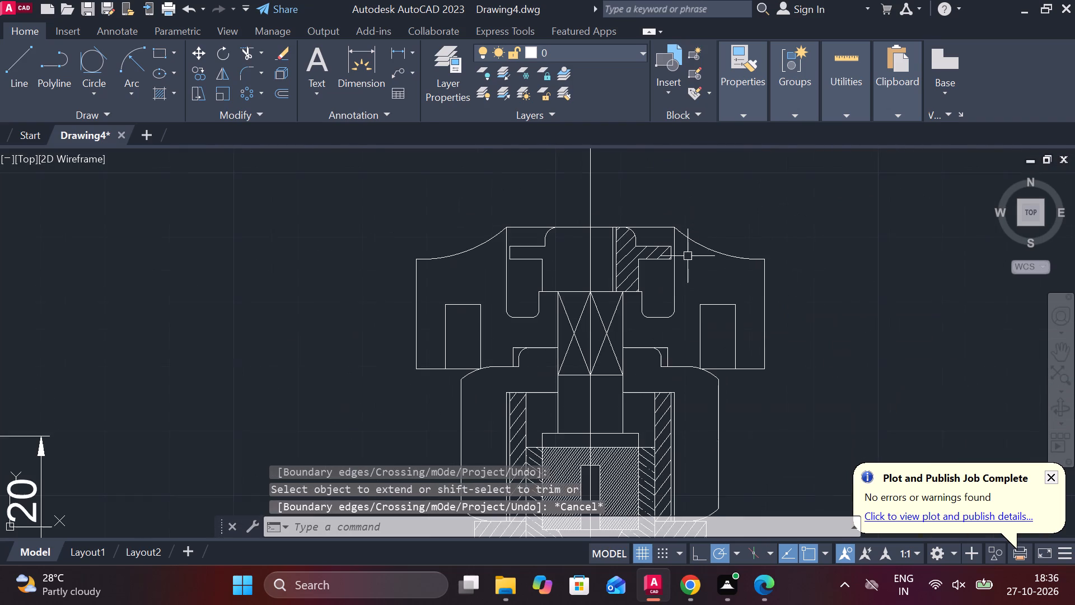
middle_drag(676, 372, 640, 336)
scroll(668, 363, down, 1)
middle_drag(674, 375, 604, 317)
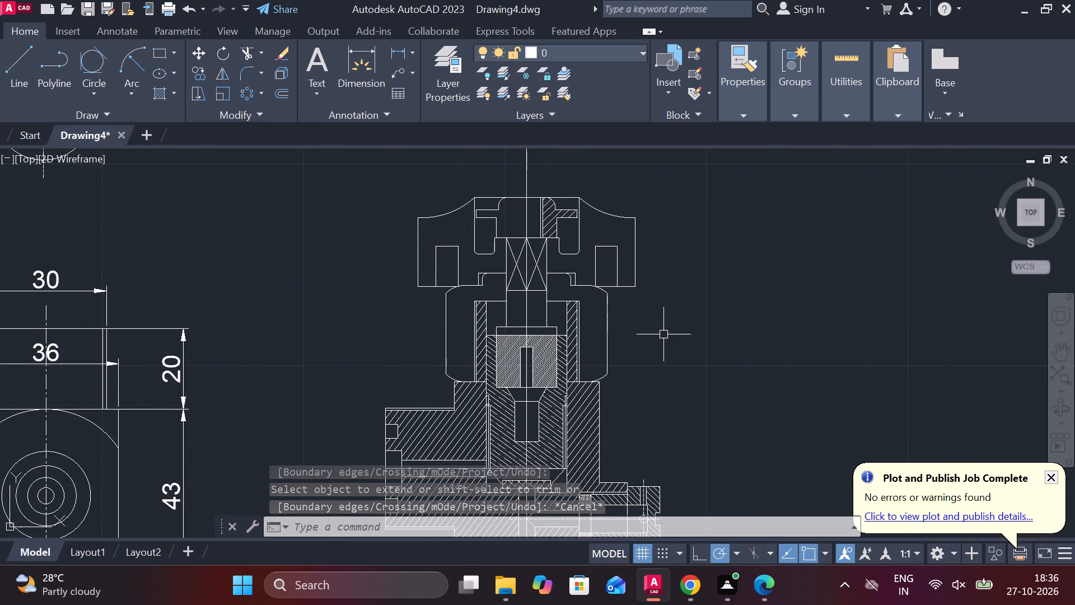
key(Escape)
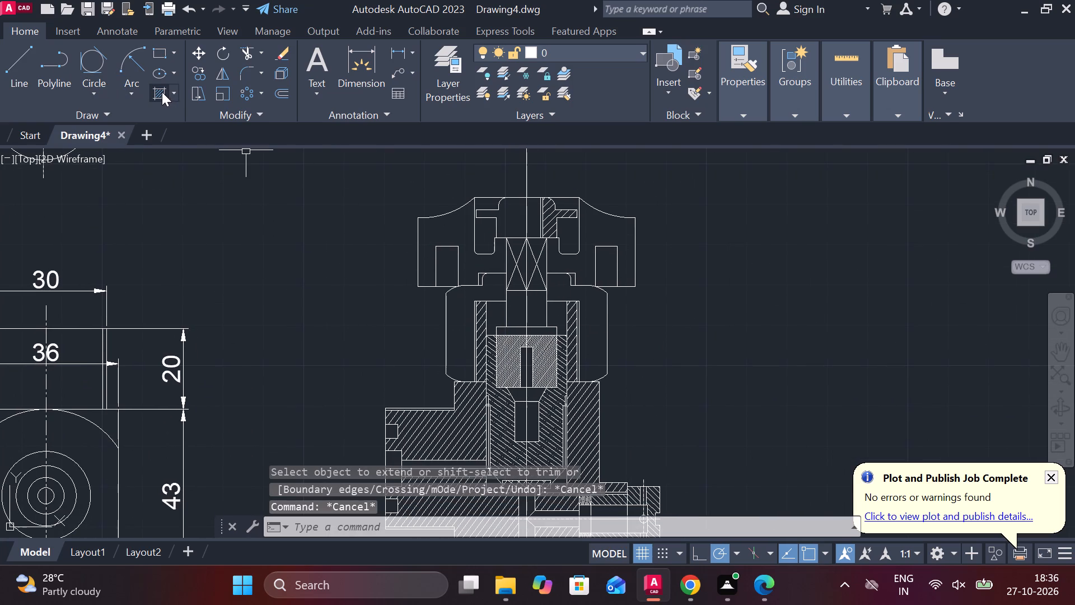
click(162, 91)
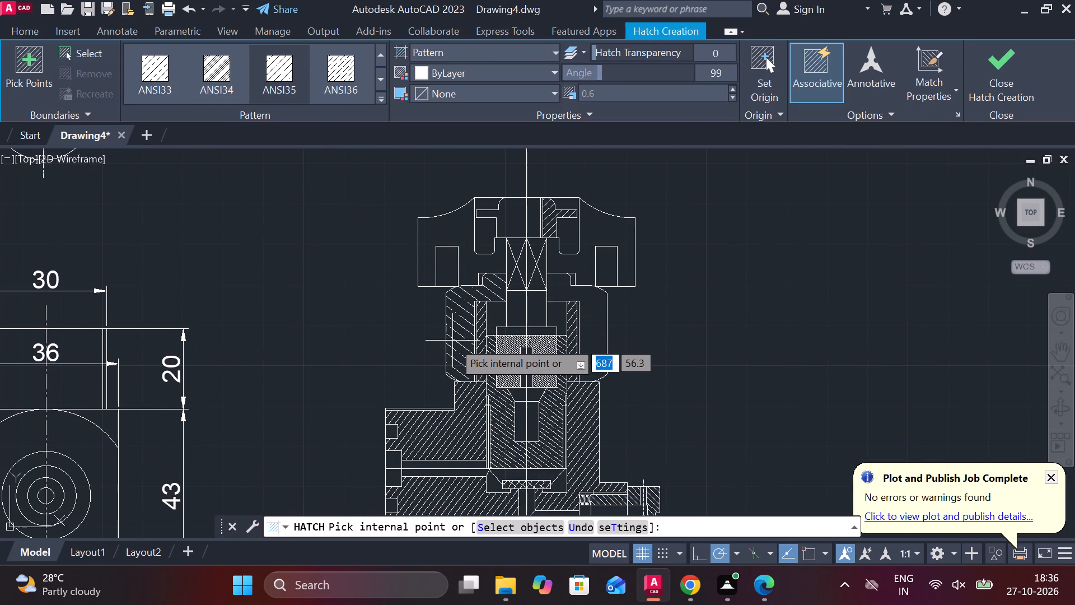
click(452, 341)
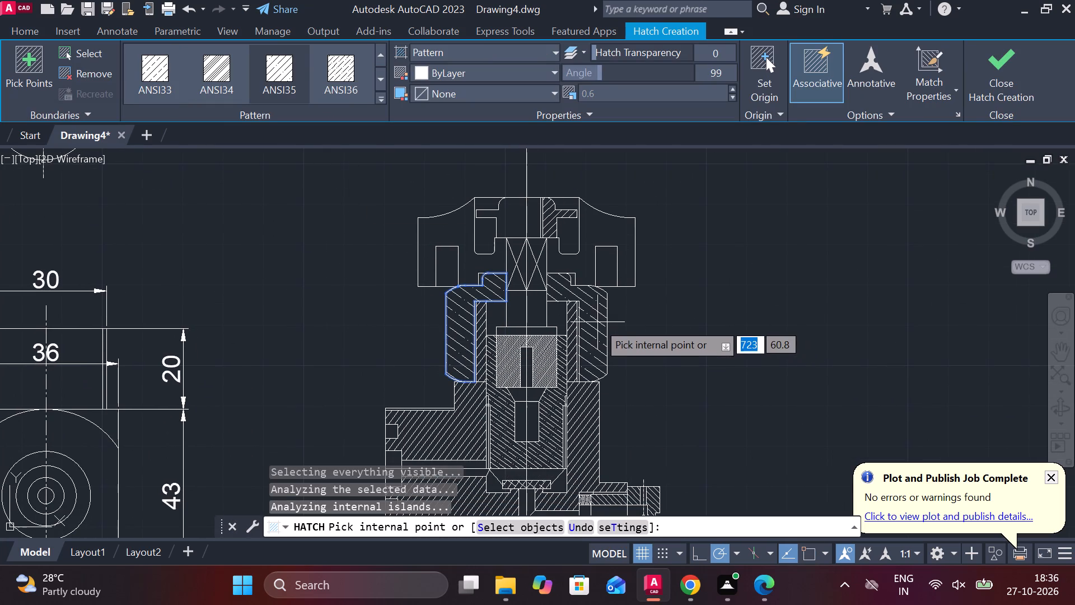
click(597, 322)
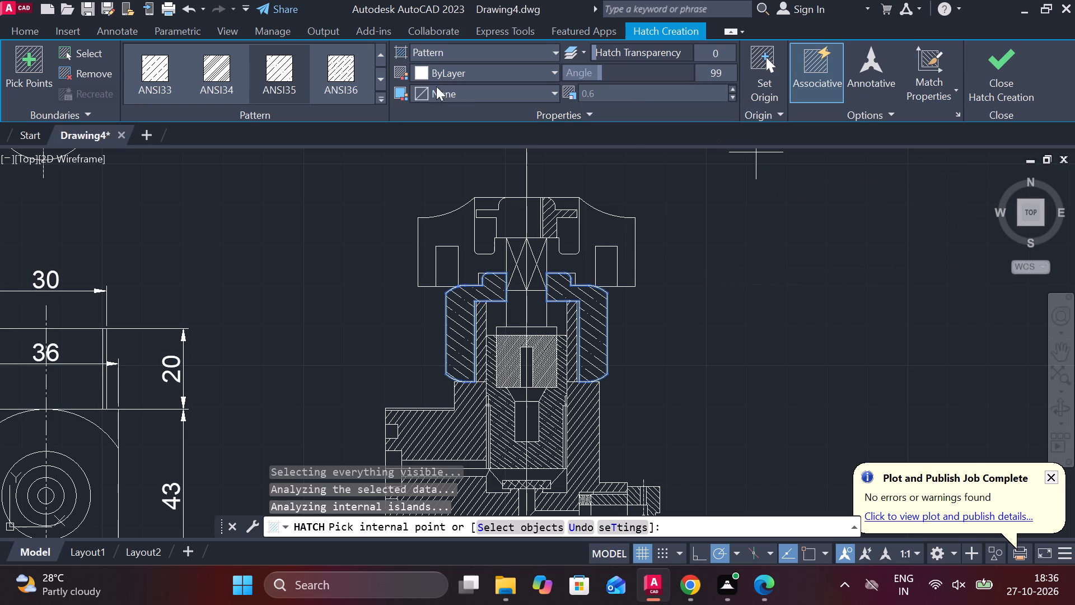
click(382, 61)
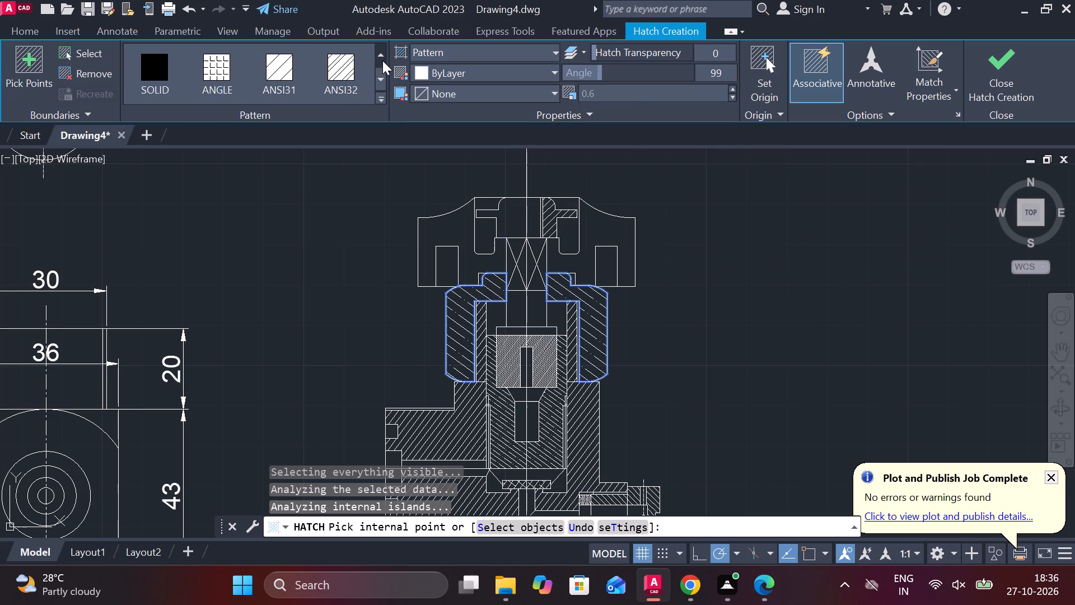
click(296, 70)
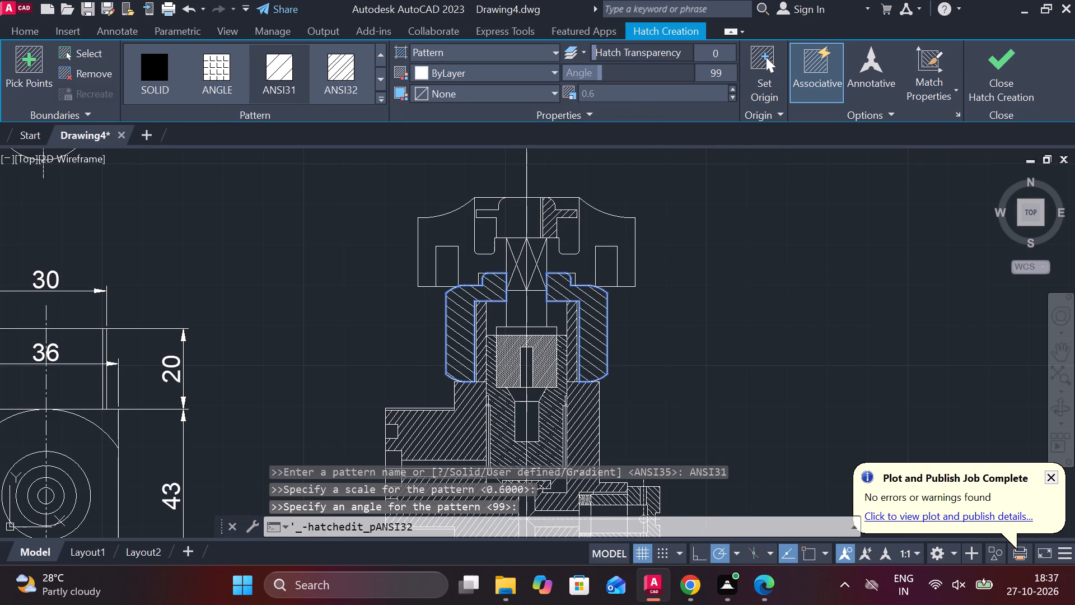
click(992, 79)
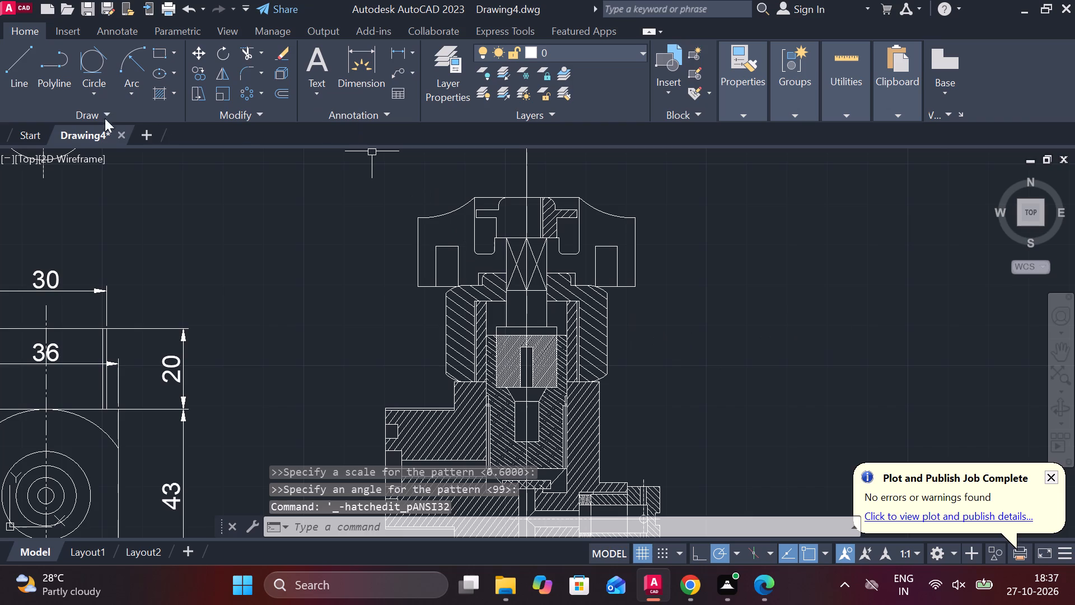
Hatch both sectioned halves of the handwheel at angle 0, keeping the scale at 0.6.
click(154, 92)
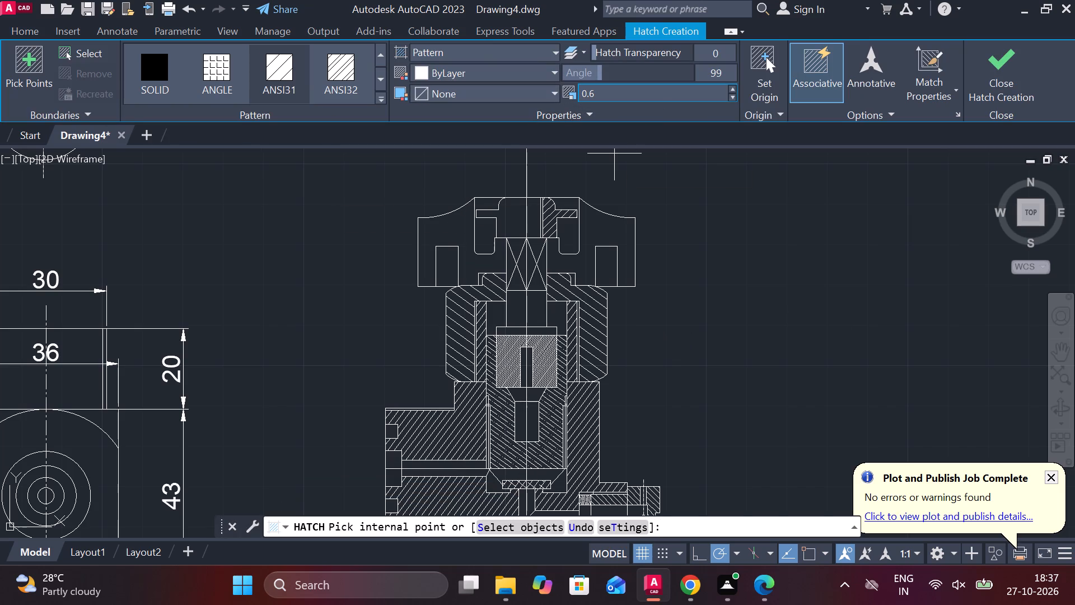
click(716, 76)
key(o)
key(BackSpace)
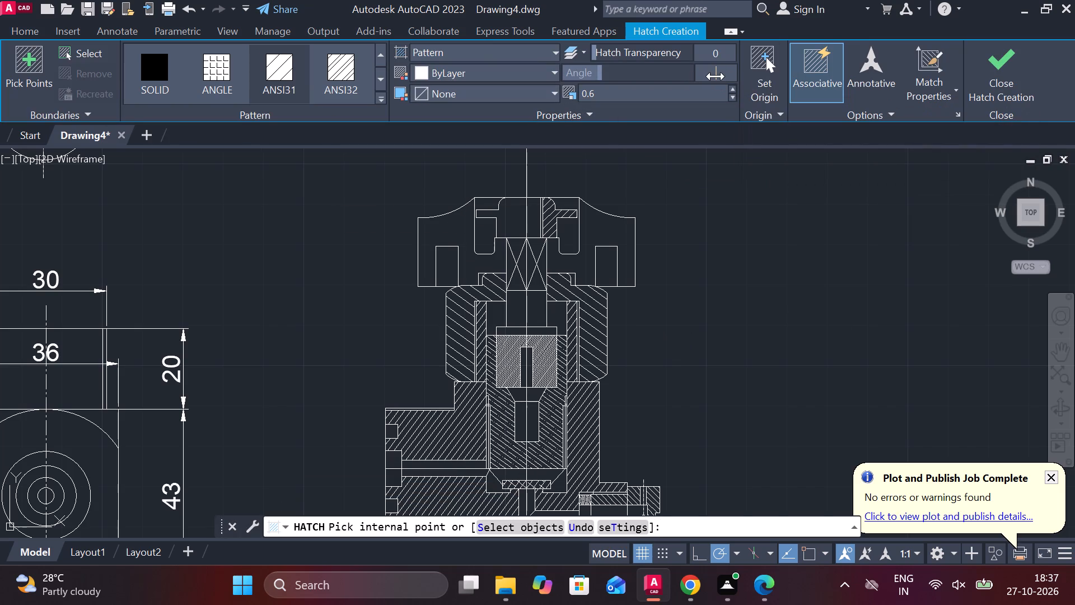
key(0)
key(Return)
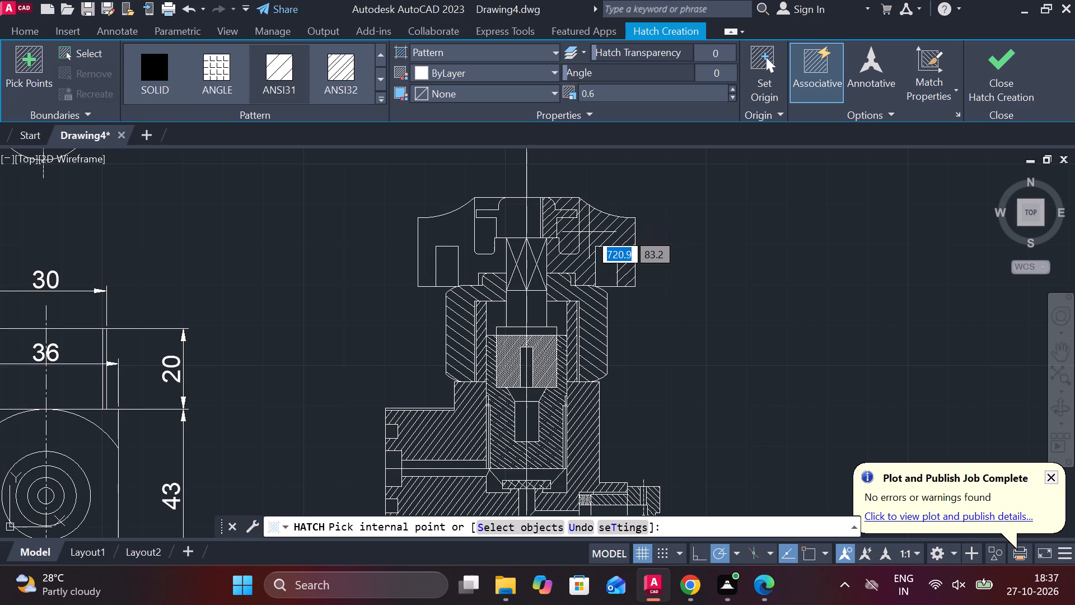
scroll(589, 232, up, 2)
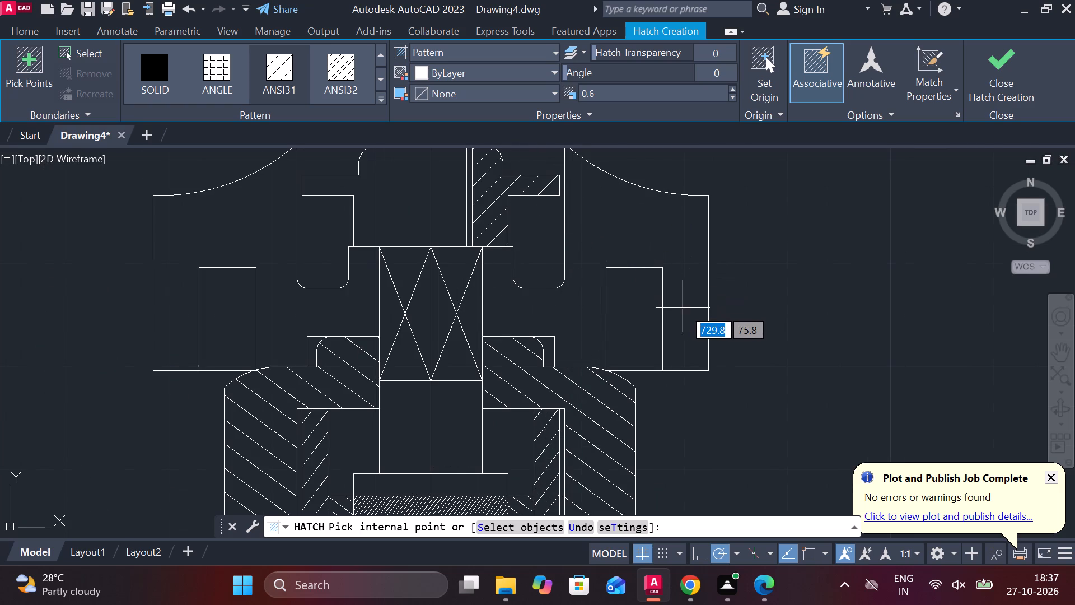
click(671, 291)
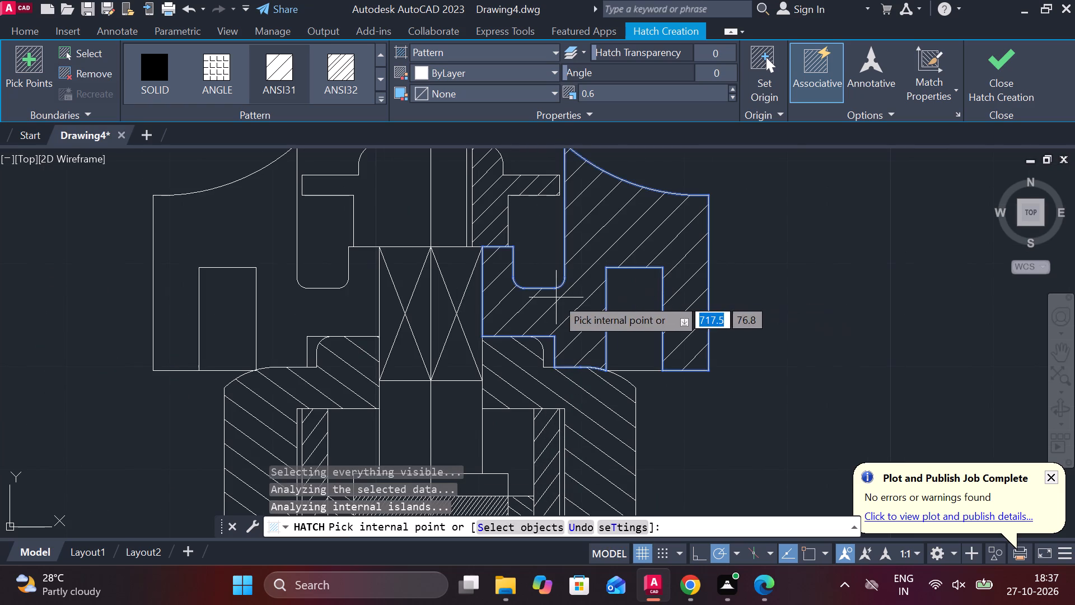
scroll(556, 297, down, 1)
click(363, 259)
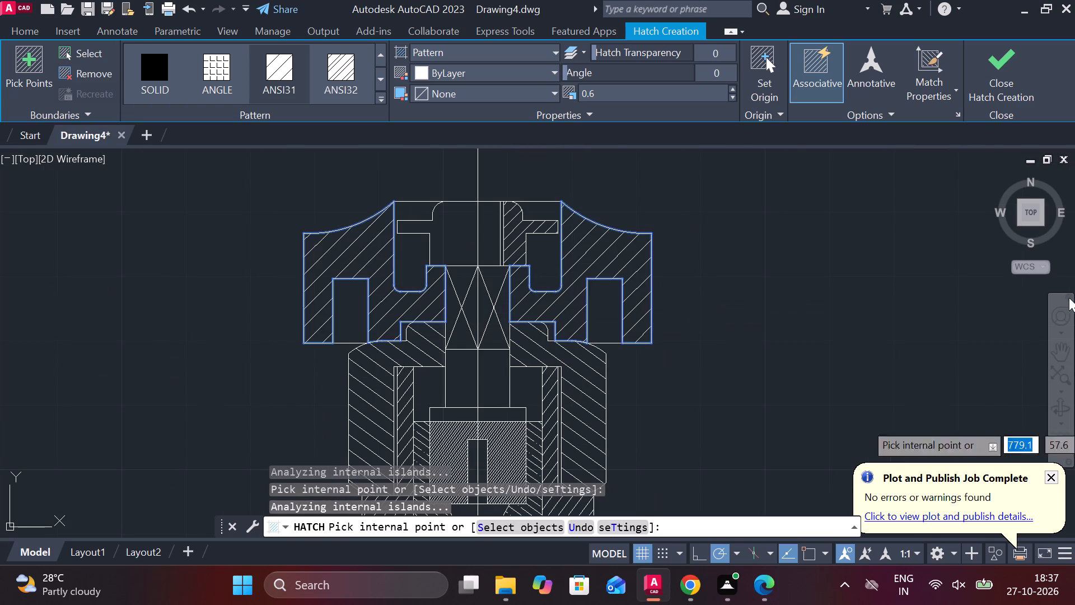
click(1002, 75)
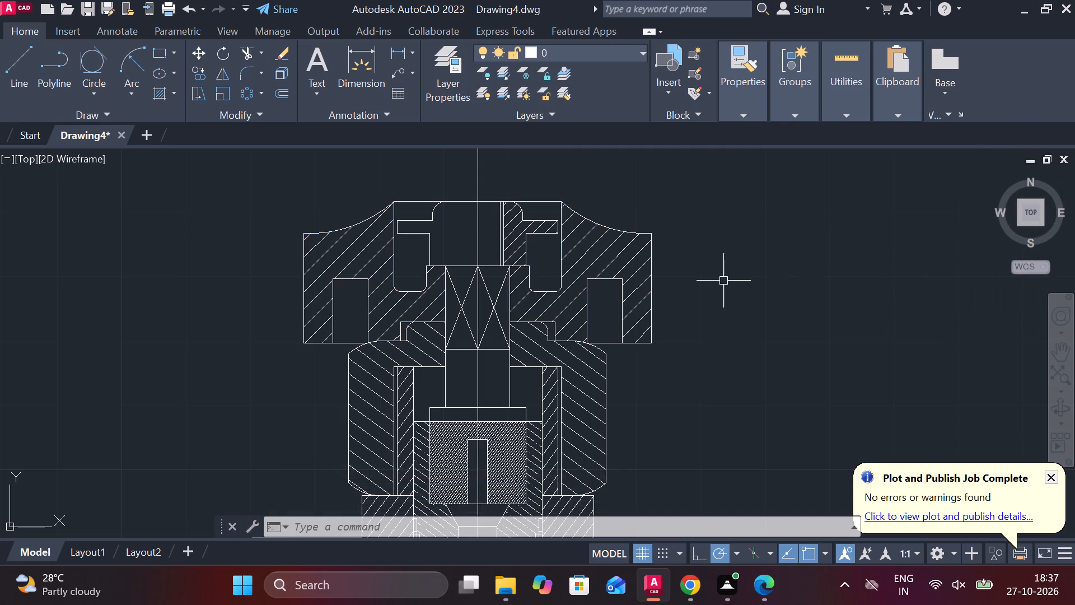
Erase the hatch on the right half of the flanged part inside the handwheel recess, along with its two adjacent vertical lines.
scroll(526, 225, up, 1)
click(517, 223)
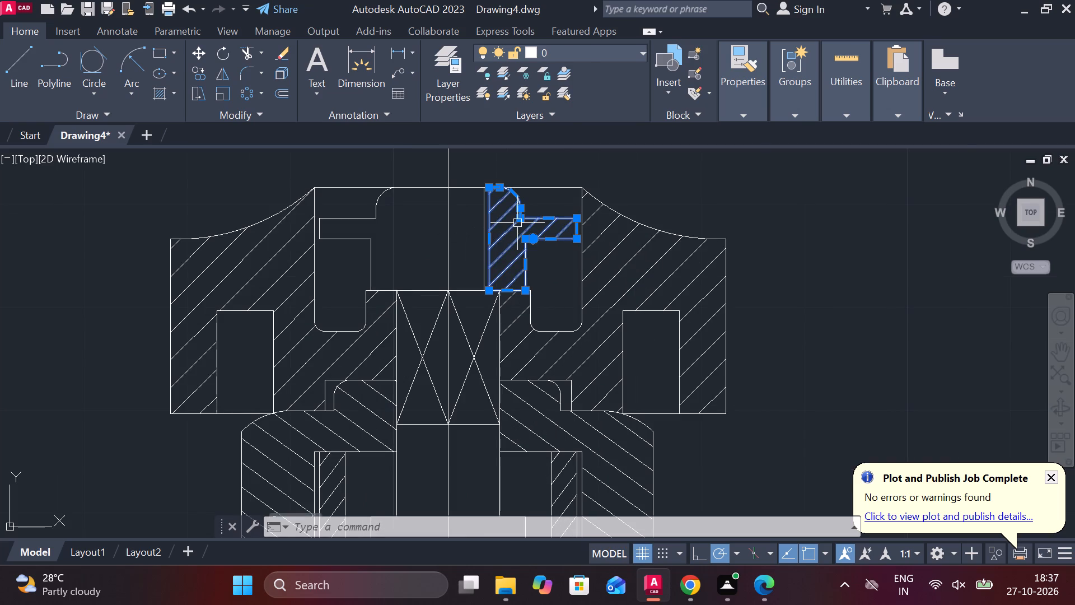
text(E)
key(space)
click(483, 232)
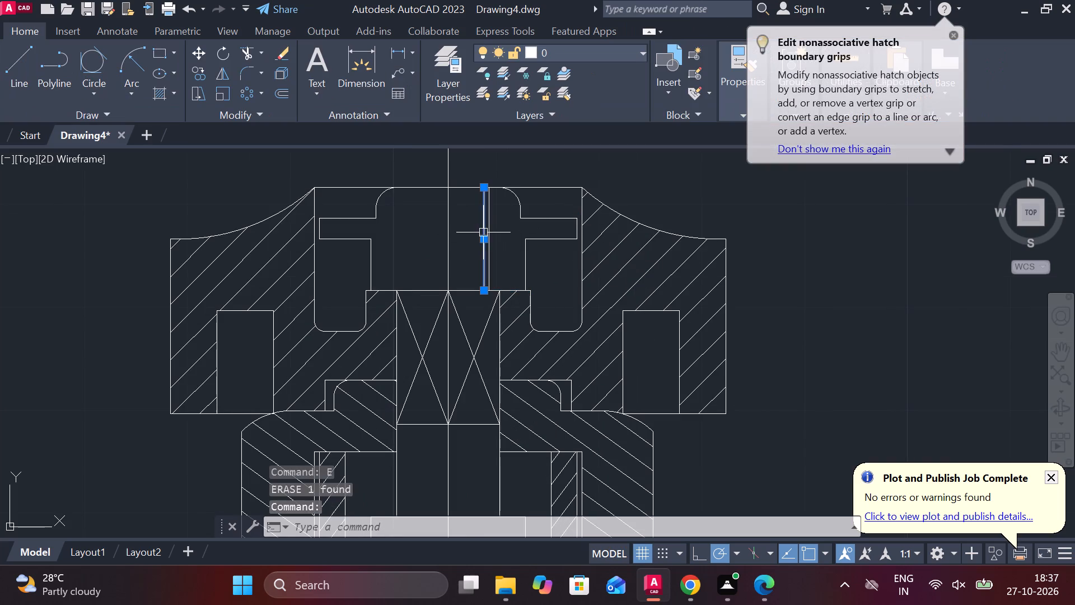
click(489, 231)
text(E)
key(space)
Look over the numbered part details around the assembly, ending on the spring, part 5.
scroll(492, 241, down, 1)
scroll(630, 248, down, 2)
scroll(721, 258, down, 2)
middle_drag(282, 230, 374, 328)
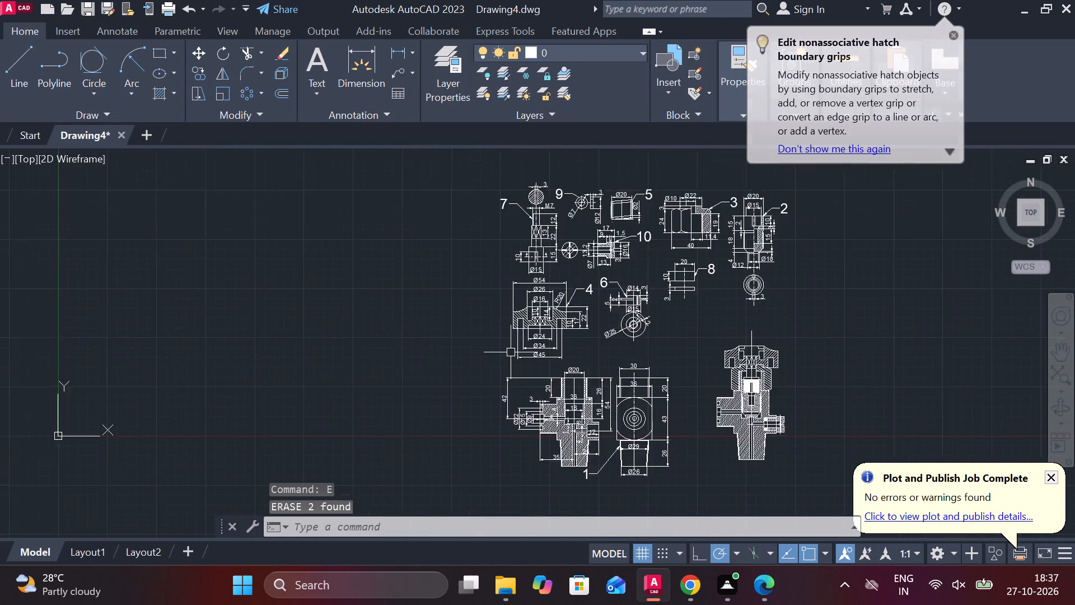
scroll(513, 352, down, 1)
middle_drag(408, 338, 533, 311)
scroll(538, 308, down, 2)
scroll(618, 322, up, 3)
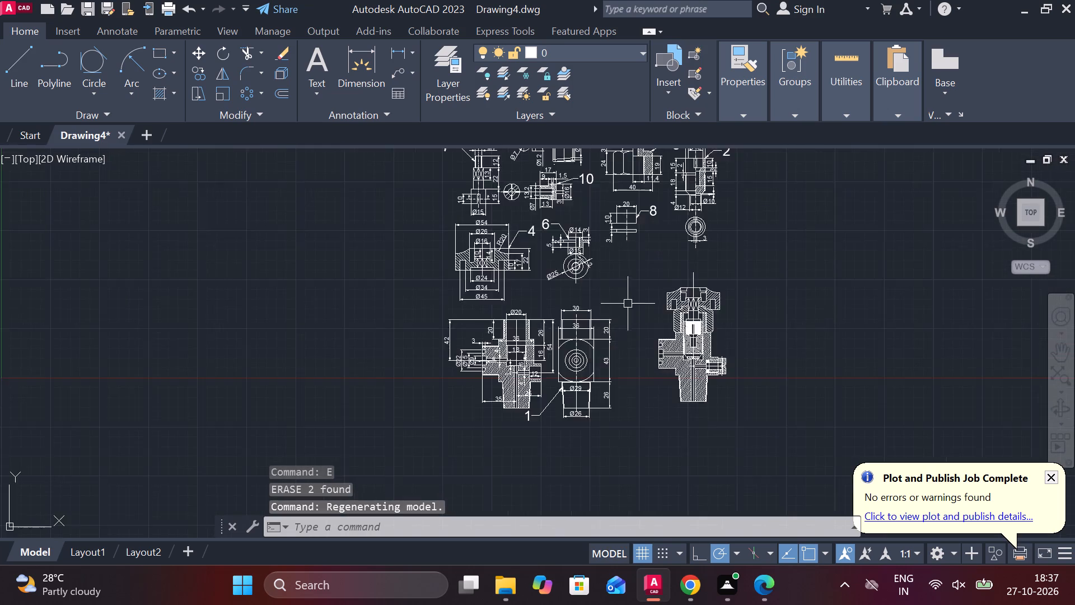
scroll(628, 301, up, 2)
middle_drag(638, 241, 639, 320)
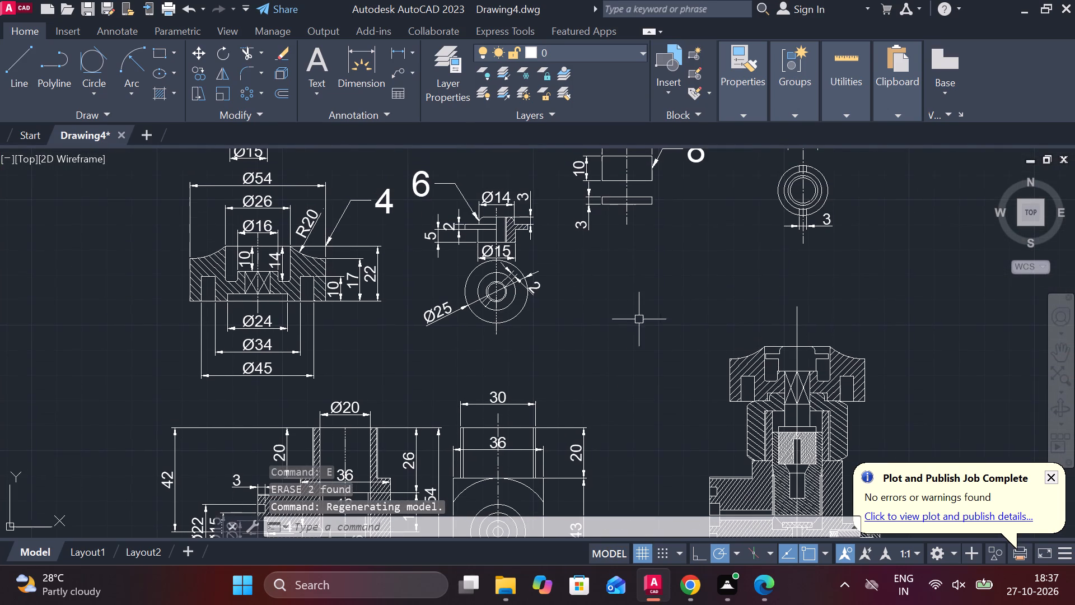
middle_drag(656, 292, 619, 343)
middle_drag(640, 292, 639, 327)
scroll(638, 320, down, 1)
middle_drag(630, 341, 623, 277)
middle_drag(621, 317, 631, 247)
middle_drag(644, 238, 630, 376)
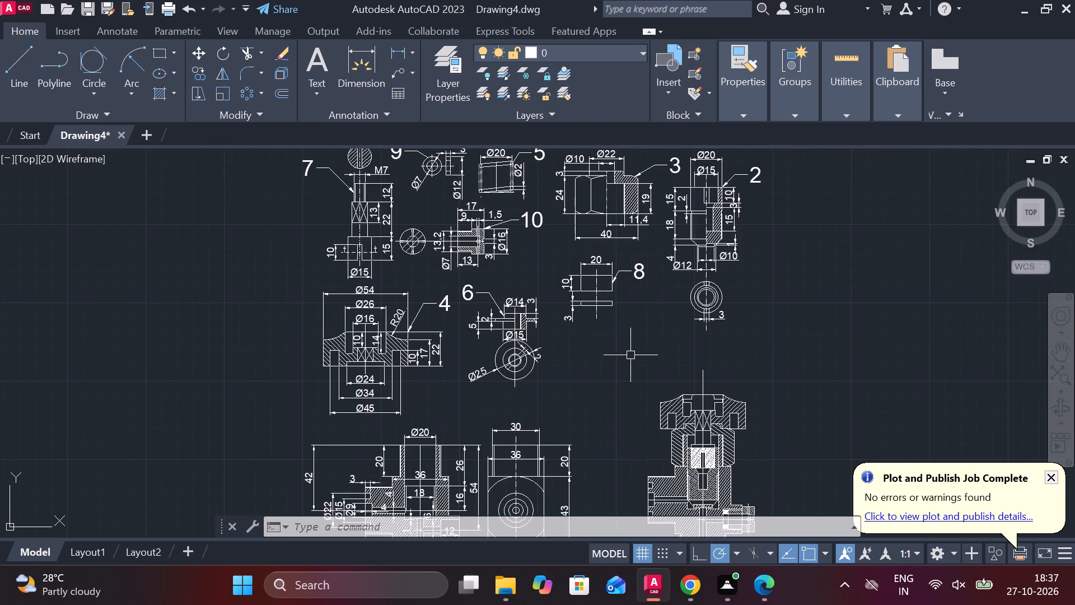
scroll(458, 184, up, 1)
middle_drag(494, 209, 468, 371)
scroll(482, 319, up, 3)
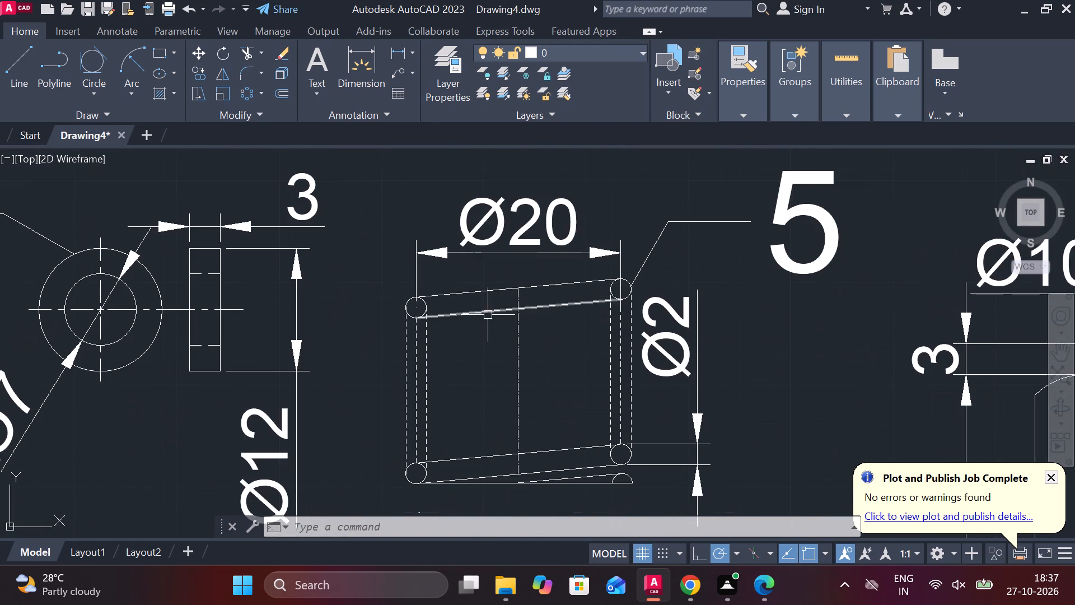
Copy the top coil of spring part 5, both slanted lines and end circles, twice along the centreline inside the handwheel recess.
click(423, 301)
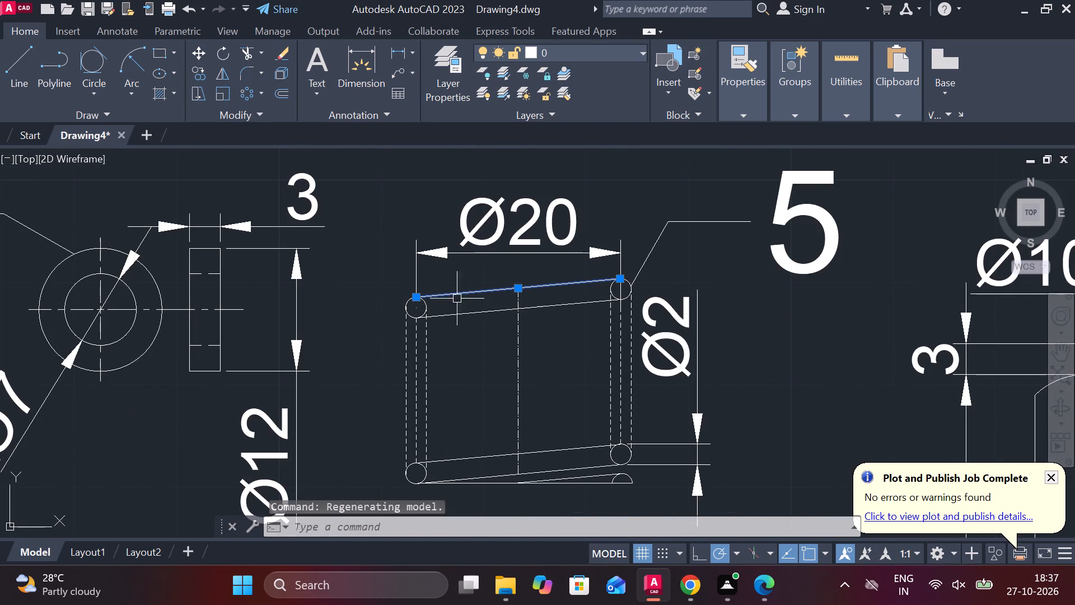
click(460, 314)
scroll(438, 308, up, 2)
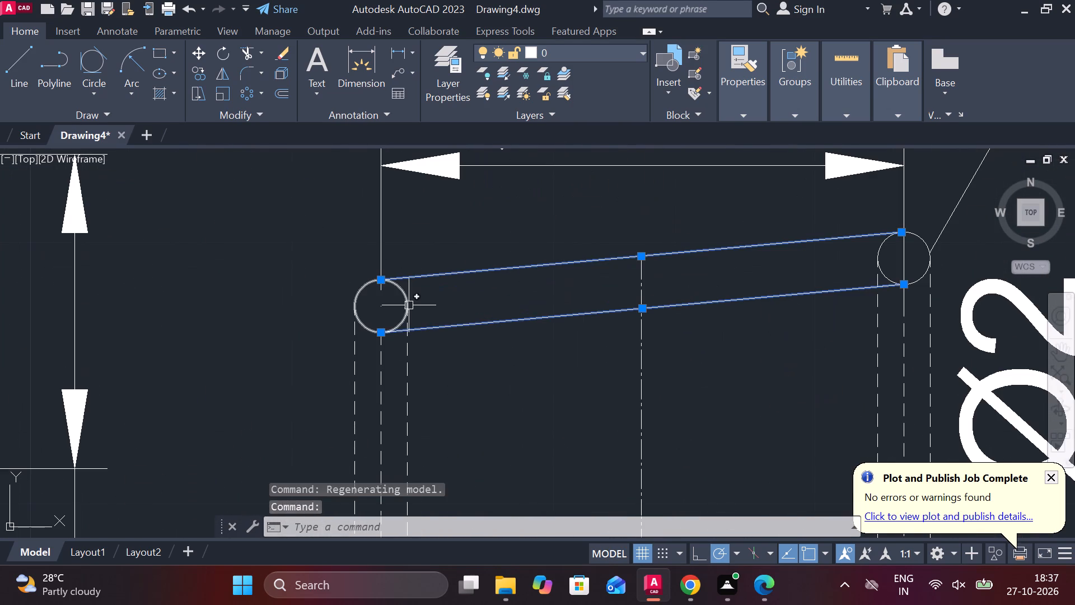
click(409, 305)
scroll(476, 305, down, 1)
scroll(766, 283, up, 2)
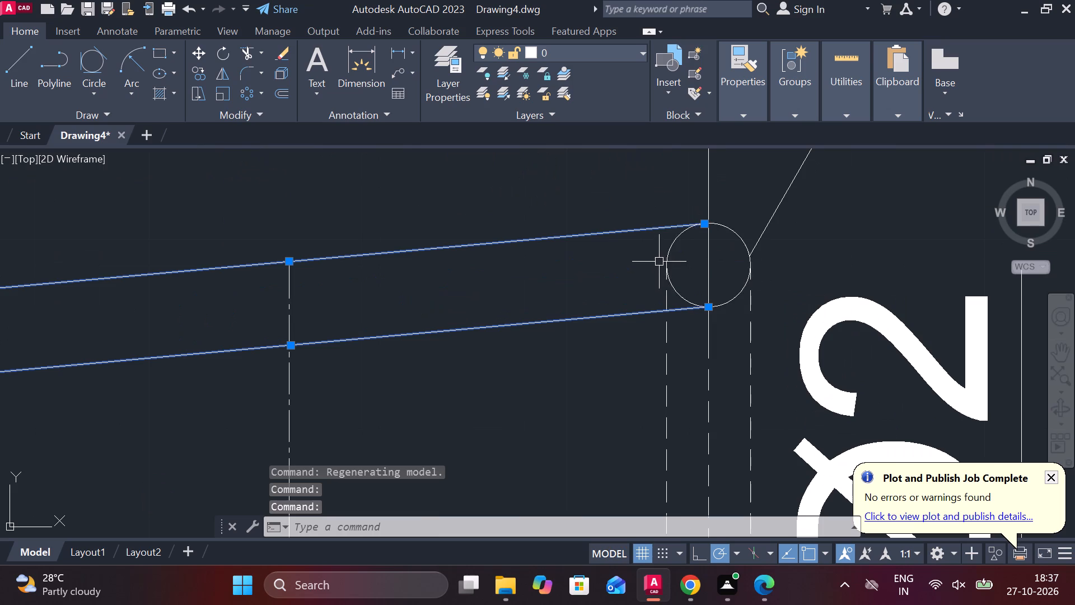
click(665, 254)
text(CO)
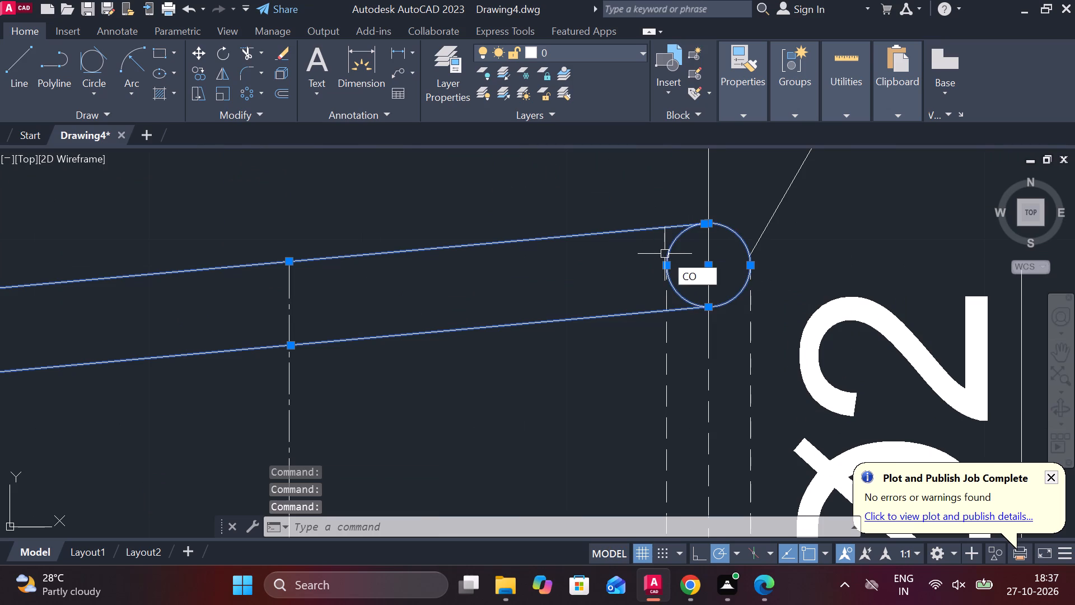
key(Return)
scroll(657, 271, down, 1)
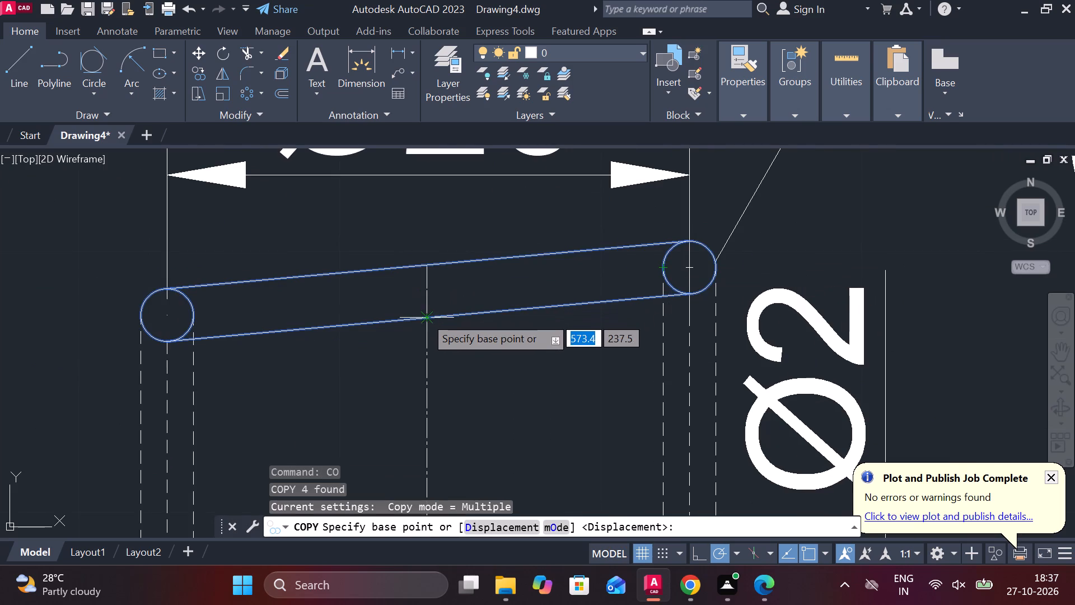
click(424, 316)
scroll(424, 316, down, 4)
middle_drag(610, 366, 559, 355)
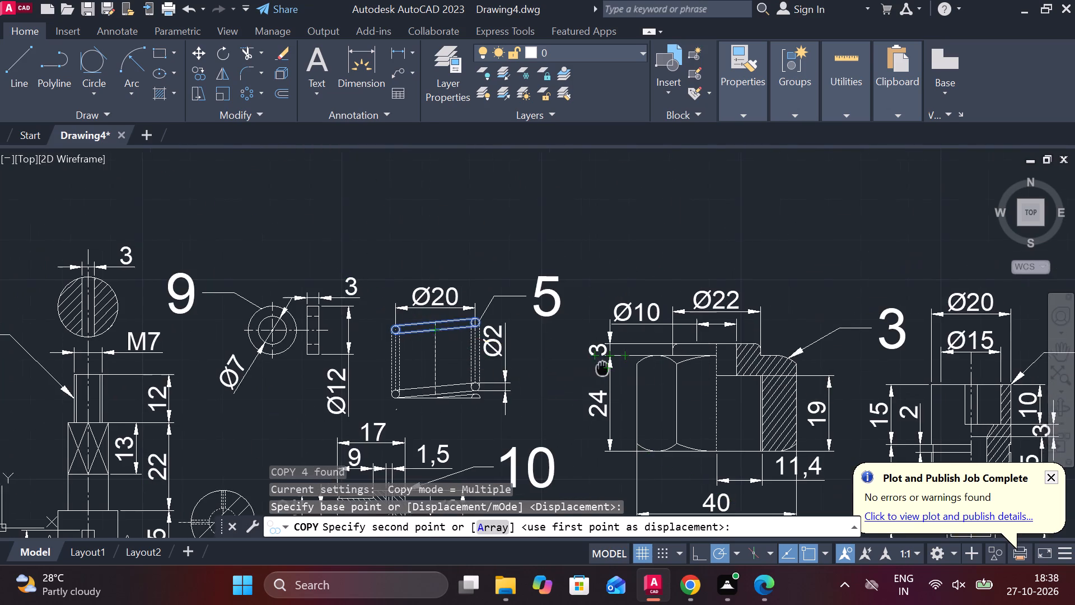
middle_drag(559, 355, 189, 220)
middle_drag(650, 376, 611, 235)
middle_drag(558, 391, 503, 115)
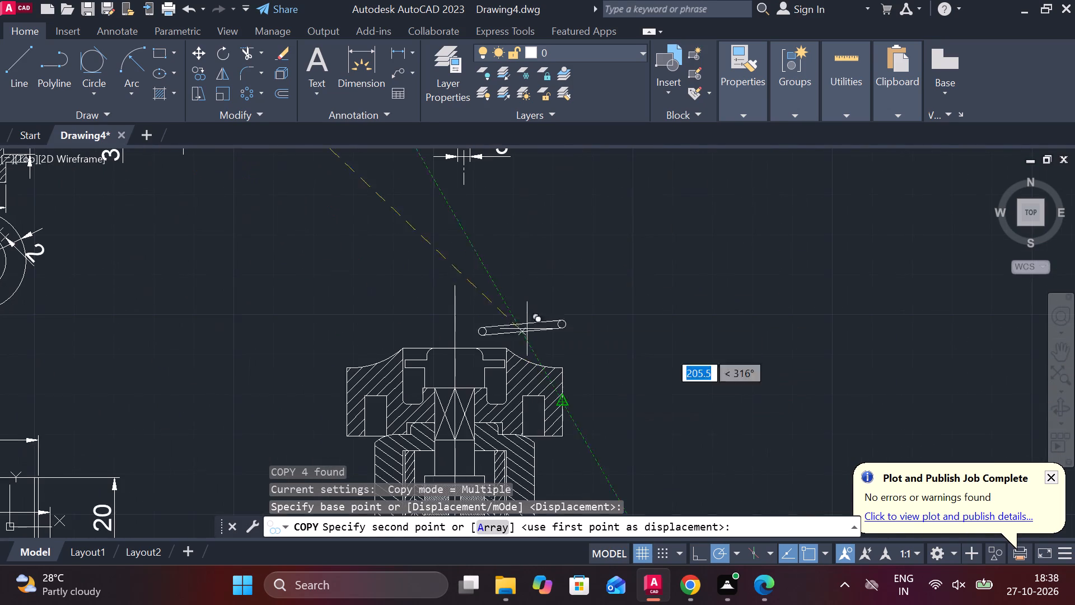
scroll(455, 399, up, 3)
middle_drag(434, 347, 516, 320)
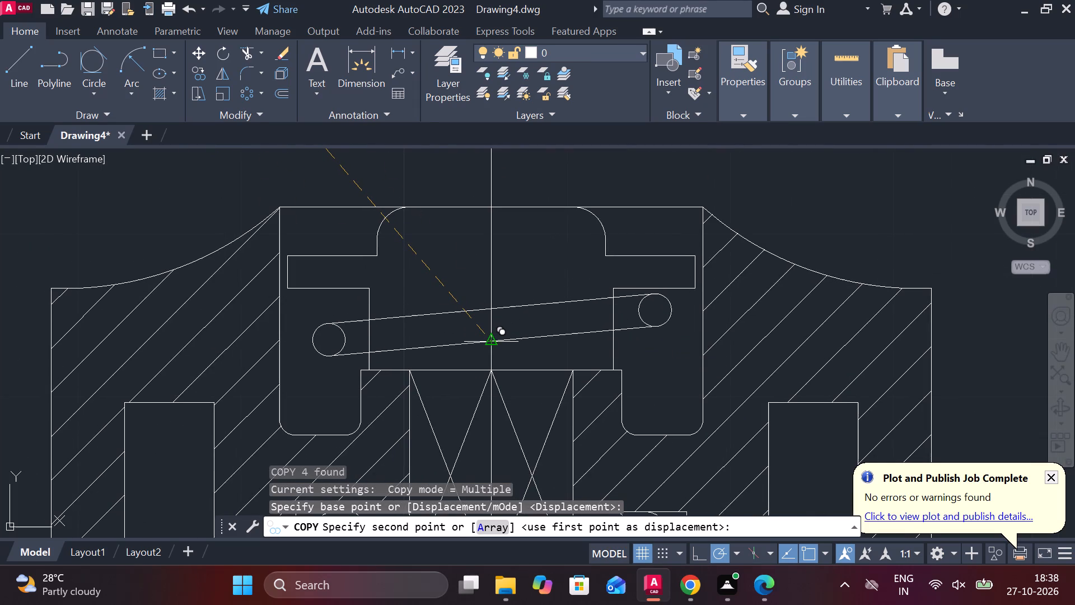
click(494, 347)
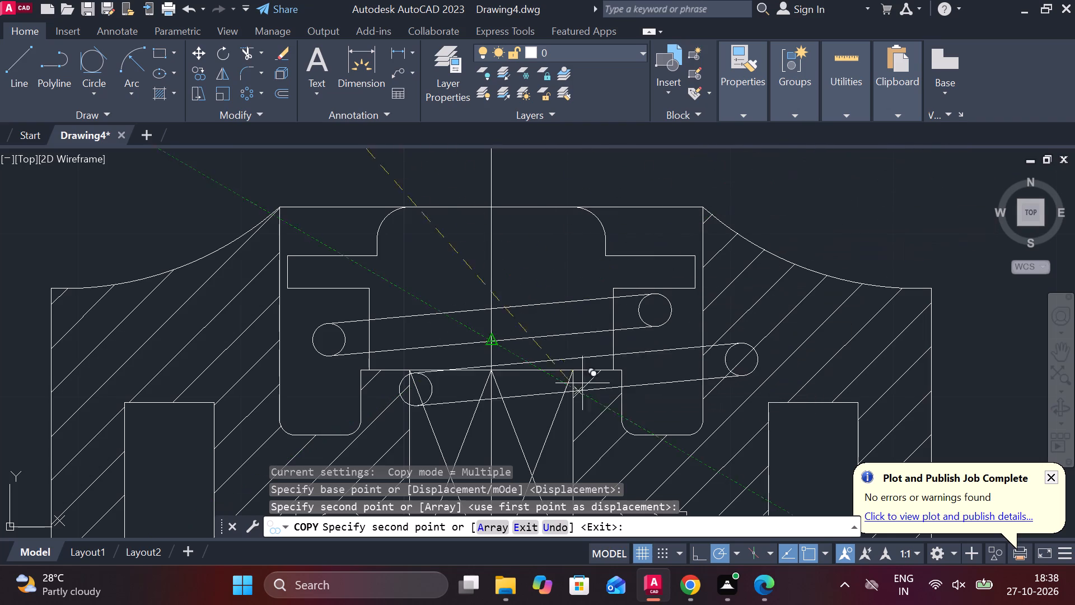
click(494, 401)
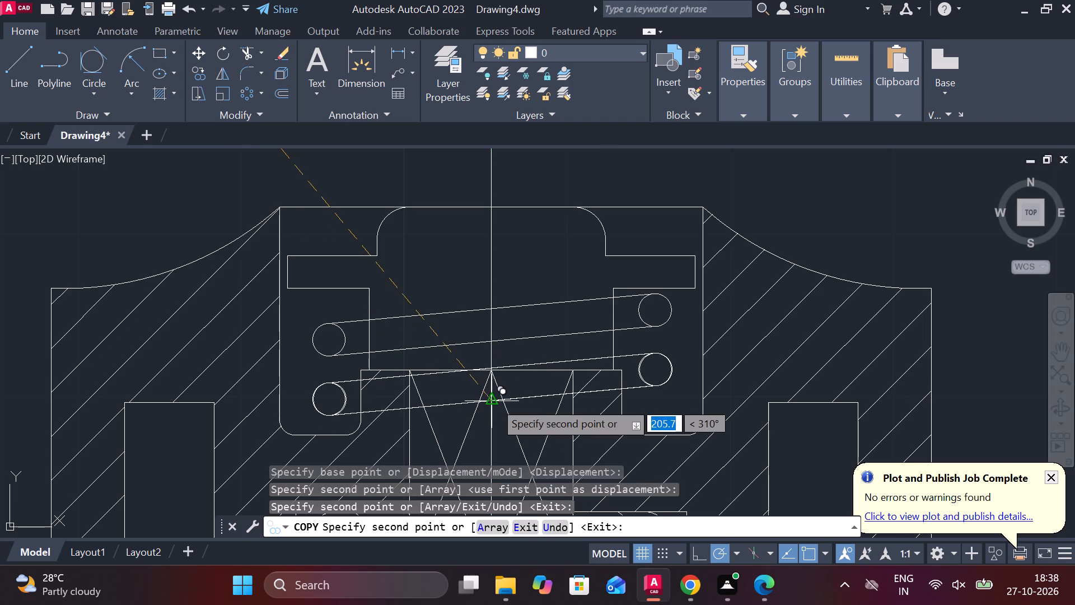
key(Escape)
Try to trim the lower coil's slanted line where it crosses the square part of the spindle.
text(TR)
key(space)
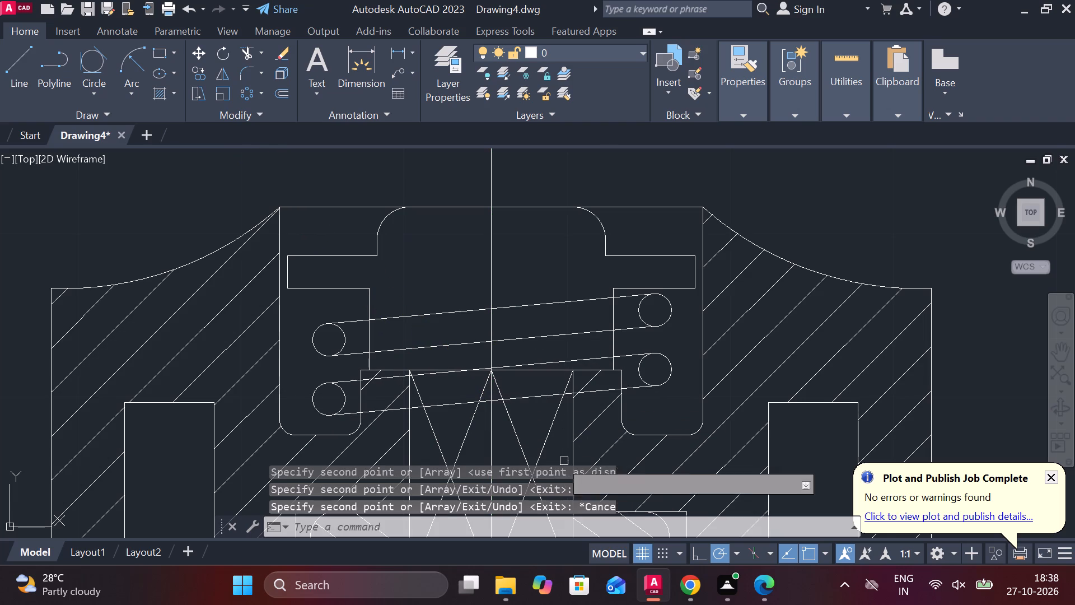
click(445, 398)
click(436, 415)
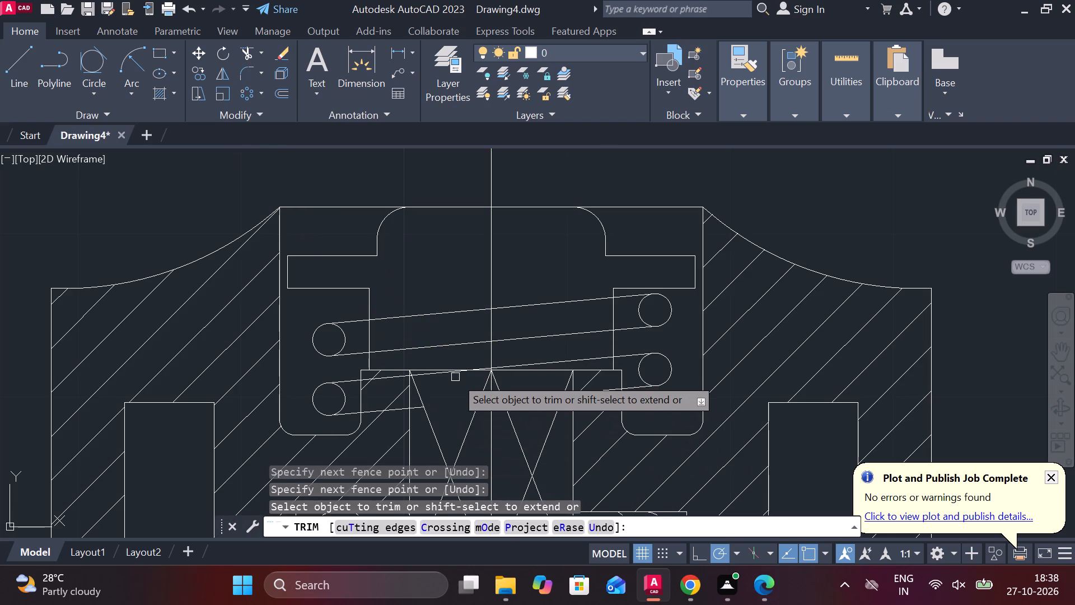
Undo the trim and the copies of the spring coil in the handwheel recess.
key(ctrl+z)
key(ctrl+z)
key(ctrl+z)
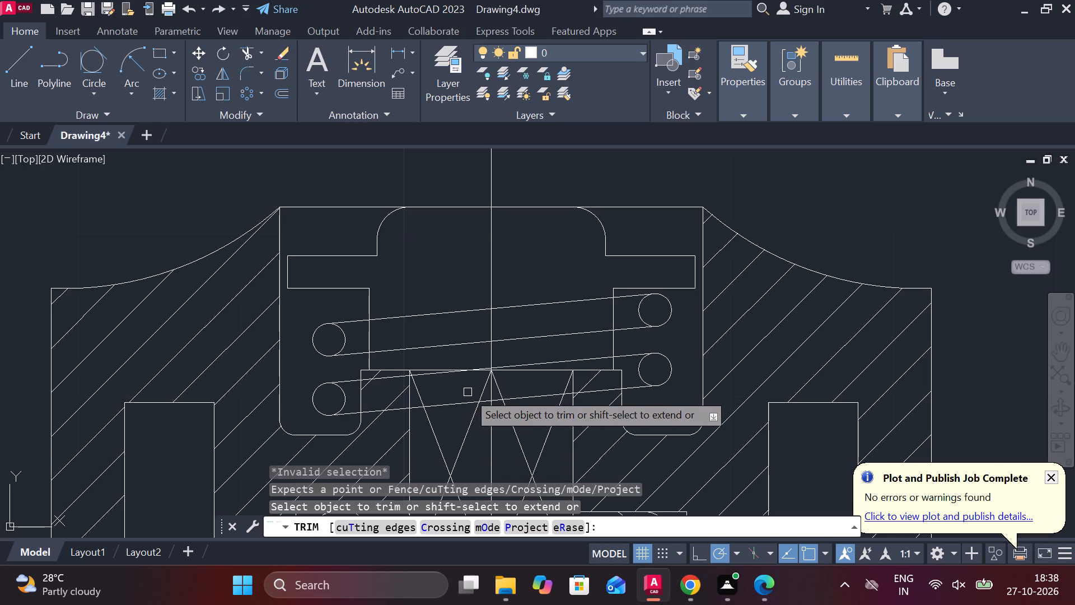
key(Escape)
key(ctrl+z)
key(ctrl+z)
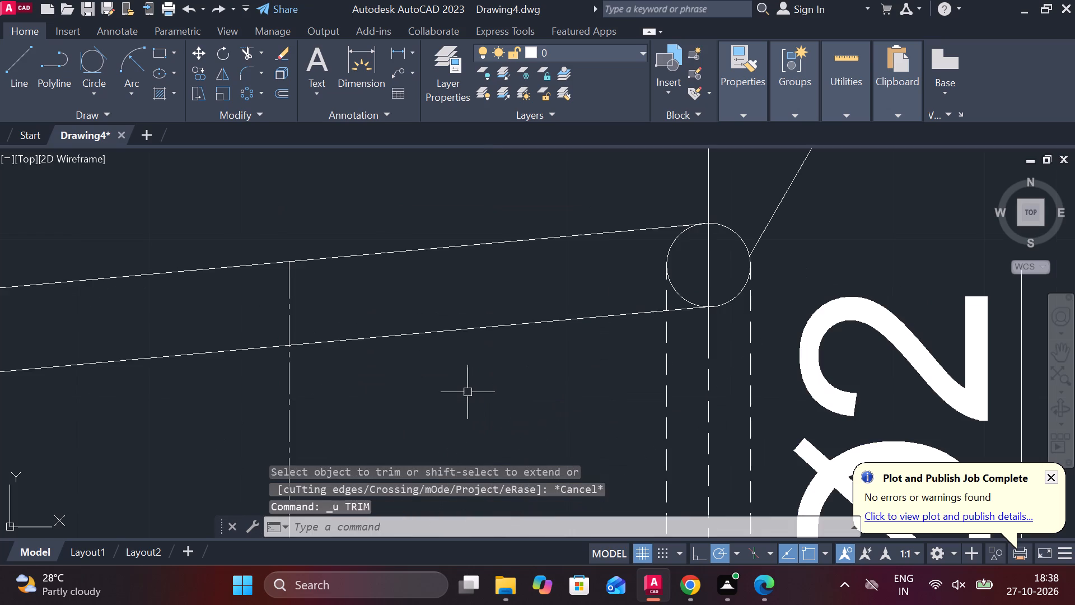
Copy the top coil of spring part 5, both slanted lines and end circles, onto the centreline inside the handwheel recess, above the spindle's square.
scroll(468, 392, down, 3)
click(468, 369)
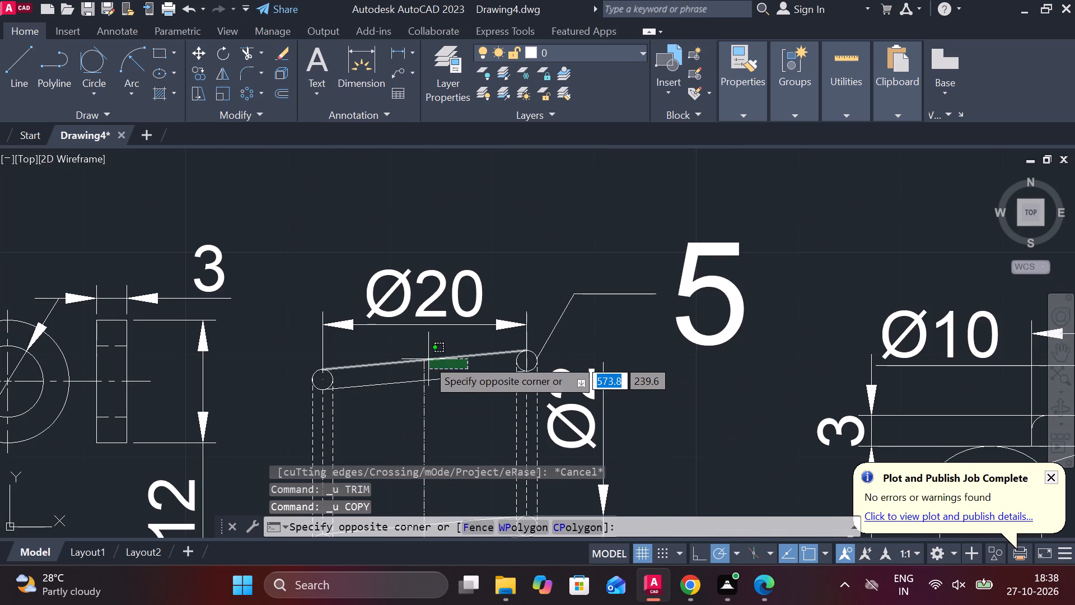
key(Escape)
click(442, 375)
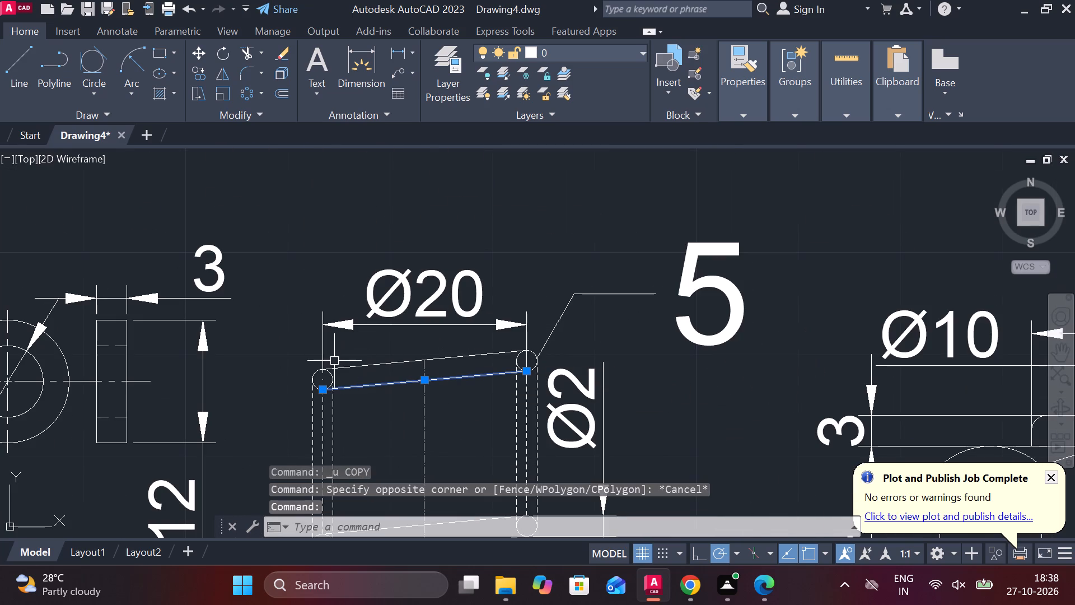
click(355, 369)
scroll(546, 369, up, 3)
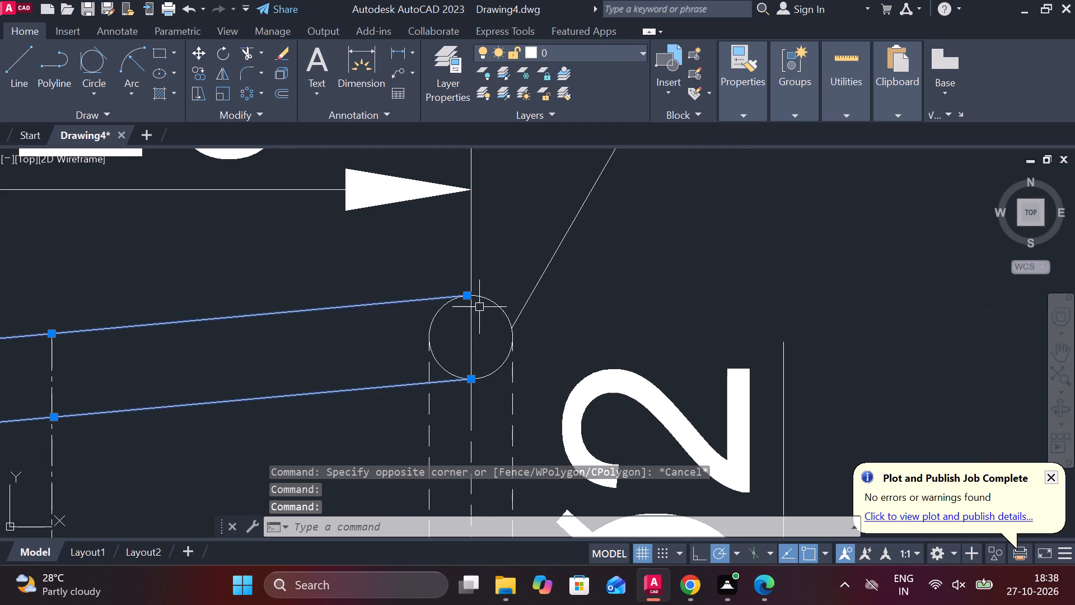
click(499, 304)
scroll(426, 327, down, 2)
middle_drag(345, 361, 632, 332)
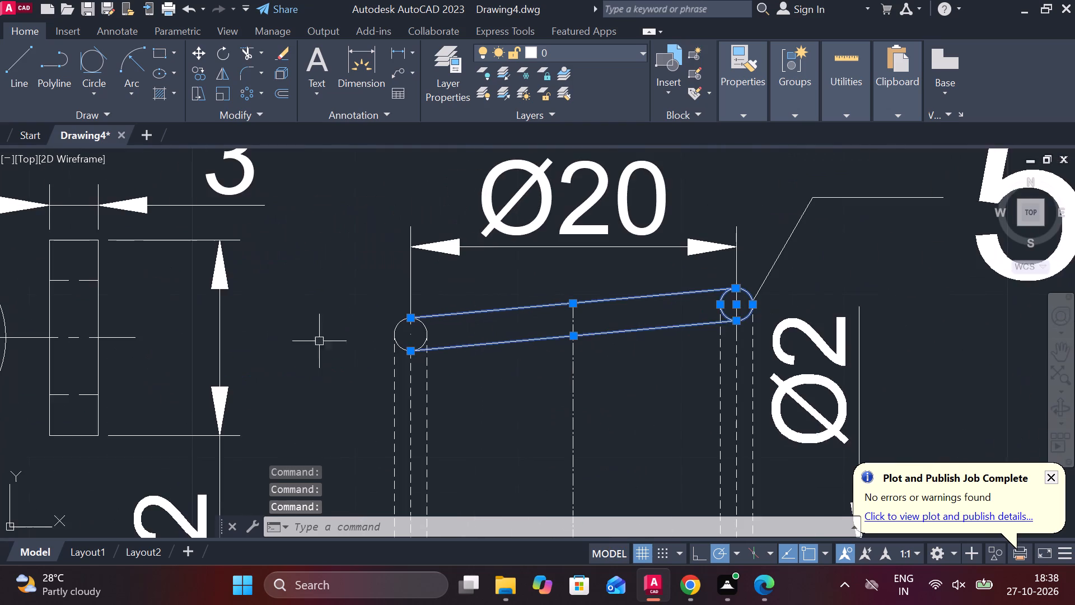
scroll(314, 329, up, 2)
click(526, 322)
scroll(530, 330, down, 1)
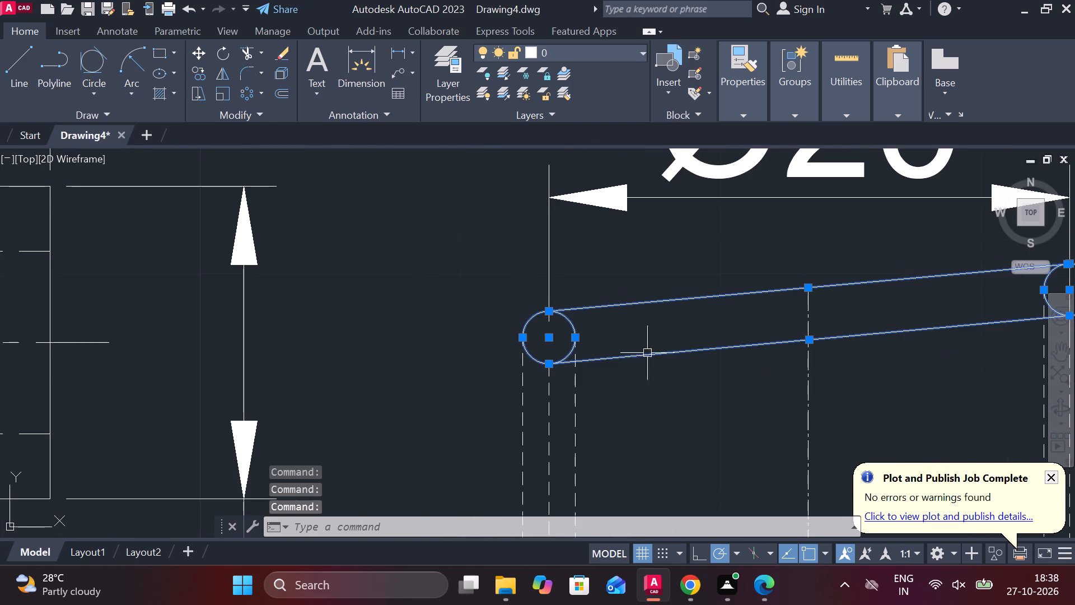
text(CO)
key(Return)
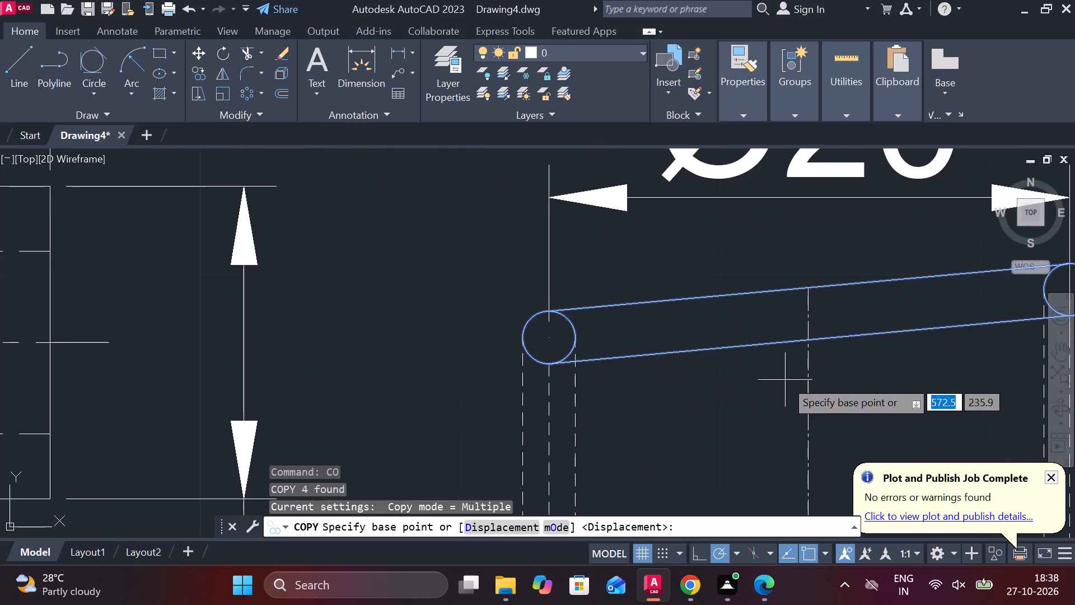
scroll(785, 380, down, 1)
click(800, 349)
scroll(800, 350, down, 2)
middle_drag(790, 356, 203, 320)
scroll(469, 362, down, 2)
middle_drag(436, 402, 153, 128)
middle_drag(316, 397, 298, 227)
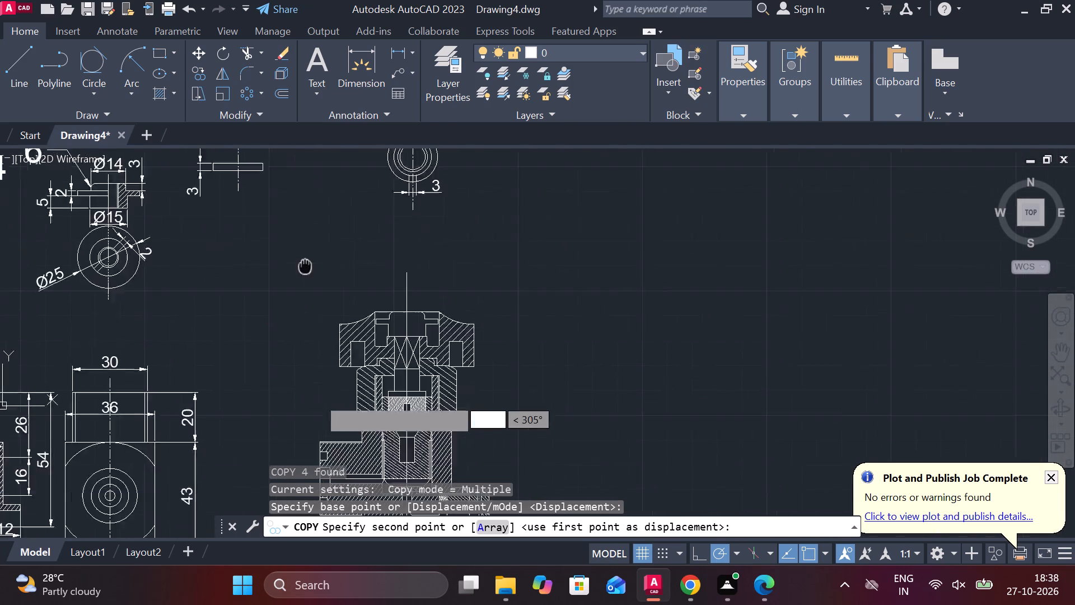
scroll(386, 322, up, 2)
scroll(392, 229, up, 2)
middle_drag(395, 227, 408, 226)
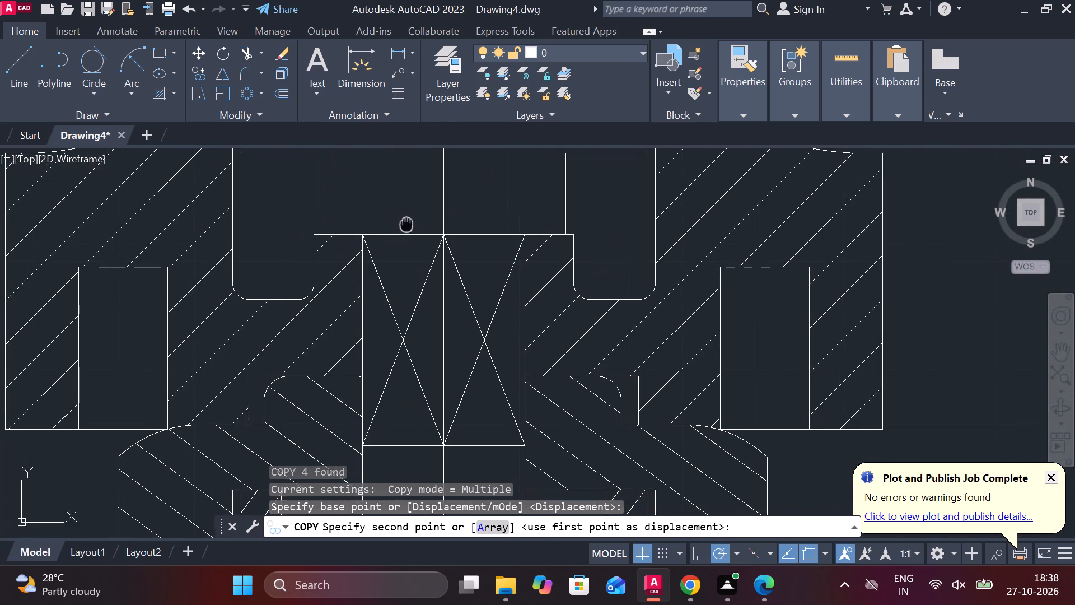
middle_drag(408, 226, 409, 262)
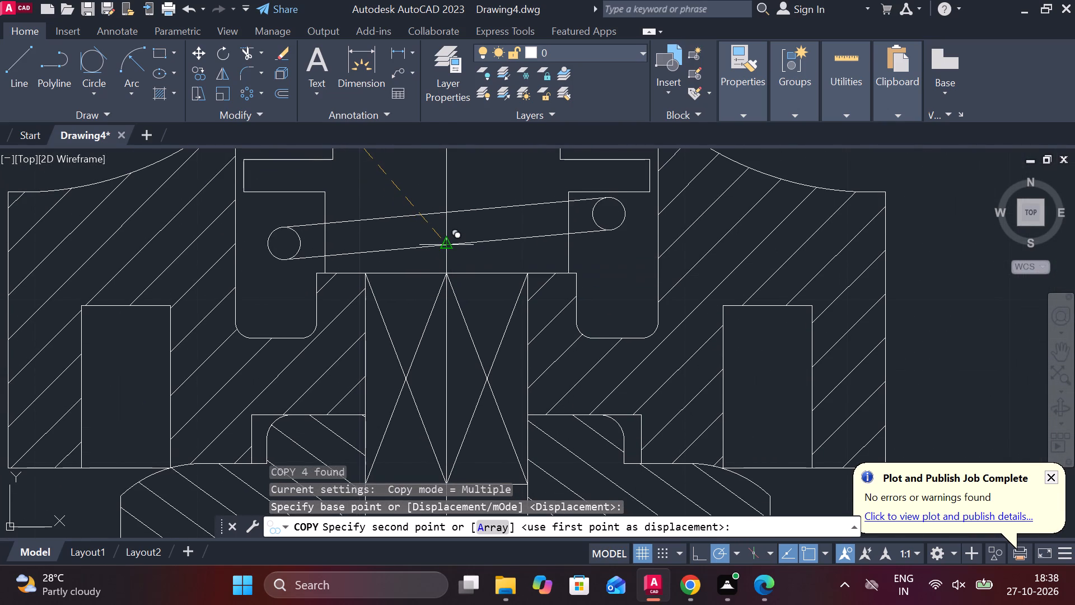
click(446, 249)
scroll(889, 166, down, 1)
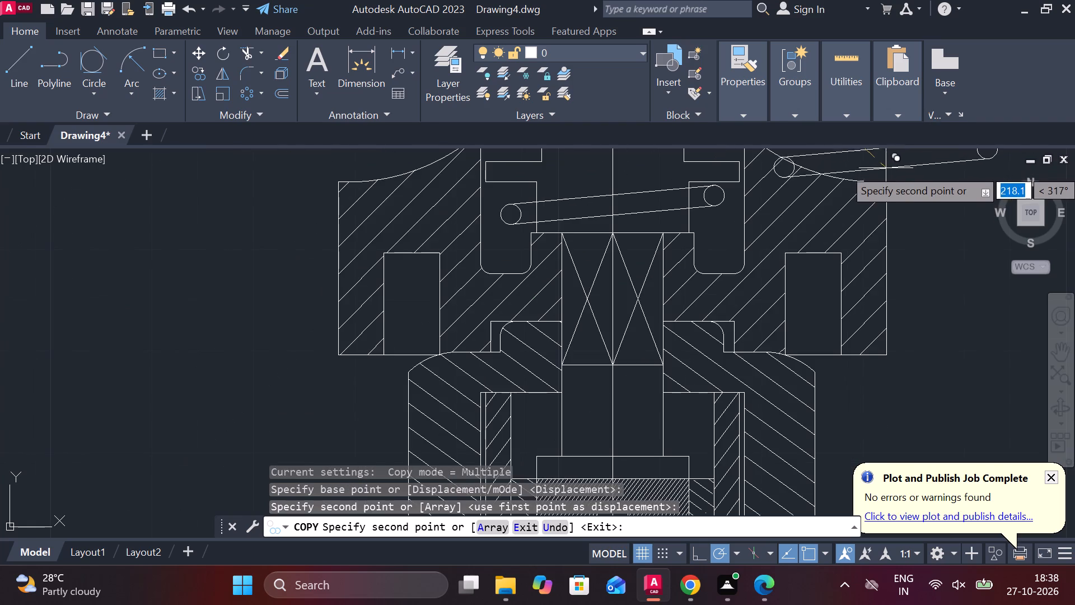
middle_drag(883, 171, 703, 206)
key(Escape)
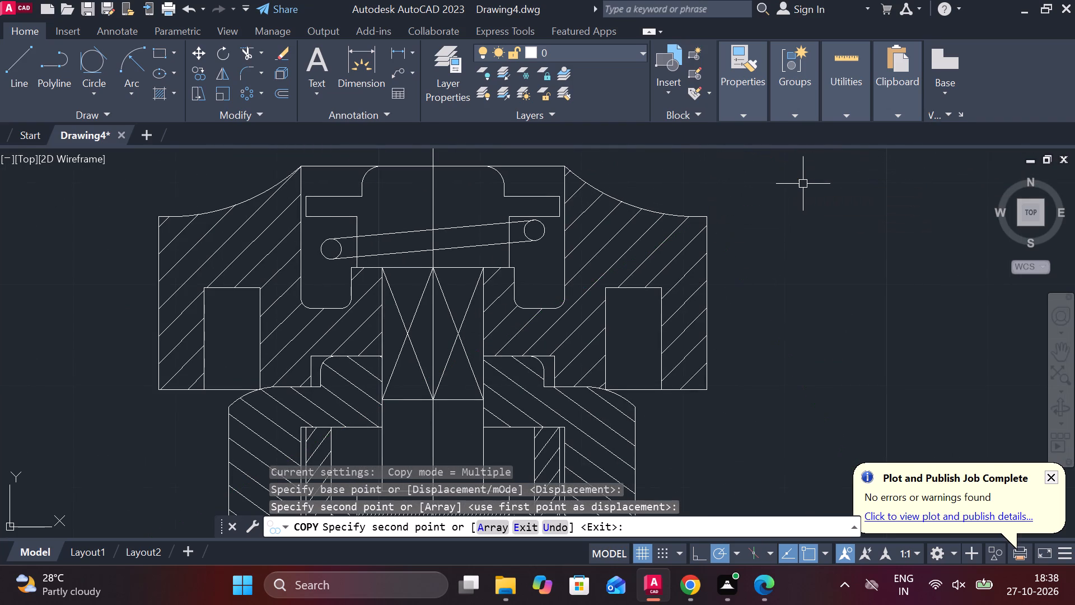
Trim both slanted coil lines between the neck edges in the handwheel recess, keeping the end circles with short stubs.
scroll(803, 184, down, 1)
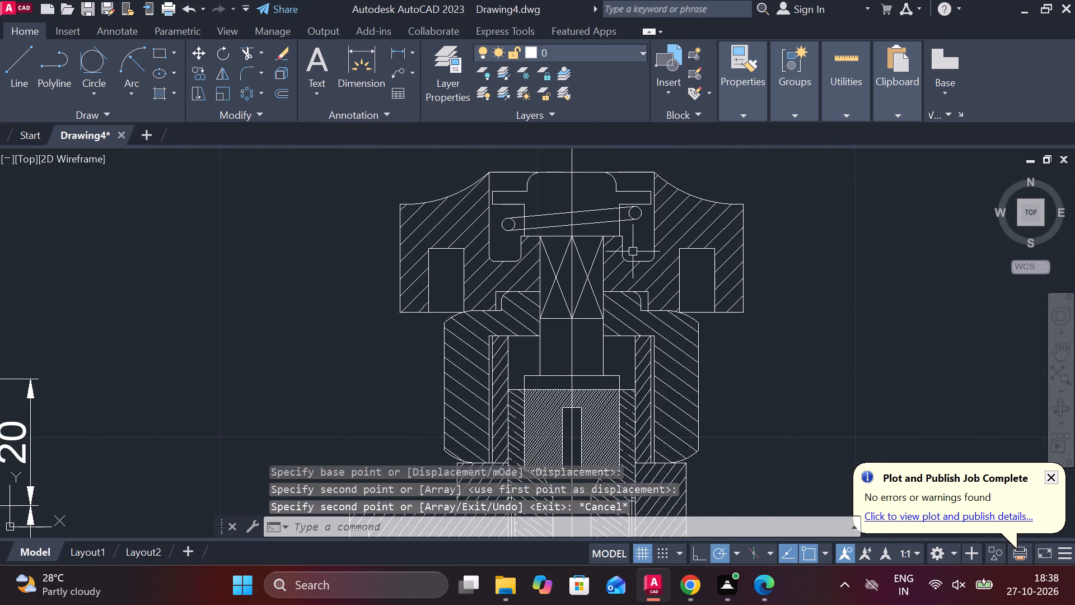
scroll(629, 247, up, 2)
text(TR)
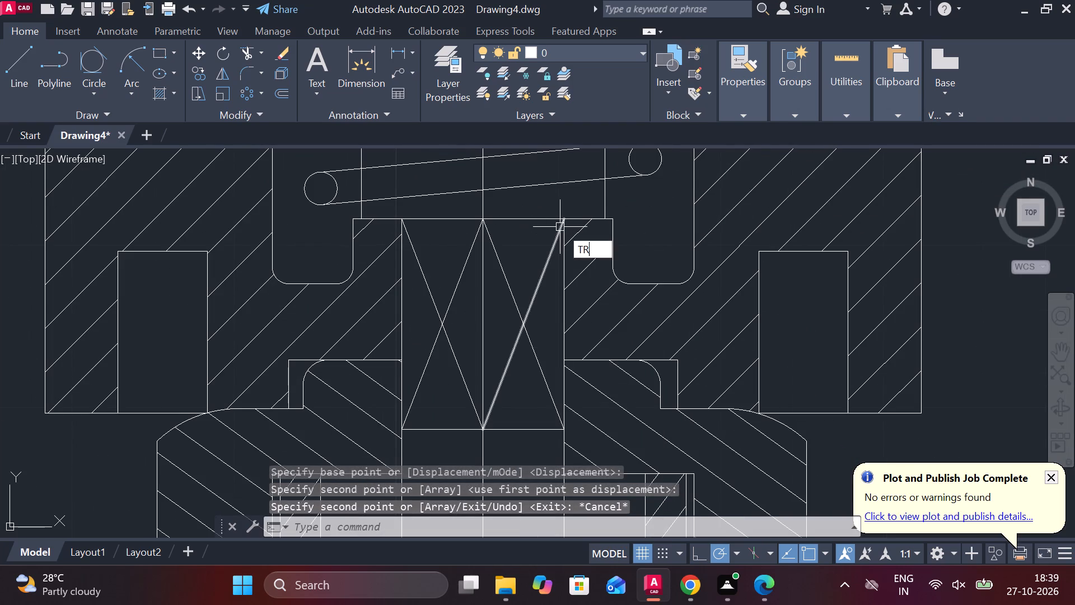
key(space)
double_click(410, 157)
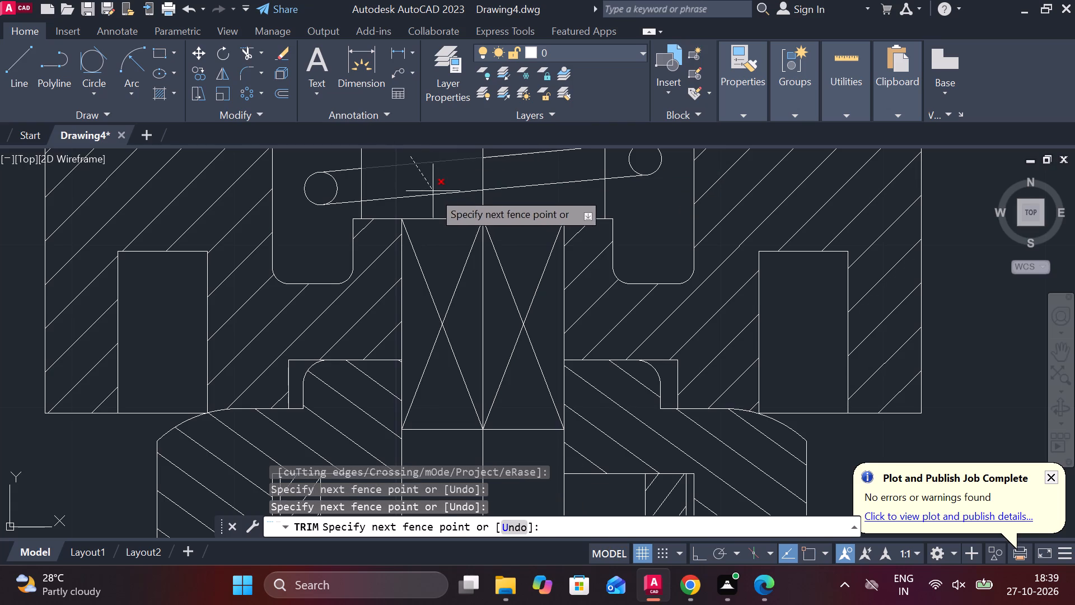
click(446, 199)
middle_drag(445, 197, 421, 259)
drag(490, 196, 488, 209)
drag(491, 237, 501, 250)
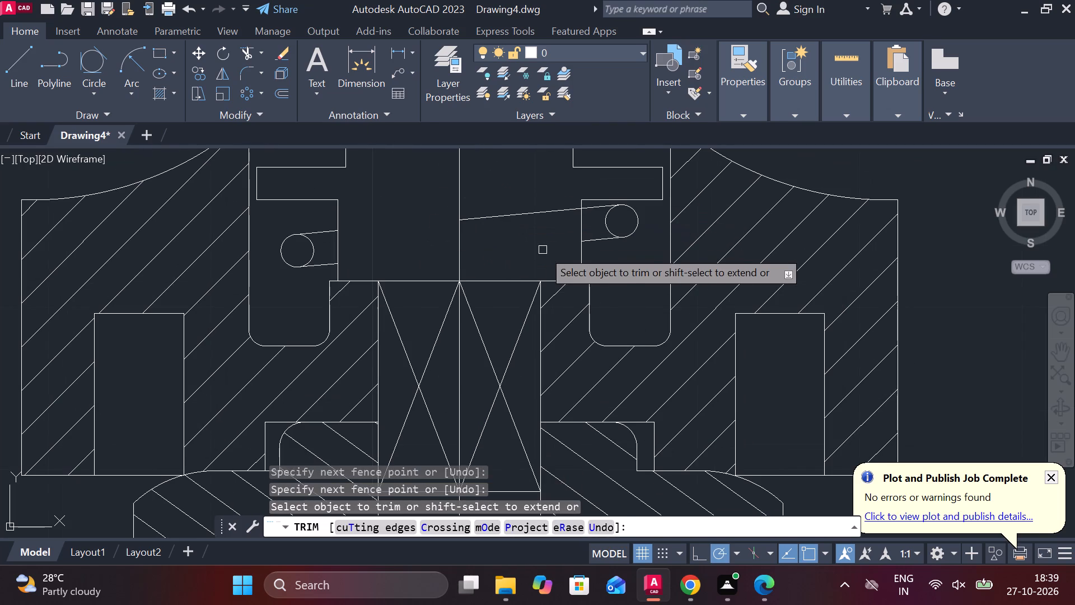
click(523, 210)
scroll(523, 210, down, 1)
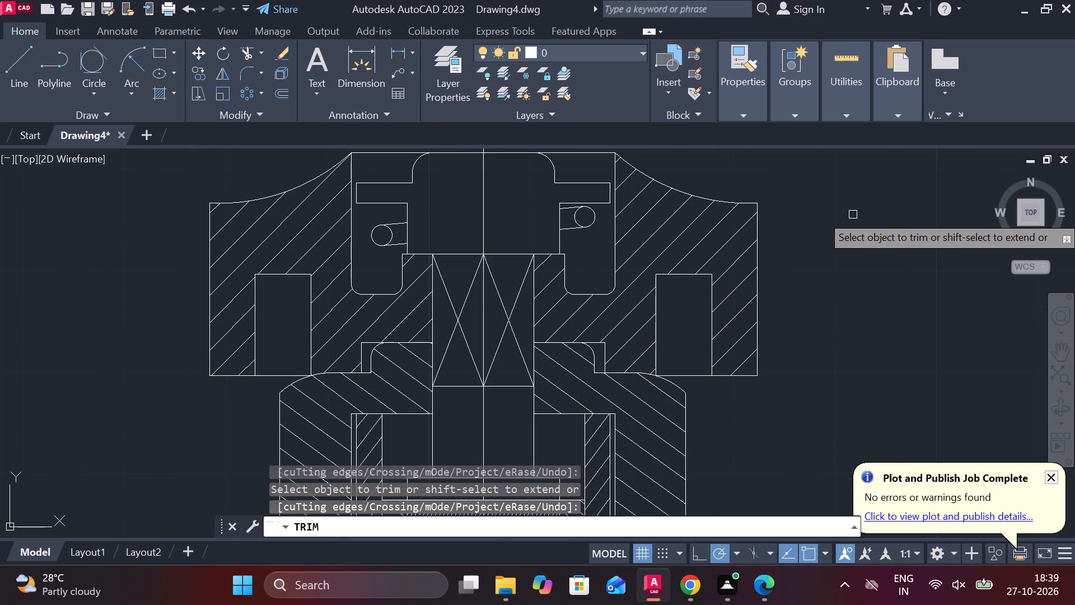
scroll(802, 218, down, 1)
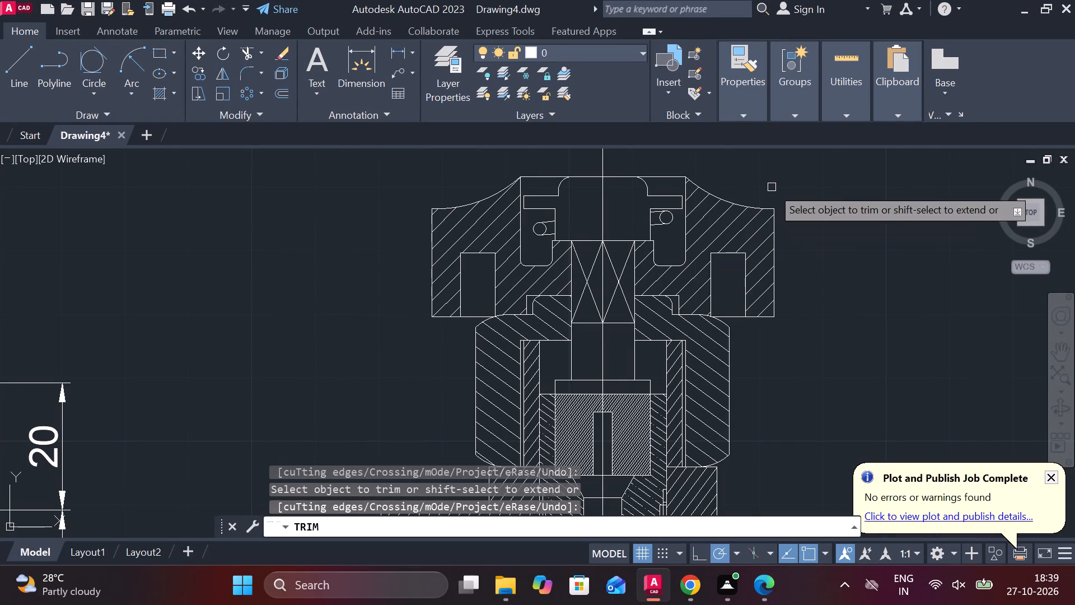
key(Escape)
Draw a vertical line 3.5 mm to one side of the centreline, from the recess's top edge to the top of the spindle's square.
key(l)
key(Return)
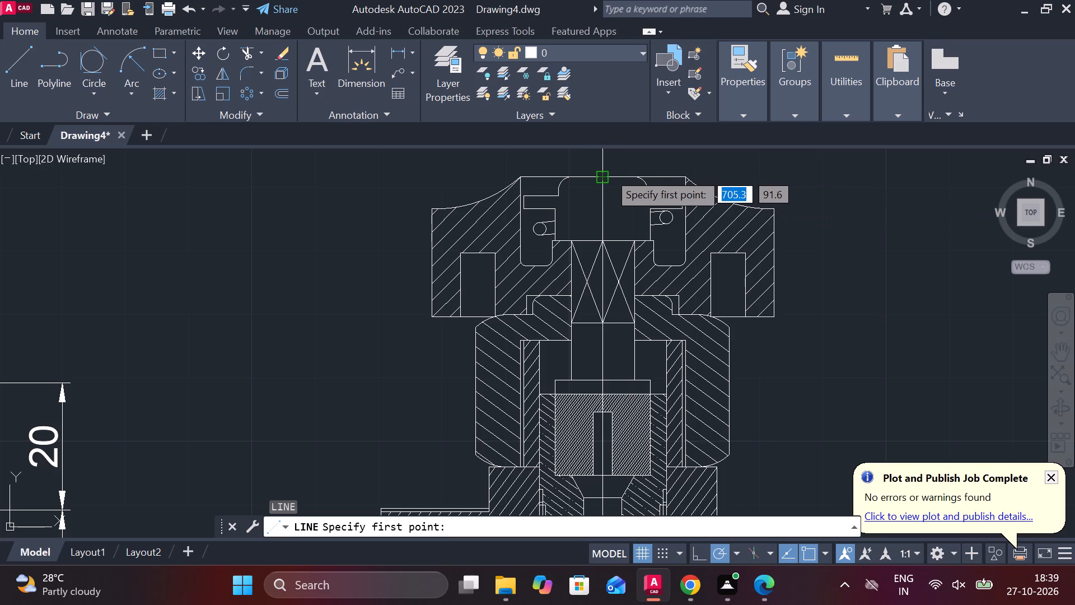
key(3)
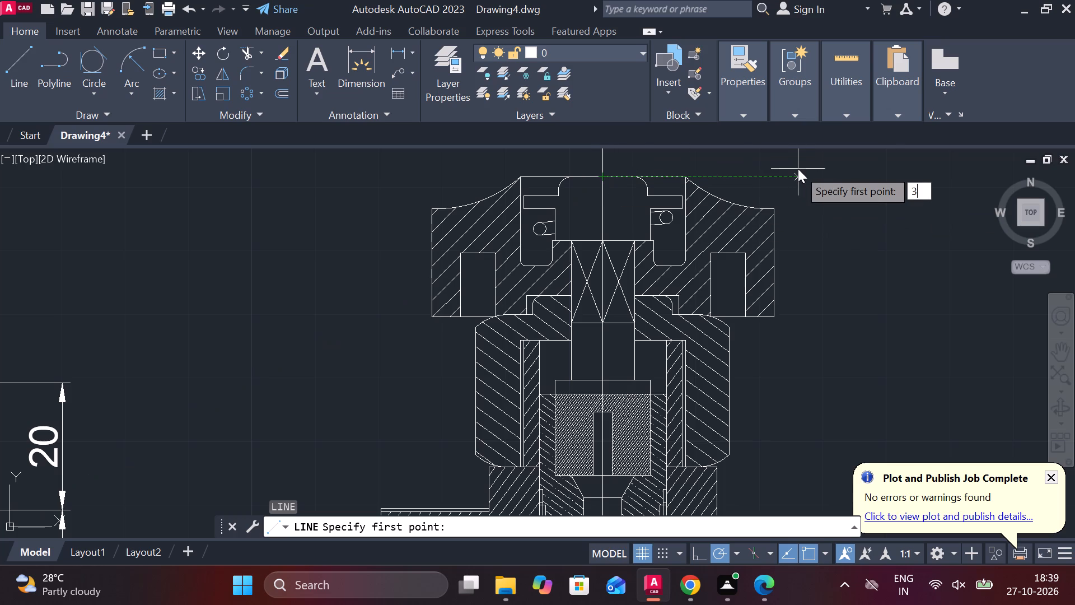
key(apostrophe)
key(BackSpace)
text(.5)
key(space)
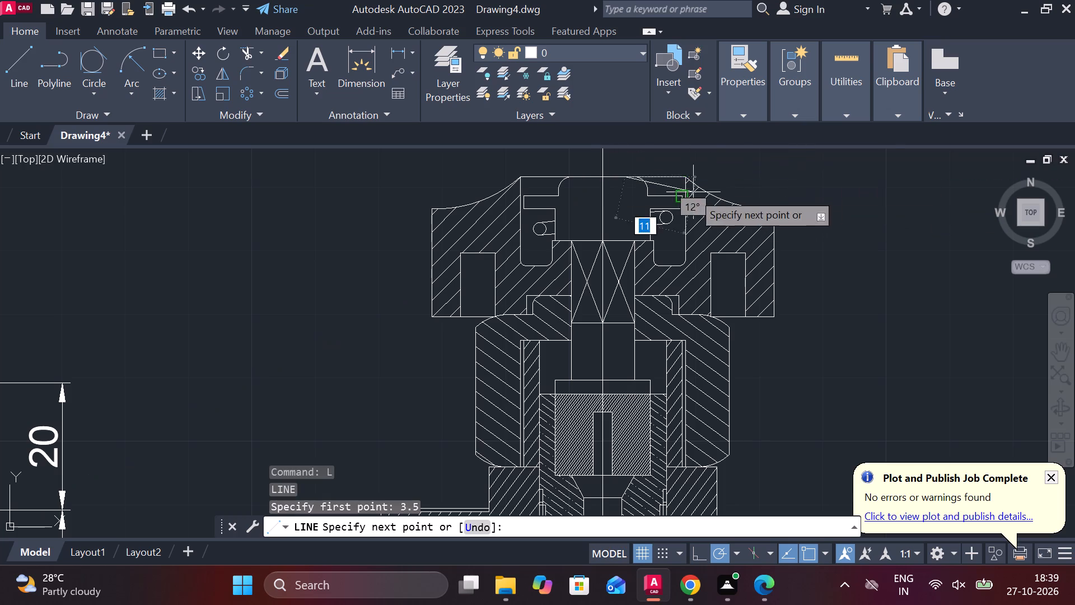
click(625, 239)
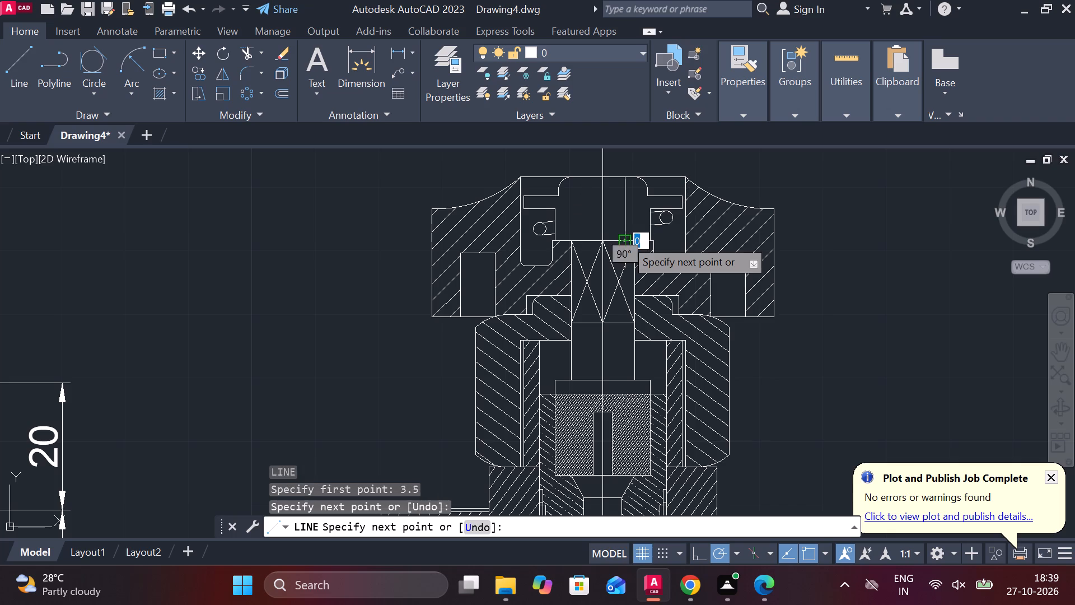
key(Escape)
Mirror the vertical line about the assembly's centreline, keeping the original.
click(629, 201)
key(Escape)
click(625, 198)
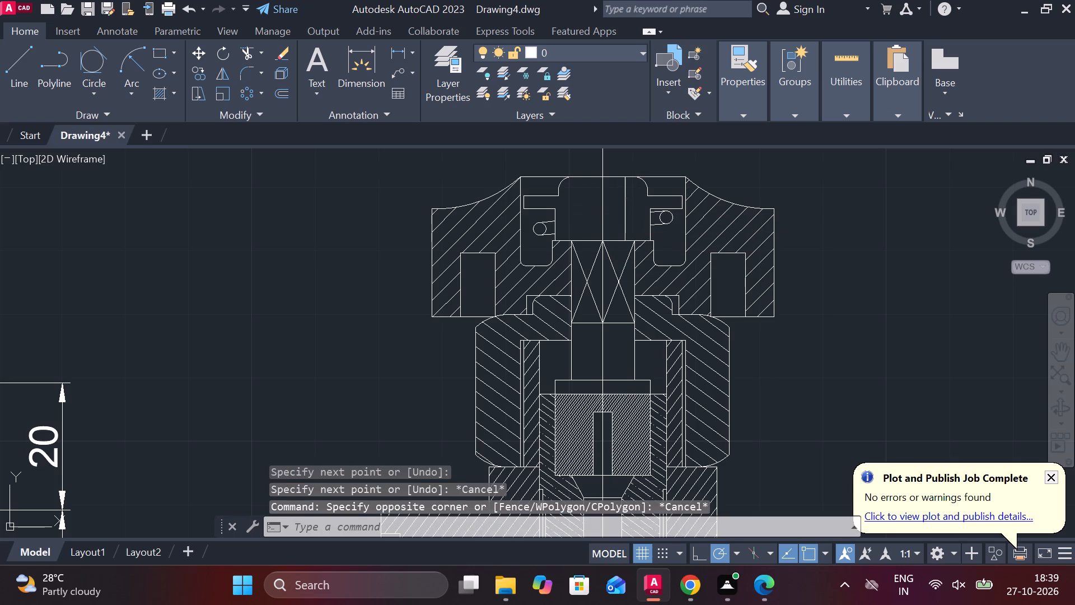
text(MI)
key(Return)
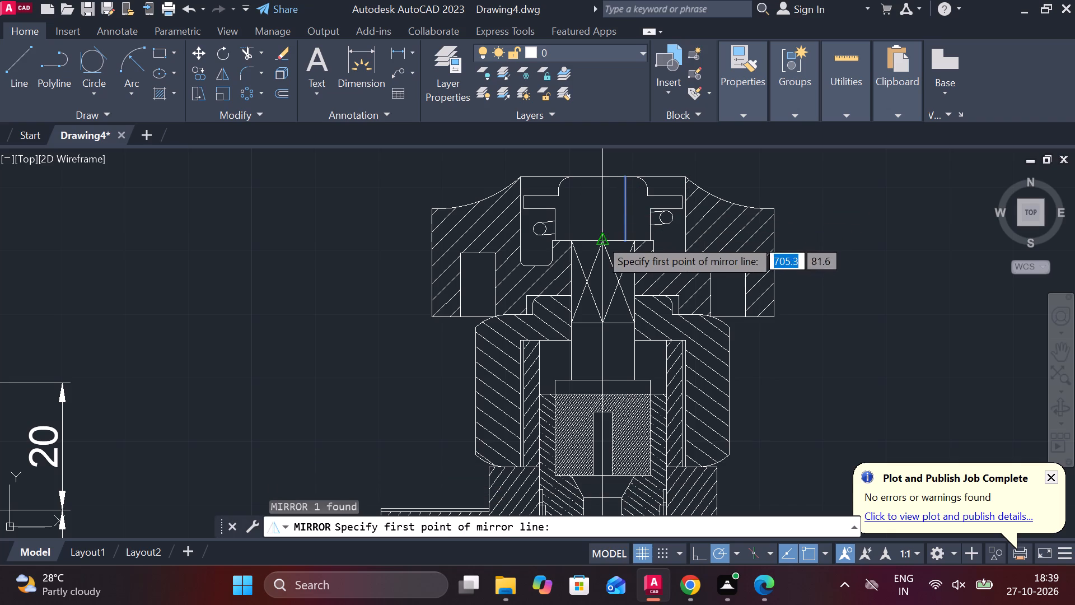
click(600, 239)
click(603, 174)
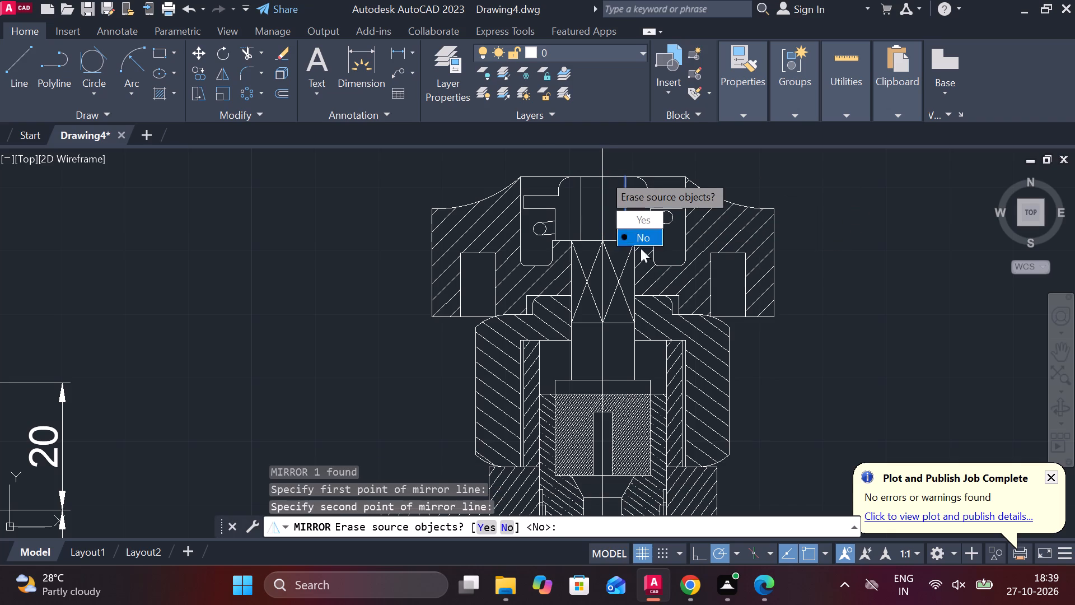
drag(638, 240, 603, 174)
Offset both vertical lines in the handwheel recess 0.5 mm towards the centreline.
scroll(593, 159, up, 1)
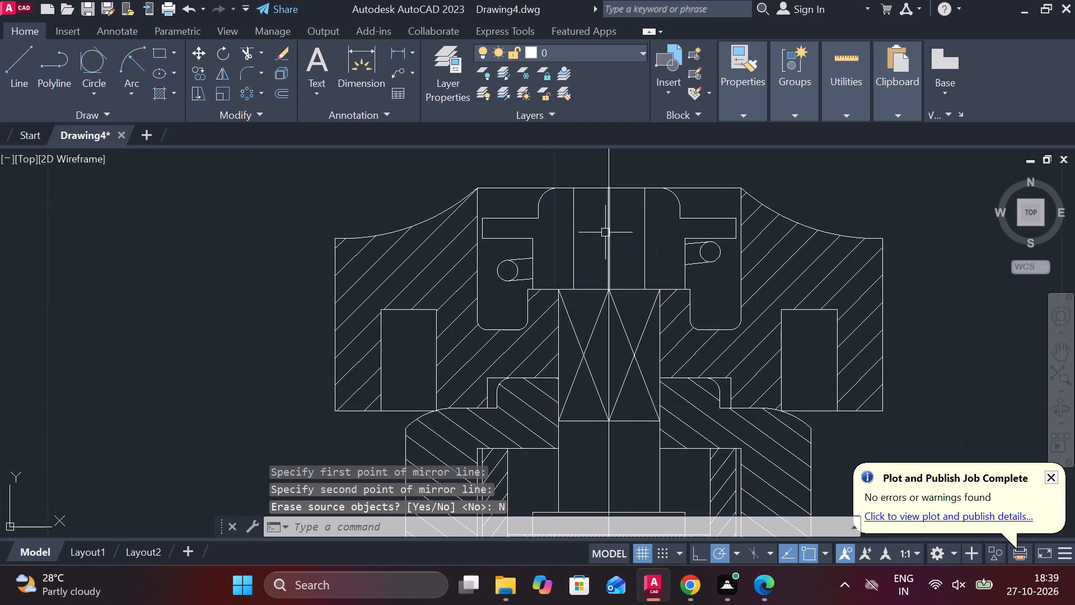
click(644, 224)
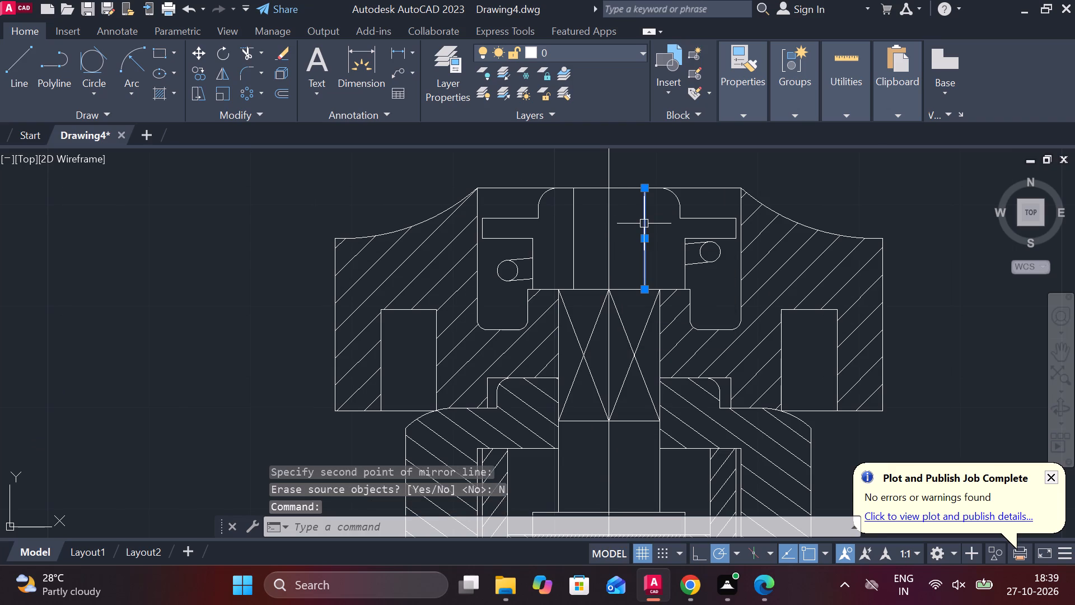
key(o)
key(Return)
key(Return)
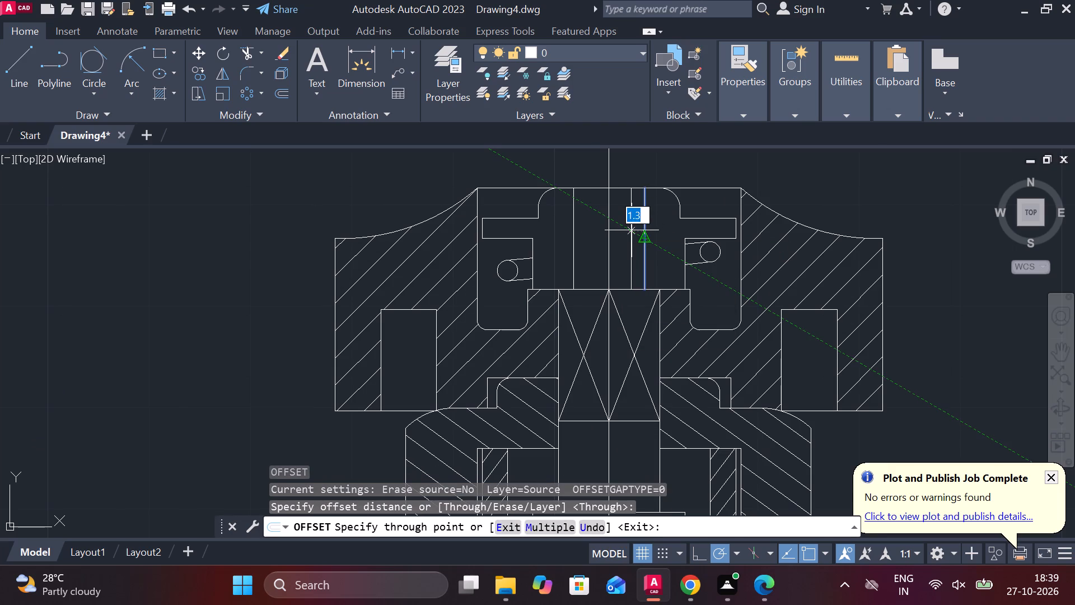
text(.5)
key(space)
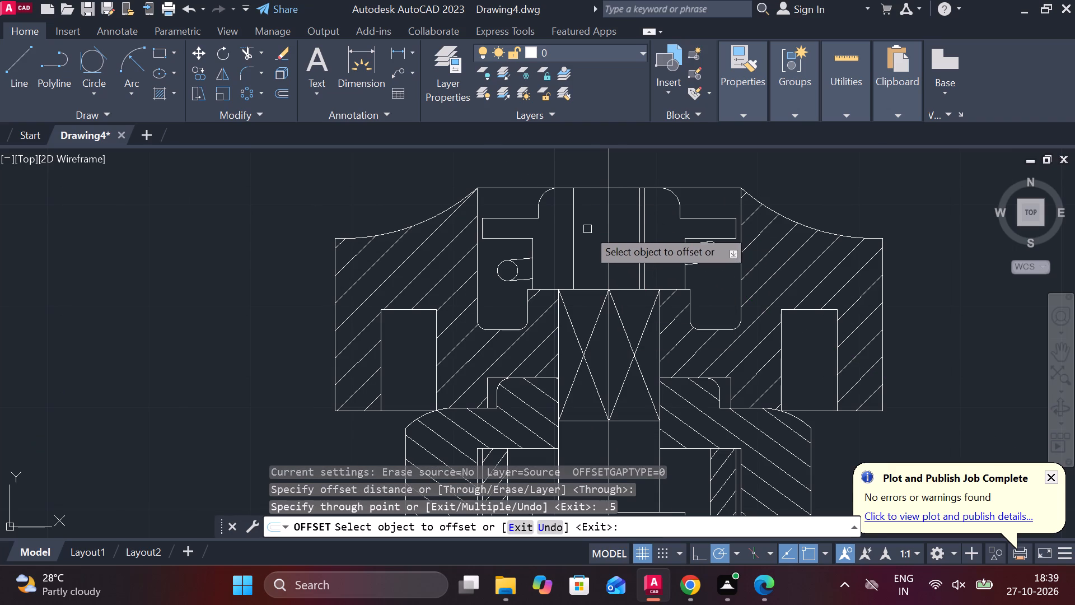
click(569, 224)
text(.5)
key(Return)
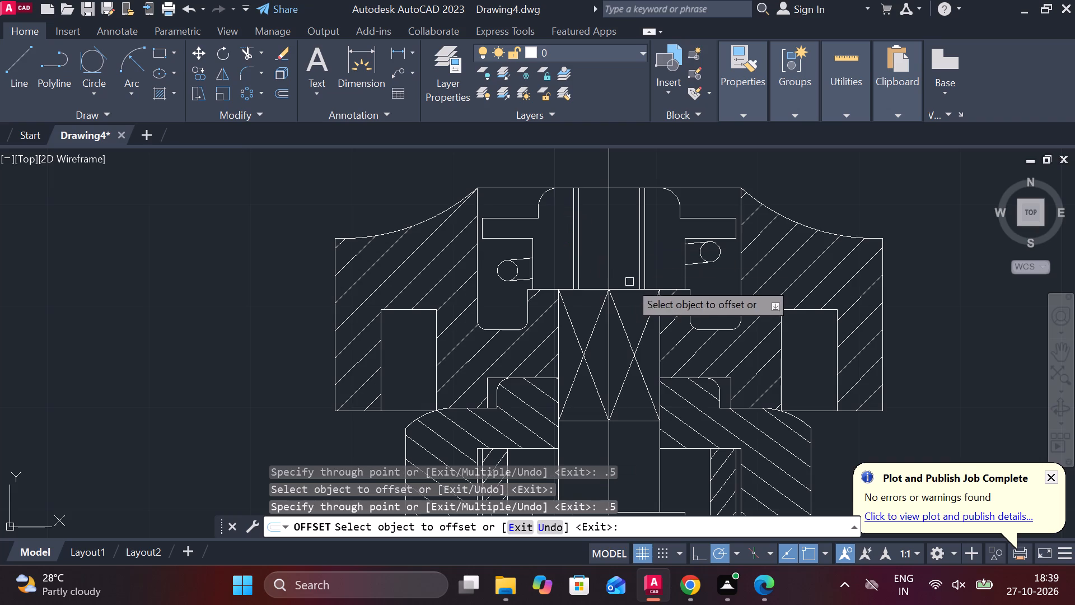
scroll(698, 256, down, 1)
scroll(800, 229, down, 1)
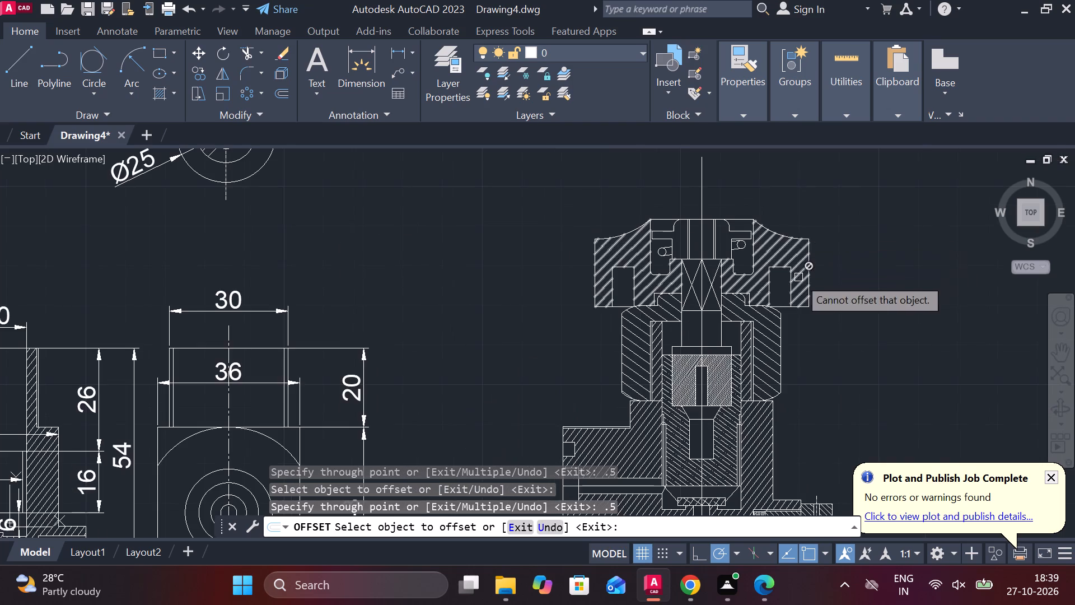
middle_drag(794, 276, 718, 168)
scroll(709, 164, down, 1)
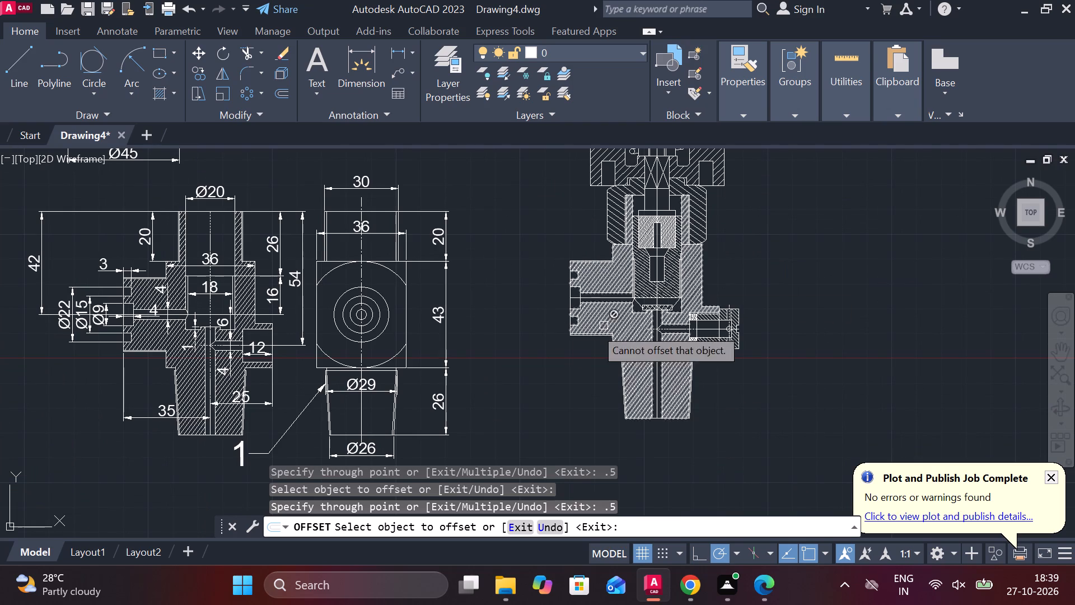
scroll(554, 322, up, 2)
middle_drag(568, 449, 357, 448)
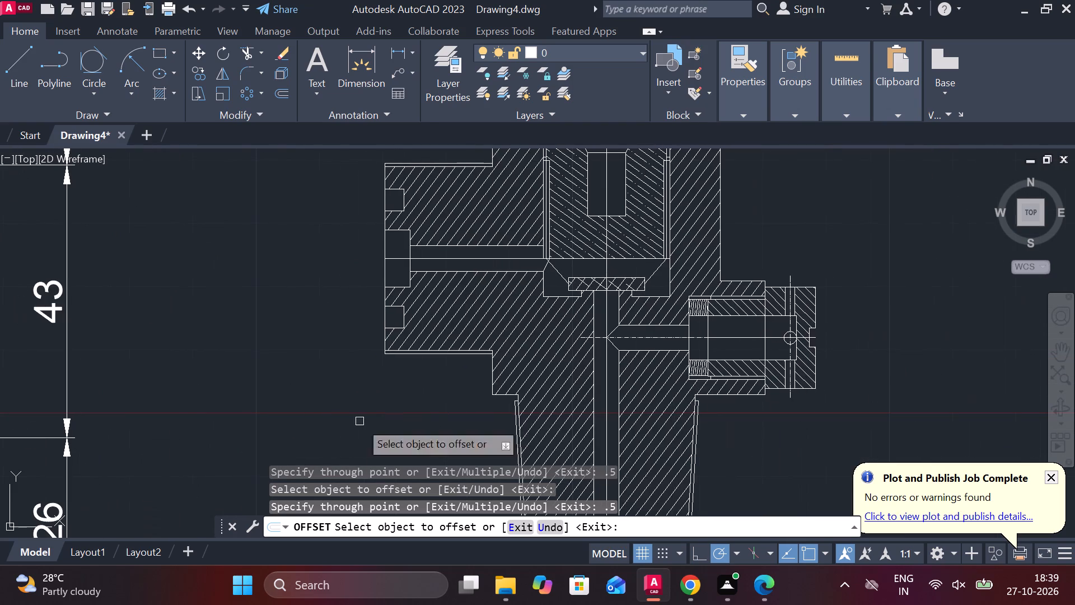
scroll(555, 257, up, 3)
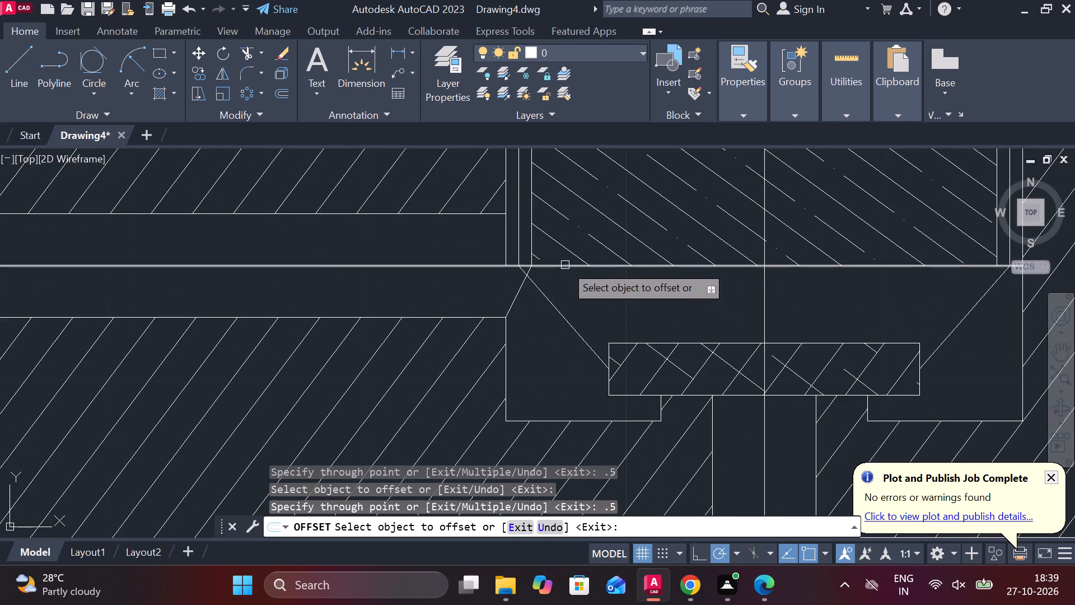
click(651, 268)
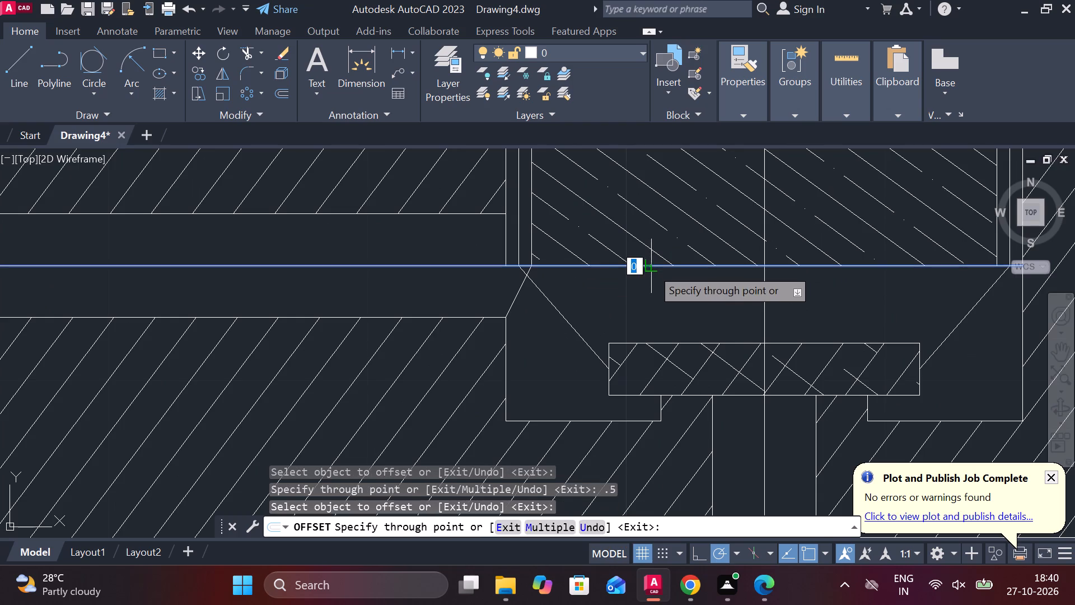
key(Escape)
Review the valve assembly alongside the detailed part drawings and their part numbers.
scroll(655, 268, down, 2)
scroll(778, 279, down, 2)
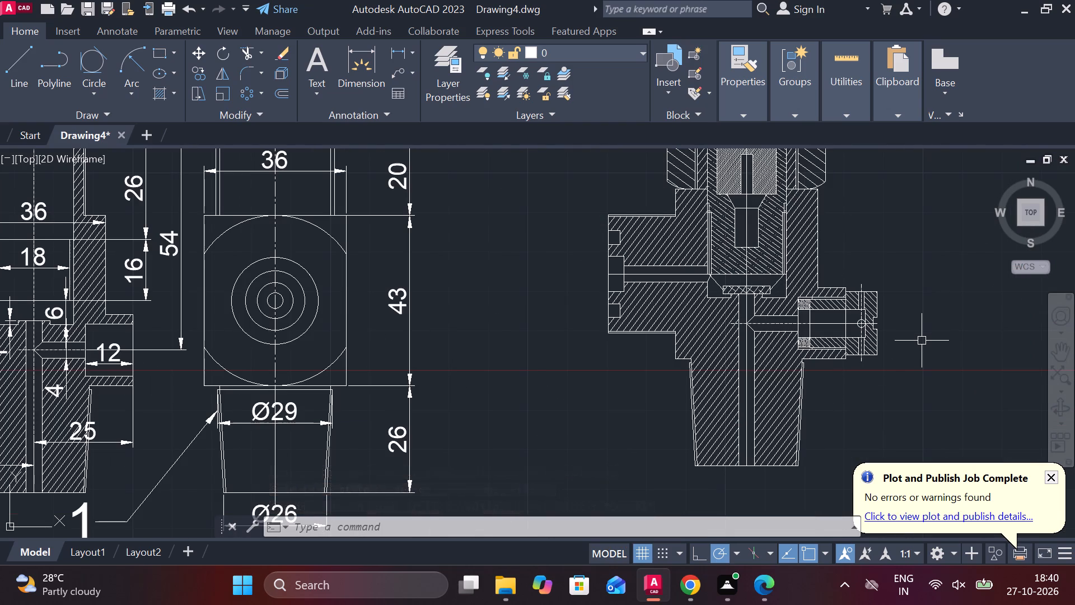
scroll(919, 342, down, 1)
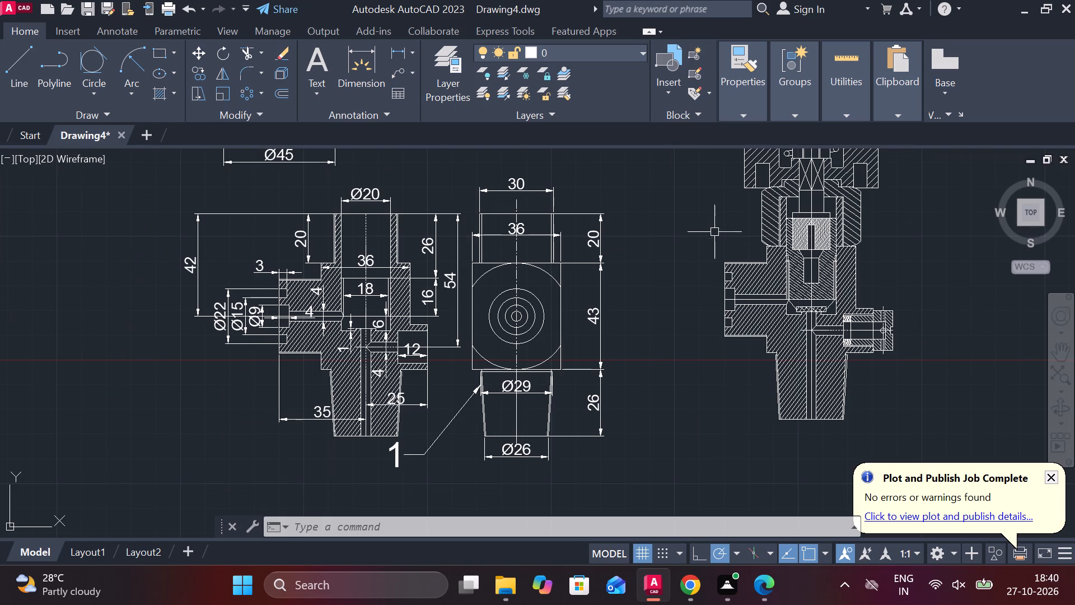
middle_drag(714, 232, 686, 297)
scroll(683, 294, down, 1)
middle_drag(674, 268, 386, 306)
scroll(408, 272, up, 2)
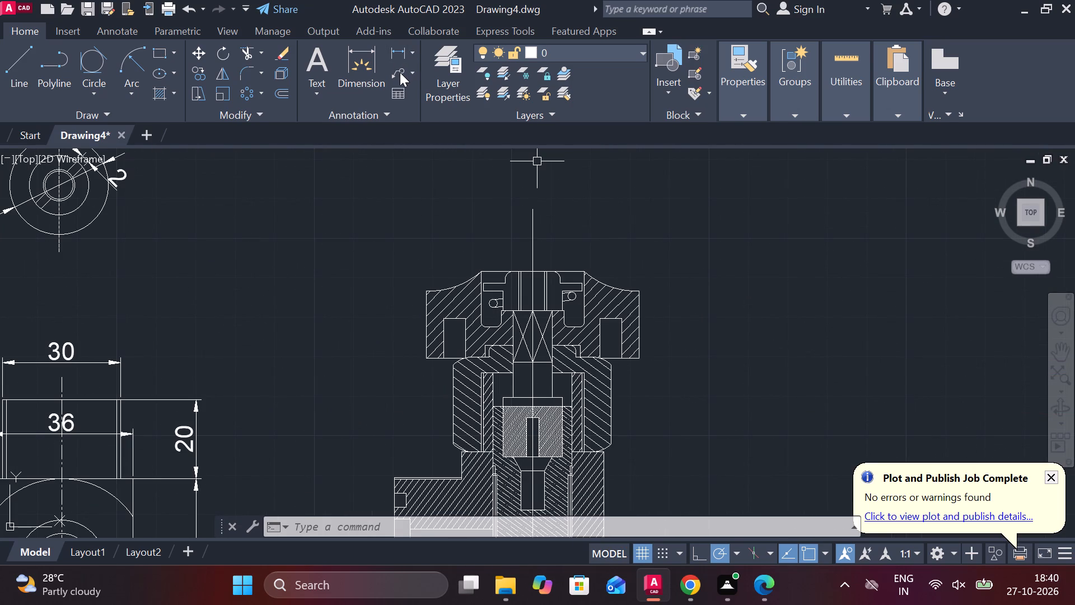
scroll(537, 176, down, 3)
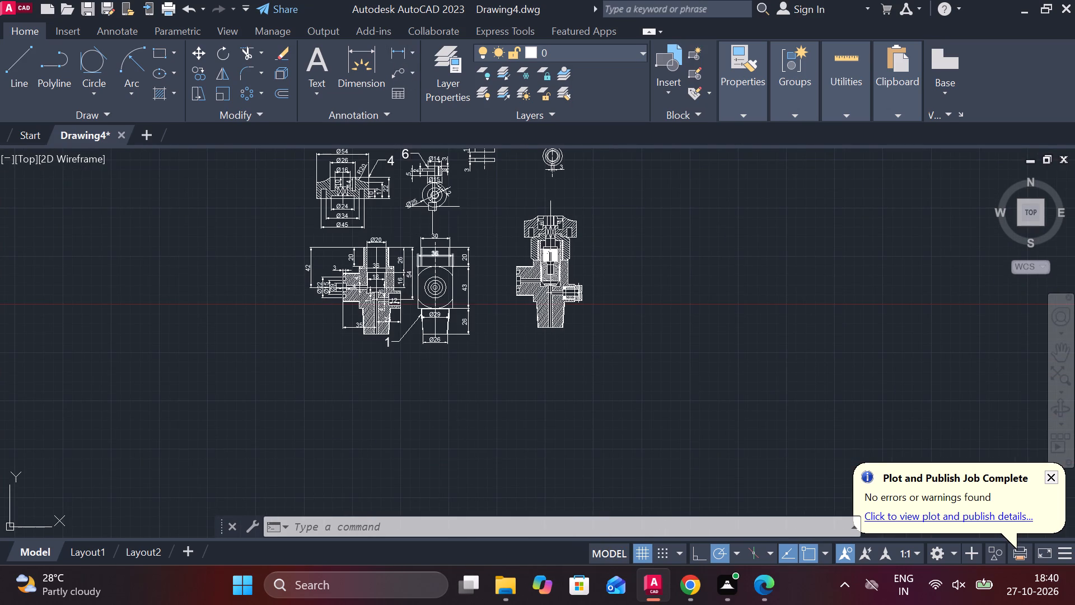
middle_drag(435, 199, 546, 287)
middle_drag(466, 258, 334, 246)
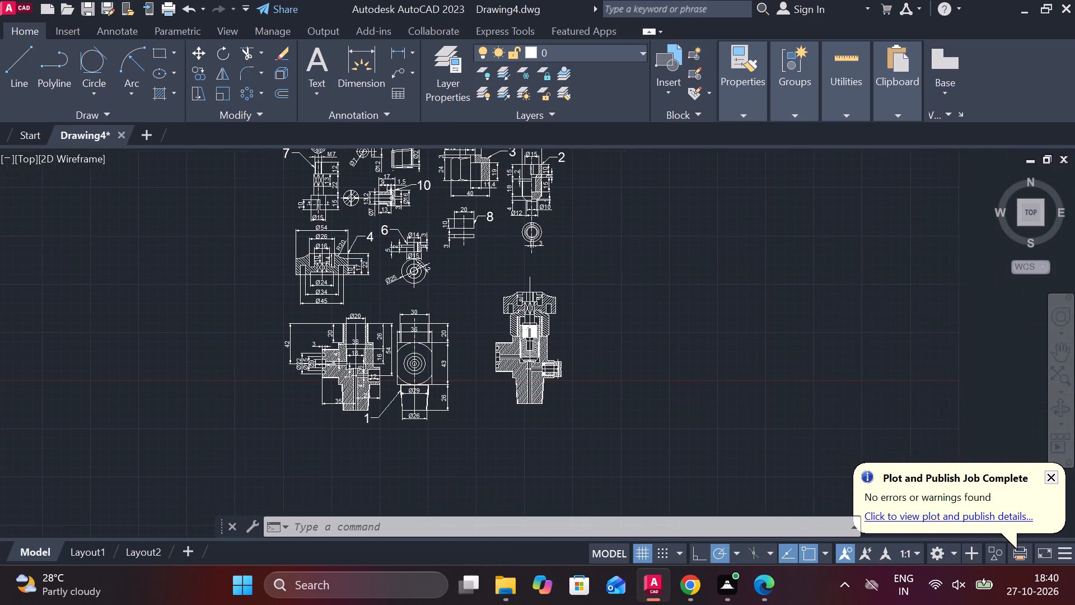
middle_drag(450, 301, 359, 243)
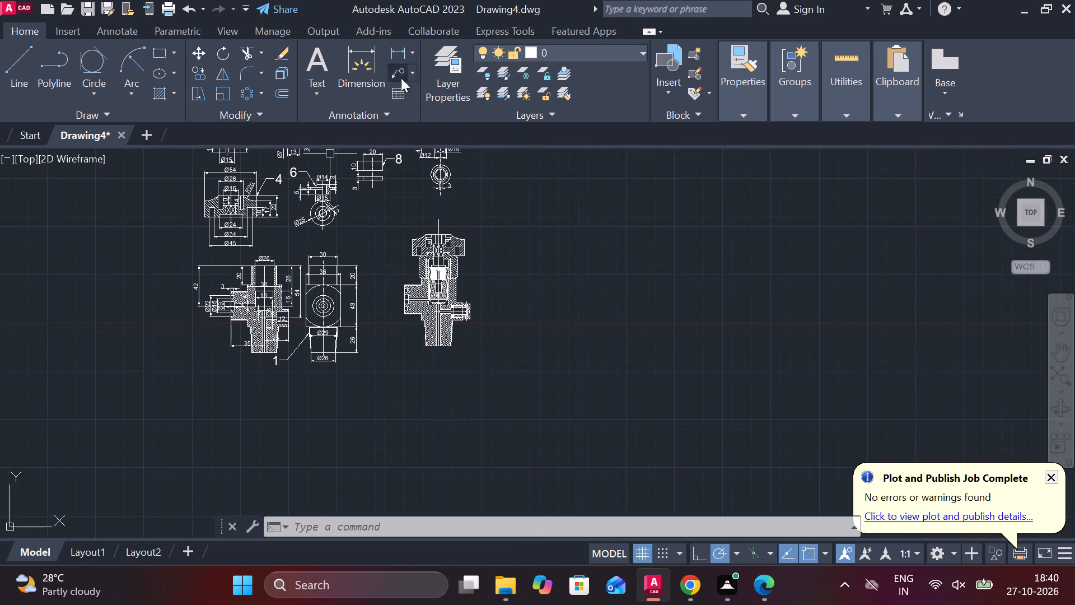
Add a multileader labelled 5 pointing to the spring coil's end circle in the handwheel recess, with its landing above the handwheel.
click(394, 78)
scroll(476, 227, up, 2)
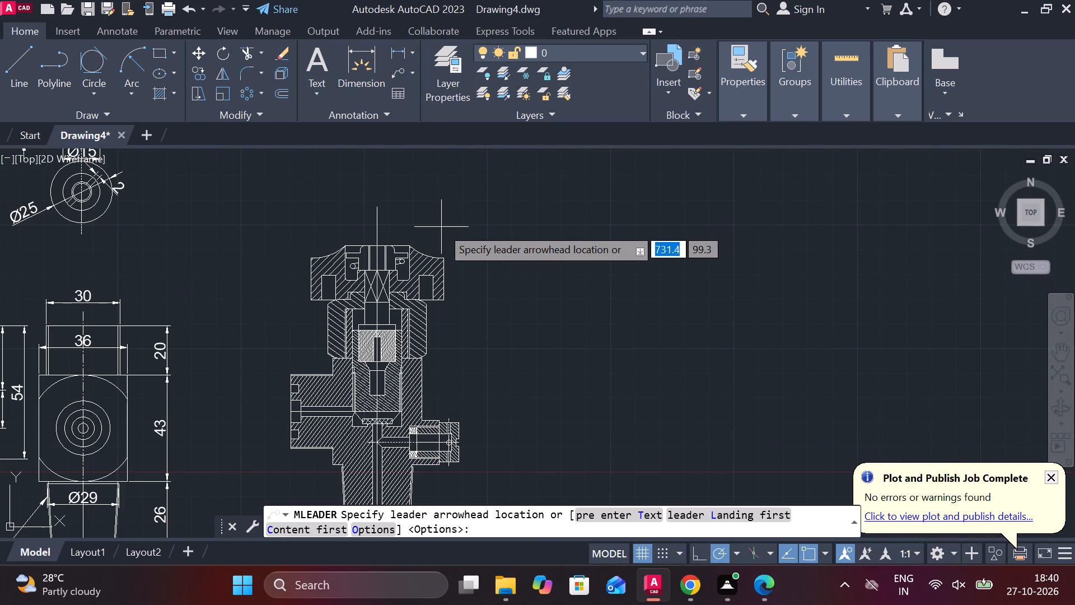
middle_drag(432, 235, 522, 255)
scroll(438, 237, up, 1)
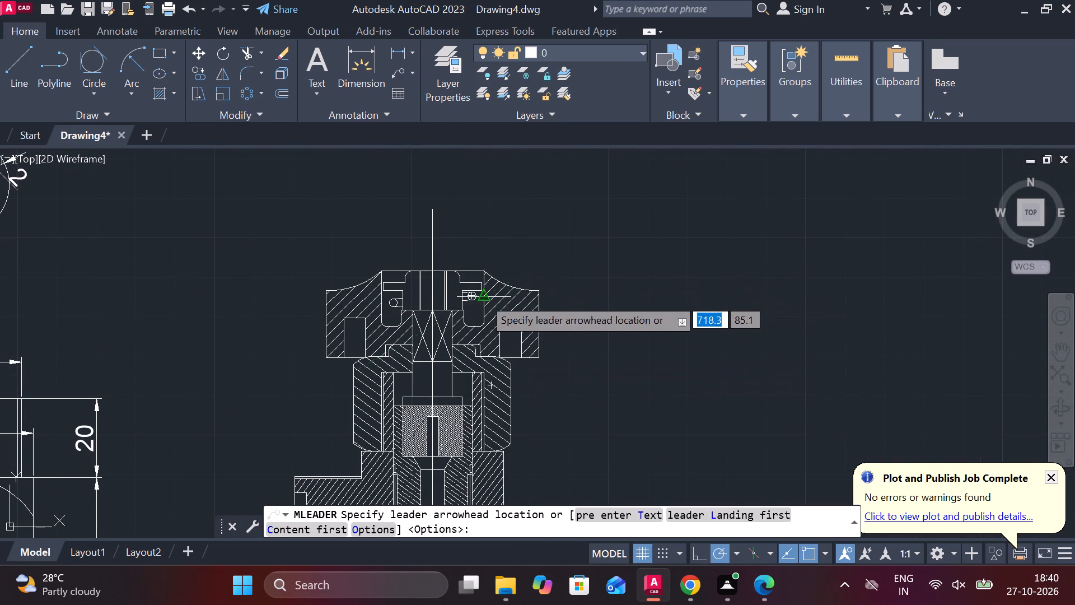
scroll(475, 306, up, 2)
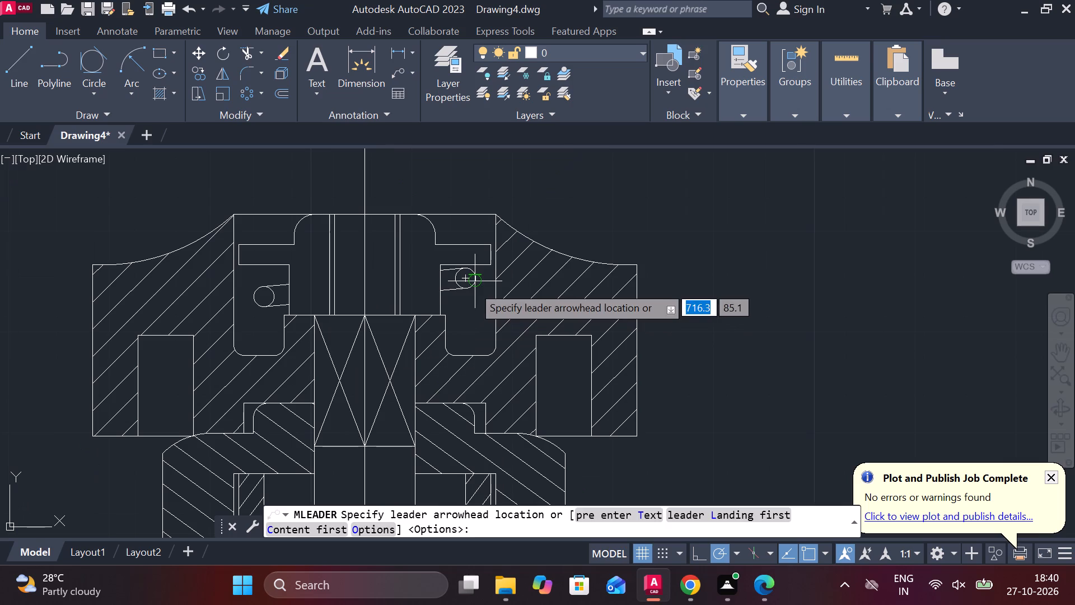
click(472, 285)
click(593, 193)
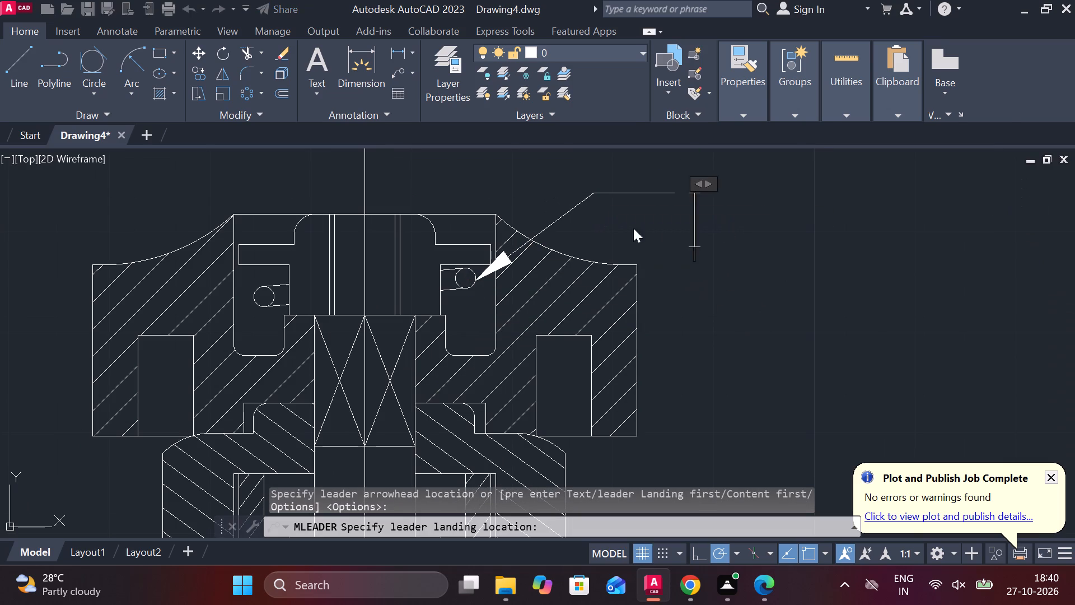
key(5)
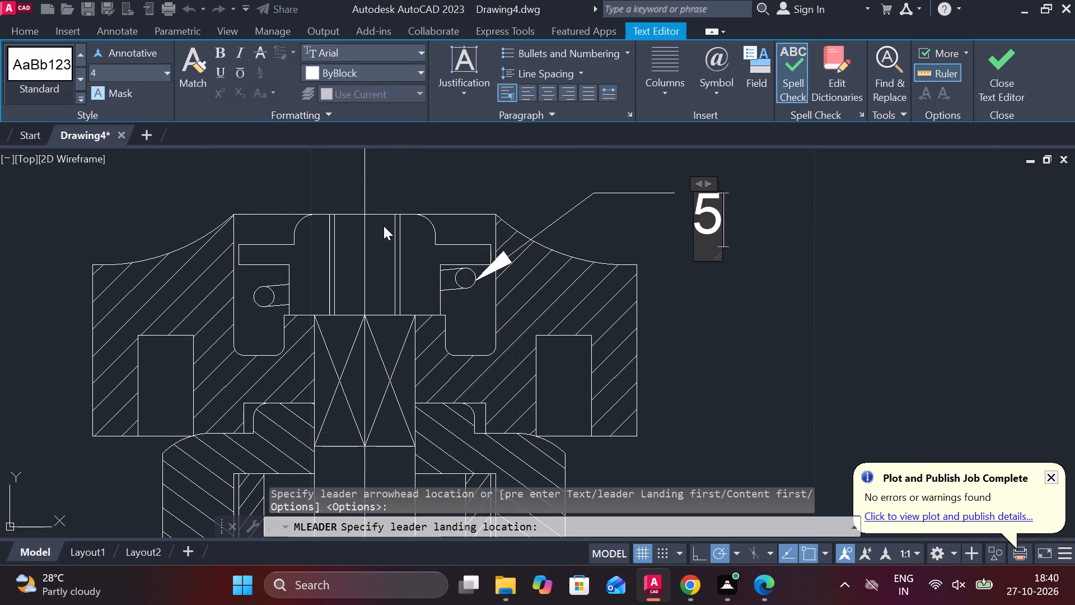
click(1006, 76)
Add a multileader labelled 6 pointing to the rounded upper corner of the flanged nut in the handwheel recess.
scroll(919, 190, down, 2)
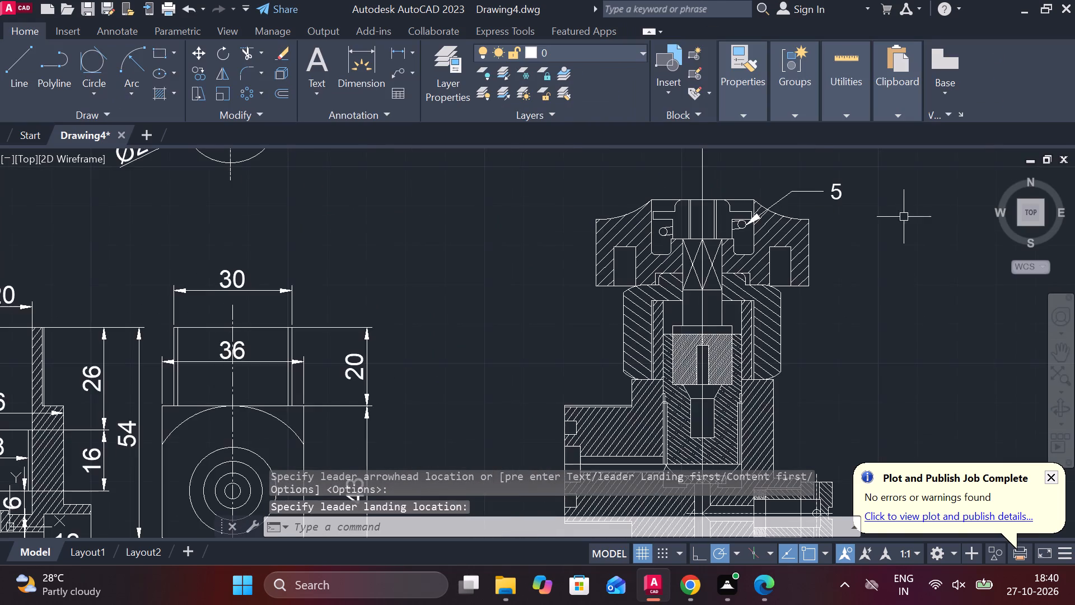
scroll(894, 225, down, 2)
middle_drag(890, 231, 825, 215)
middle_drag(815, 219, 731, 224)
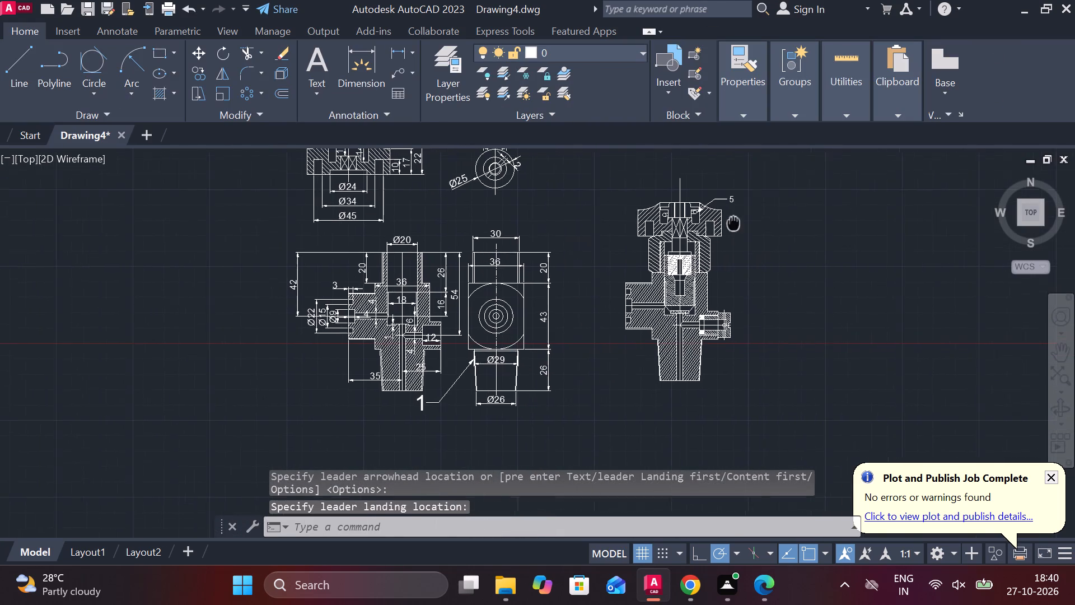
middle_drag(731, 224, 703, 225)
scroll(617, 149, up, 3)
click(397, 77)
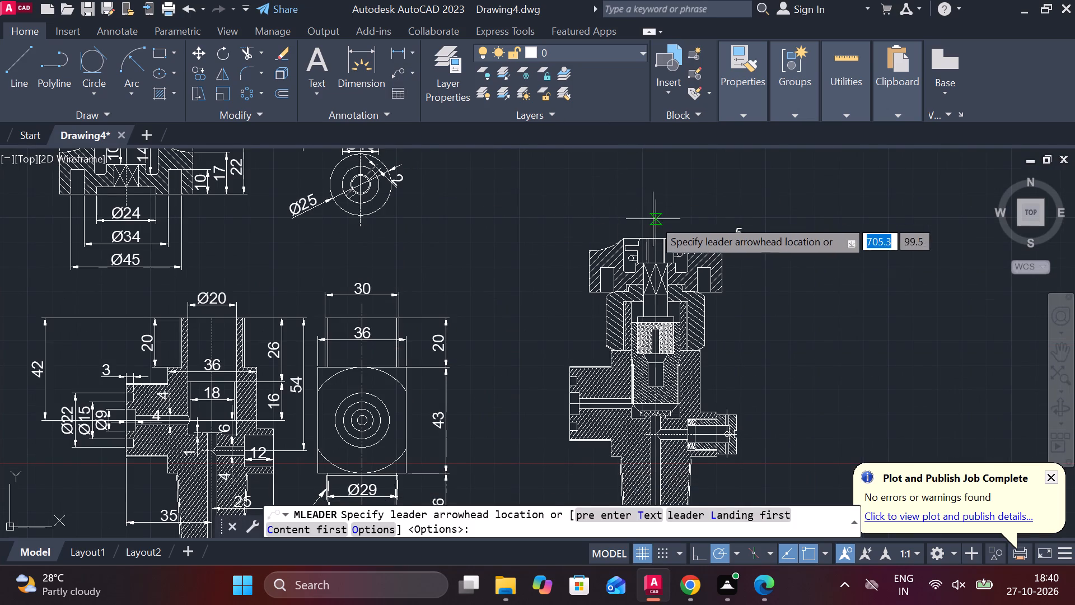
scroll(653, 219, up, 2)
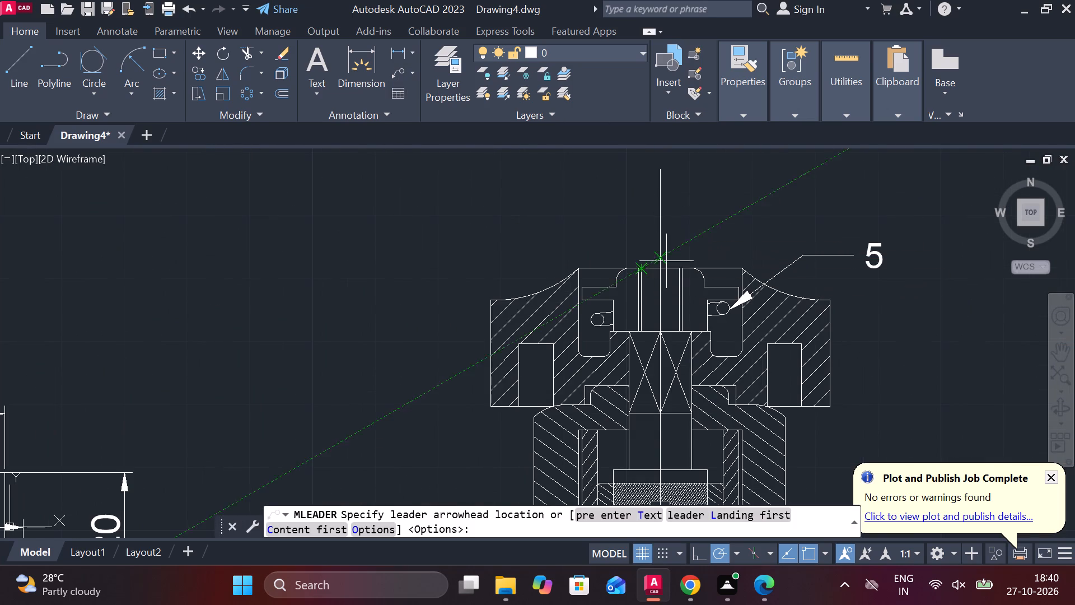
click(630, 275)
click(586, 215)
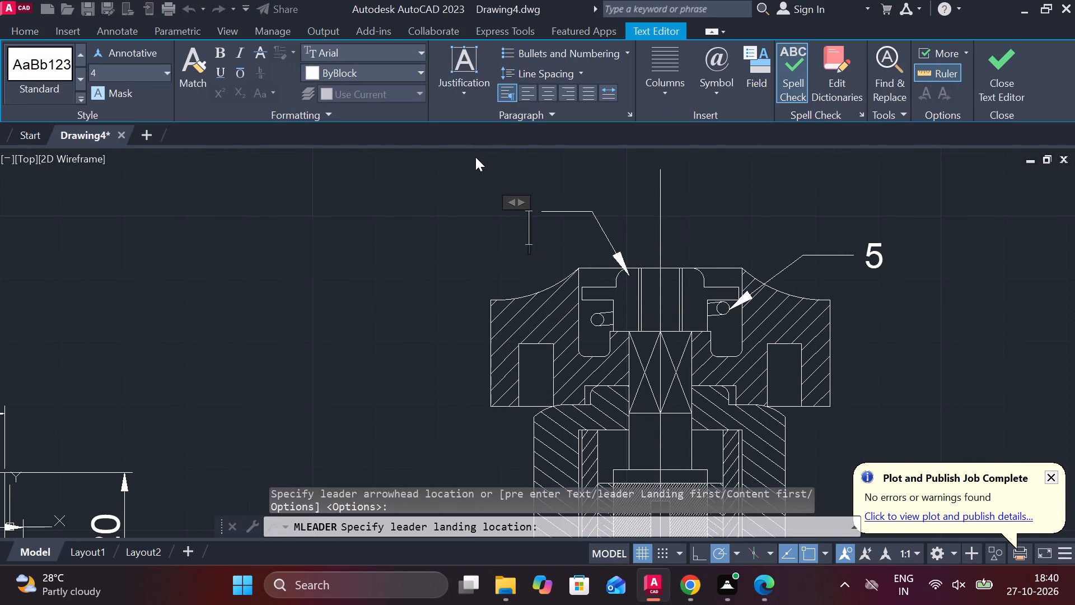
key(6)
click(991, 86)
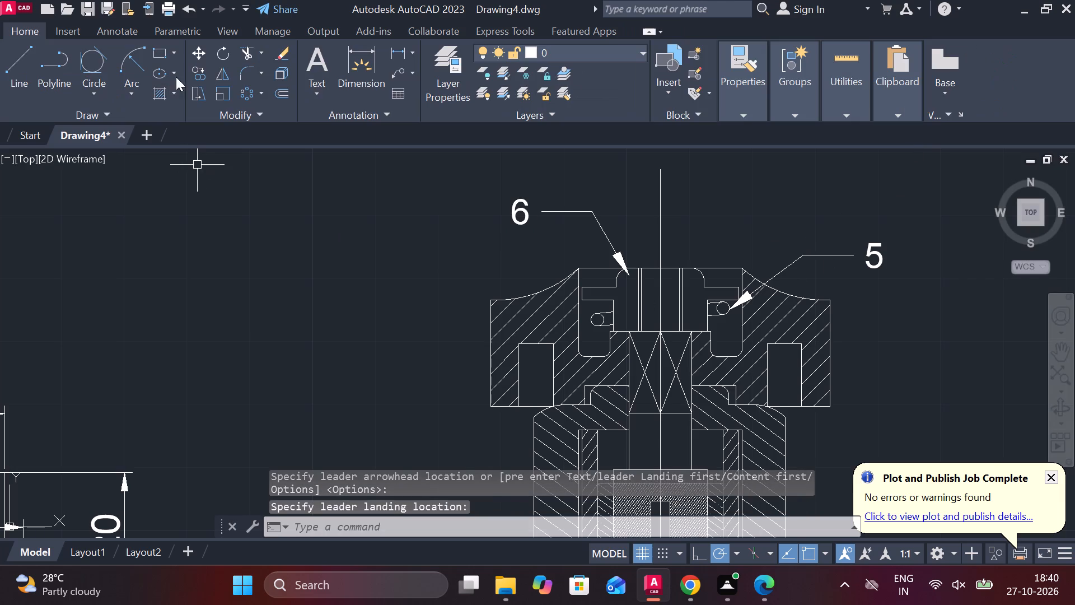
Hatch both sectioned halves of the flanged nut in the handwheel recess at a 54° angle and 0.6 scale.
click(160, 97)
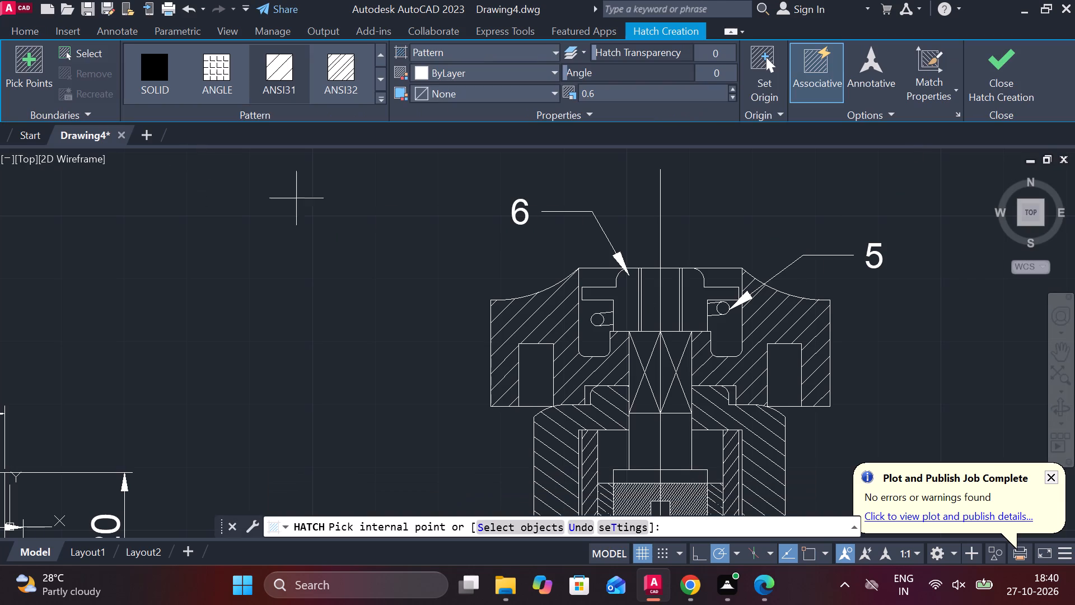
drag(704, 75, 722, 75)
drag(733, 76, 757, 78)
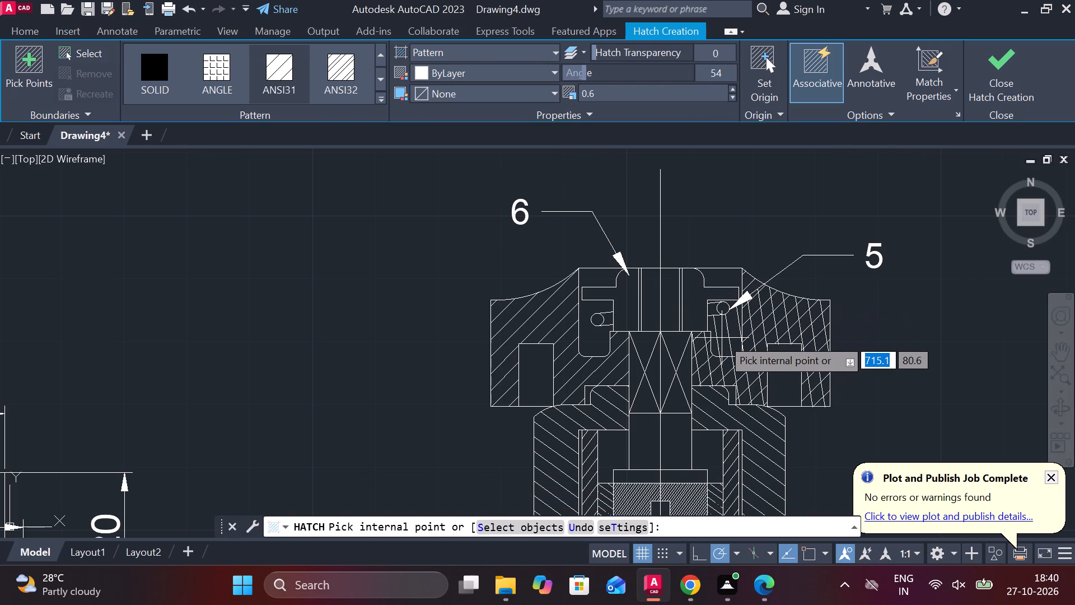
click(693, 317)
click(633, 305)
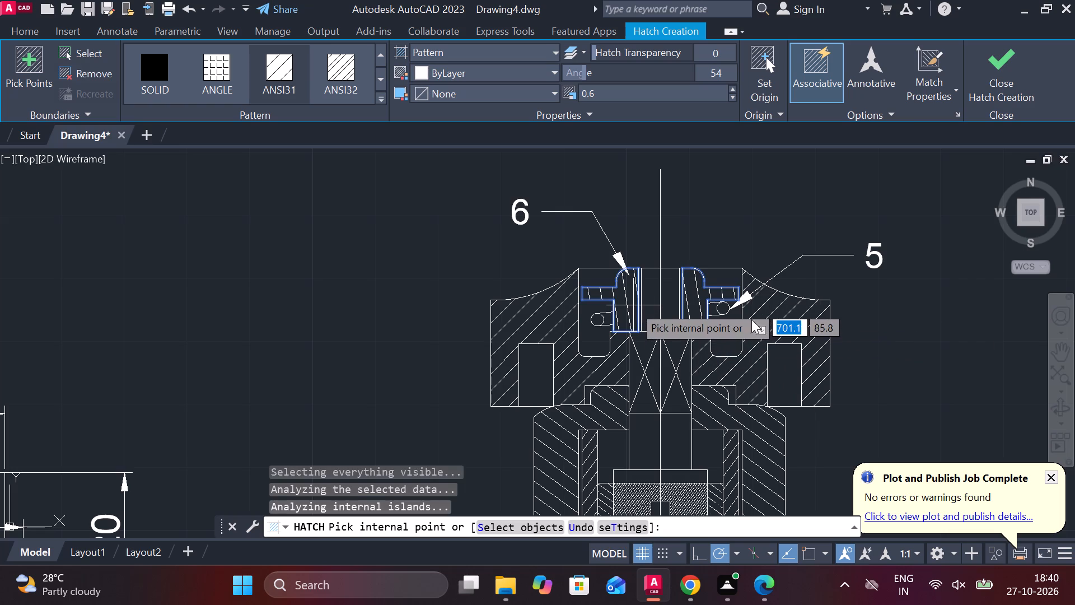
click(999, 70)
Add a multileader labelled 4 pointing to the handwheel's outer upper corner.
scroll(803, 306, down, 1)
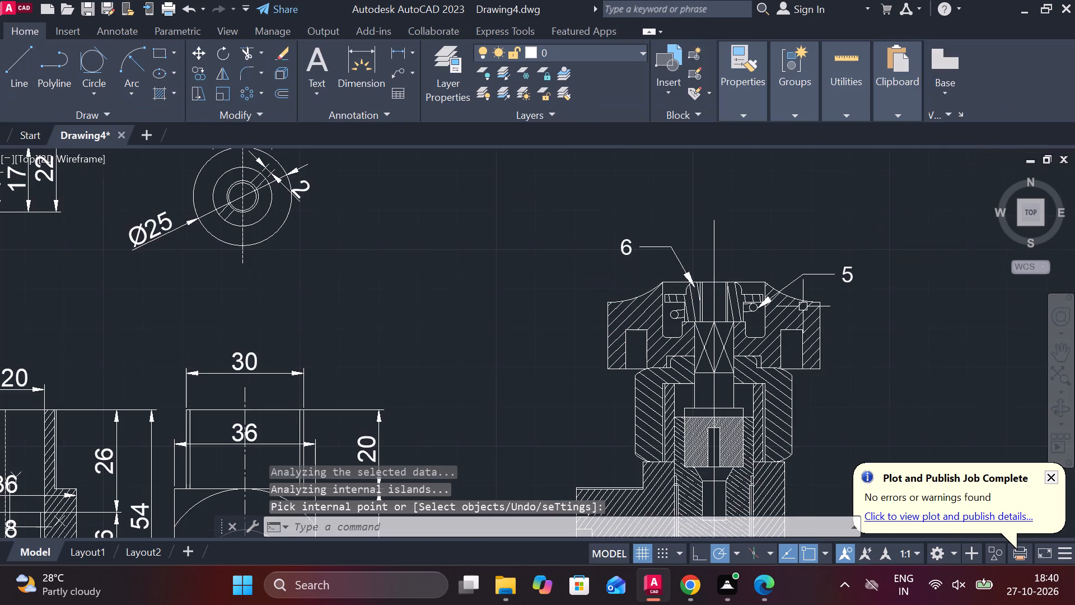
middle_drag(824, 384, 768, 320)
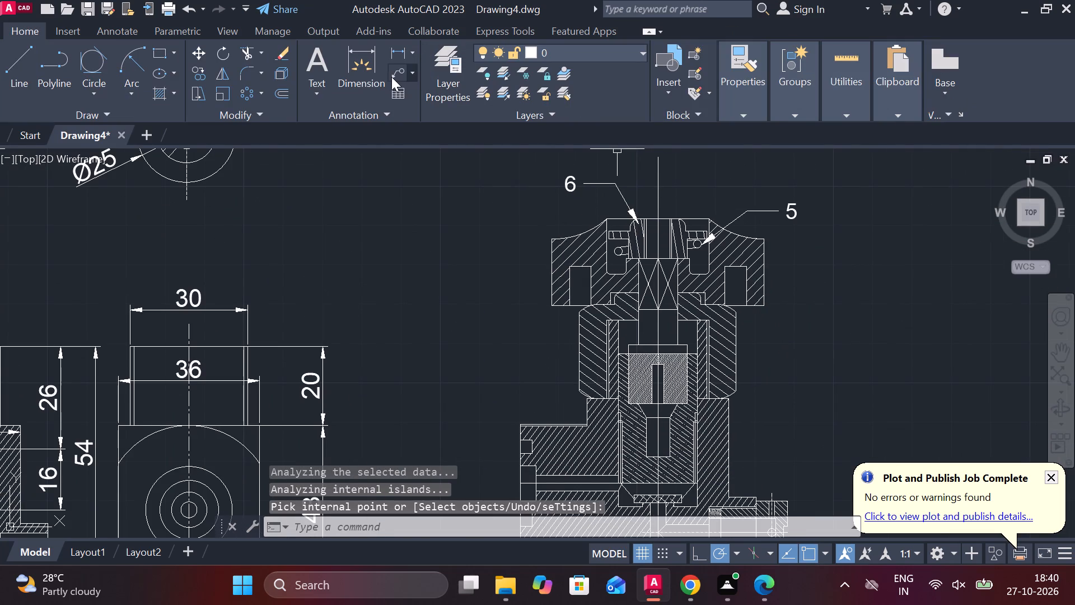
click(392, 68)
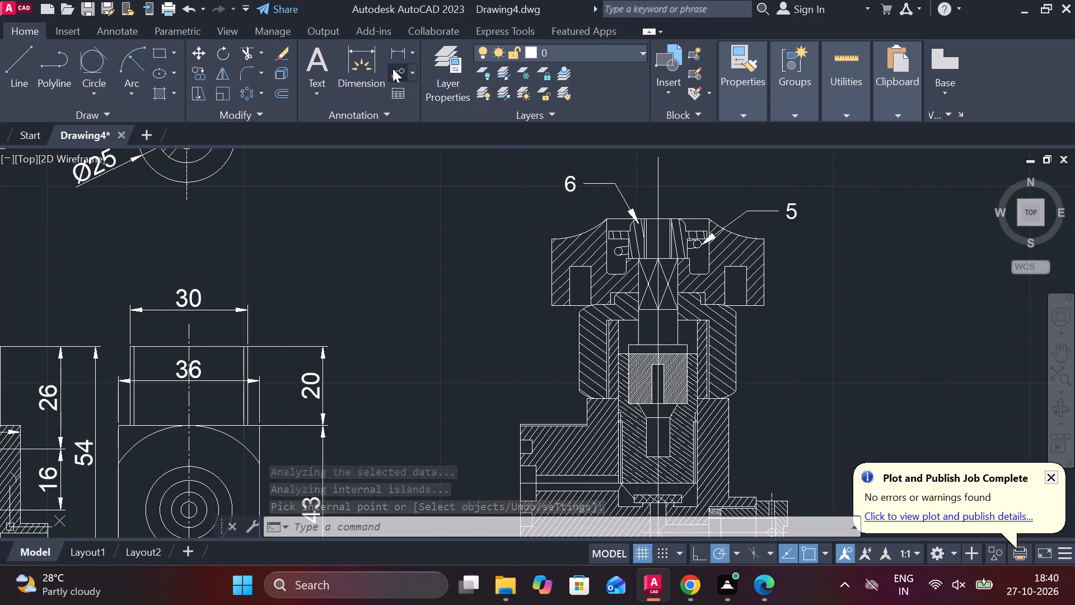
click(557, 246)
click(505, 220)
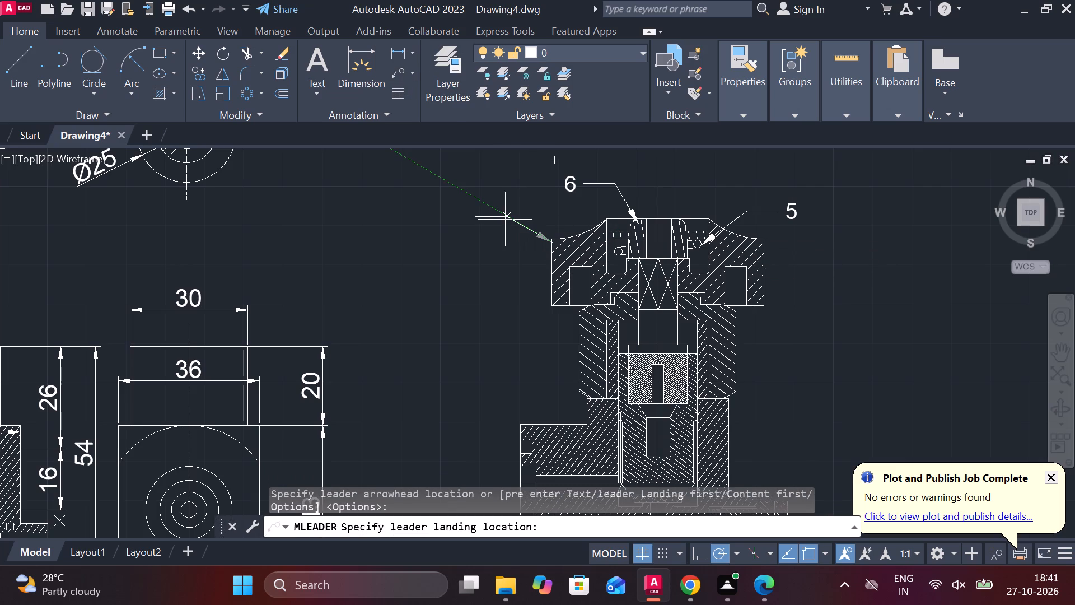
key(4)
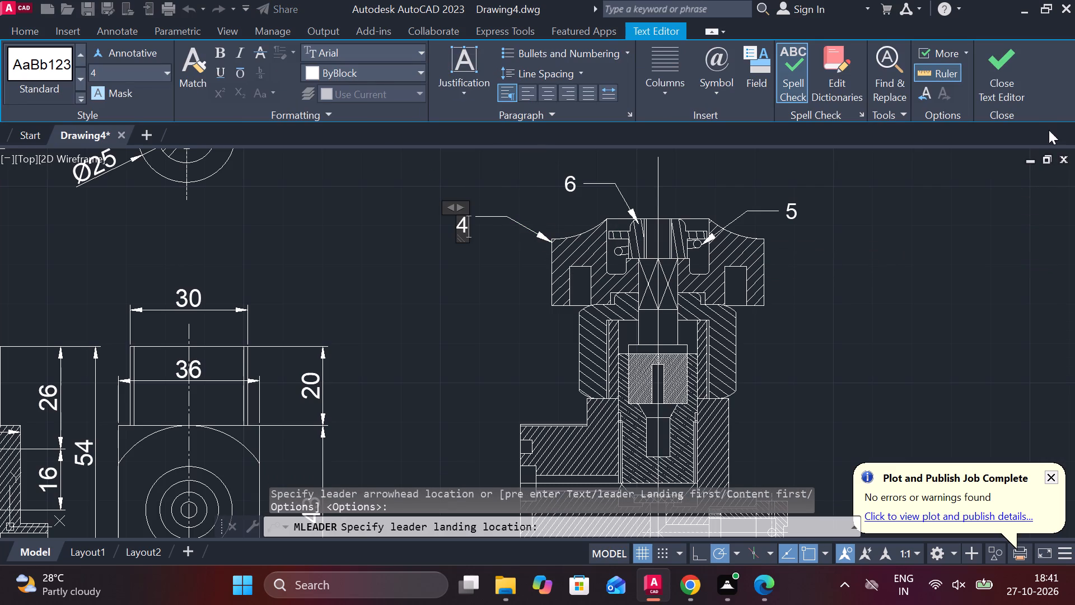
click(1018, 86)
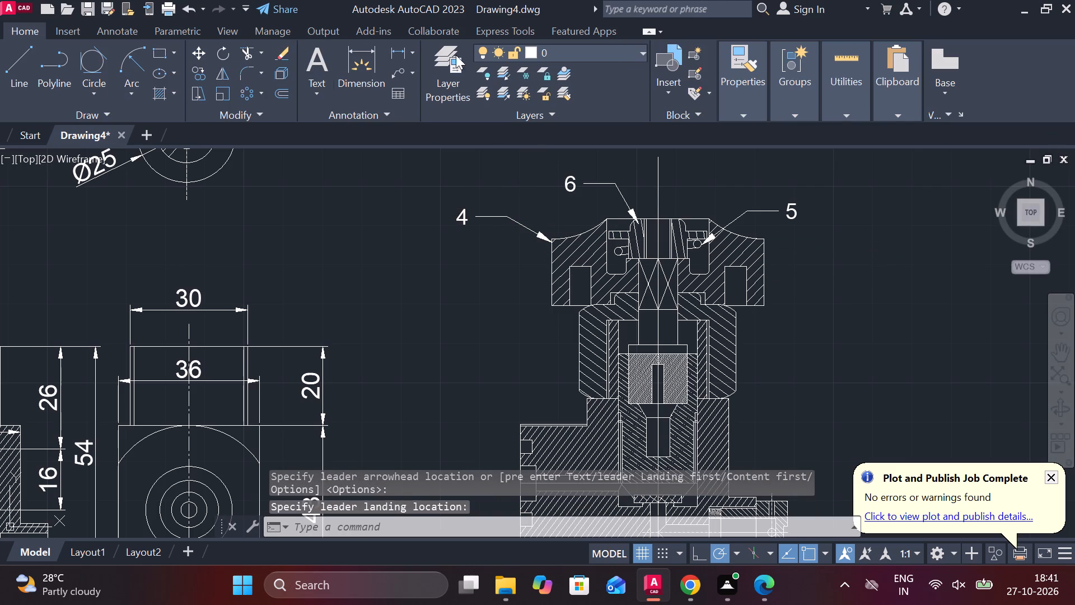
Add a multileader labelled 3 pointing to the outer side of the hatched cap nut below the handwheel.
click(400, 69)
middle_drag(451, 319, 437, 278)
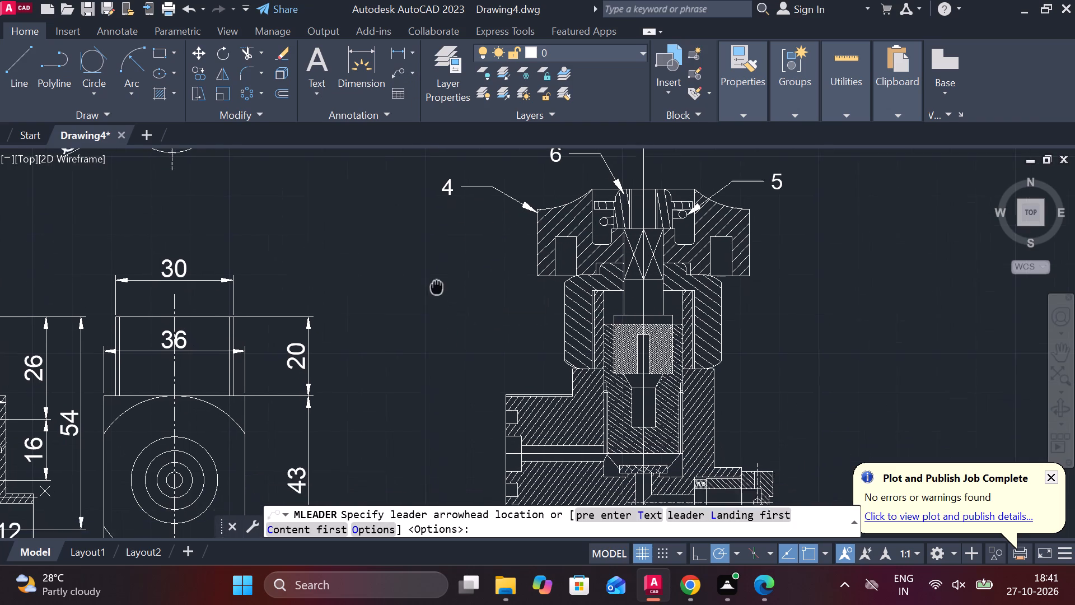
click(565, 319)
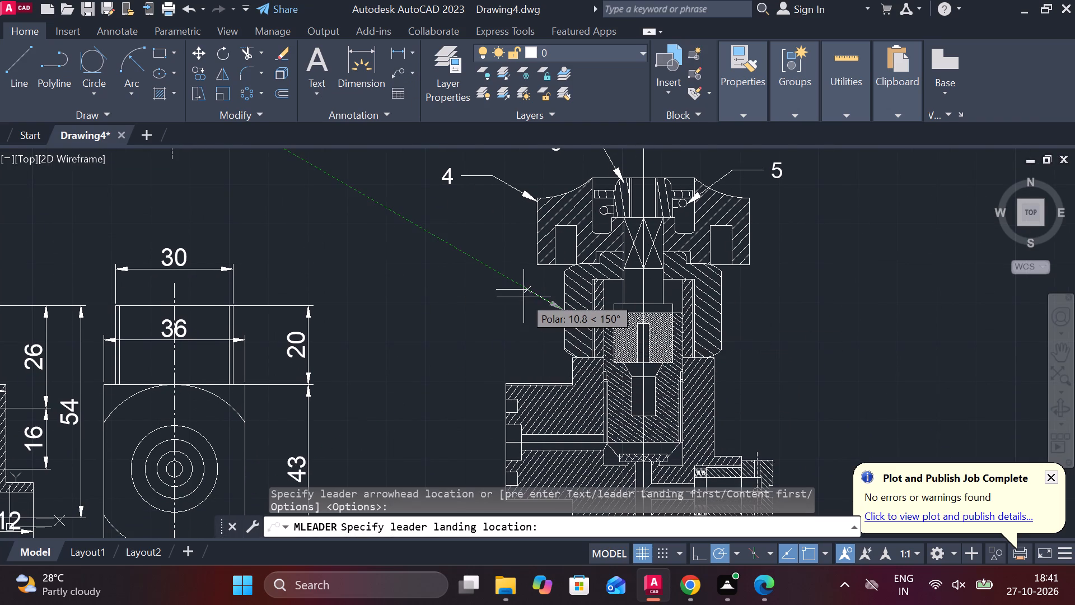
click(524, 296)
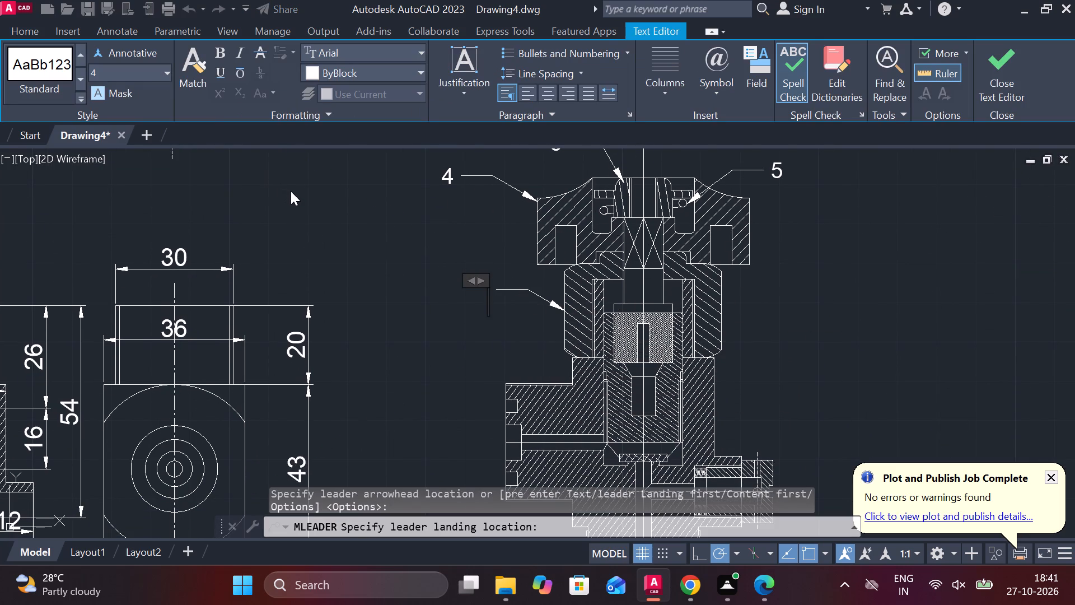
key(3)
click(1008, 78)
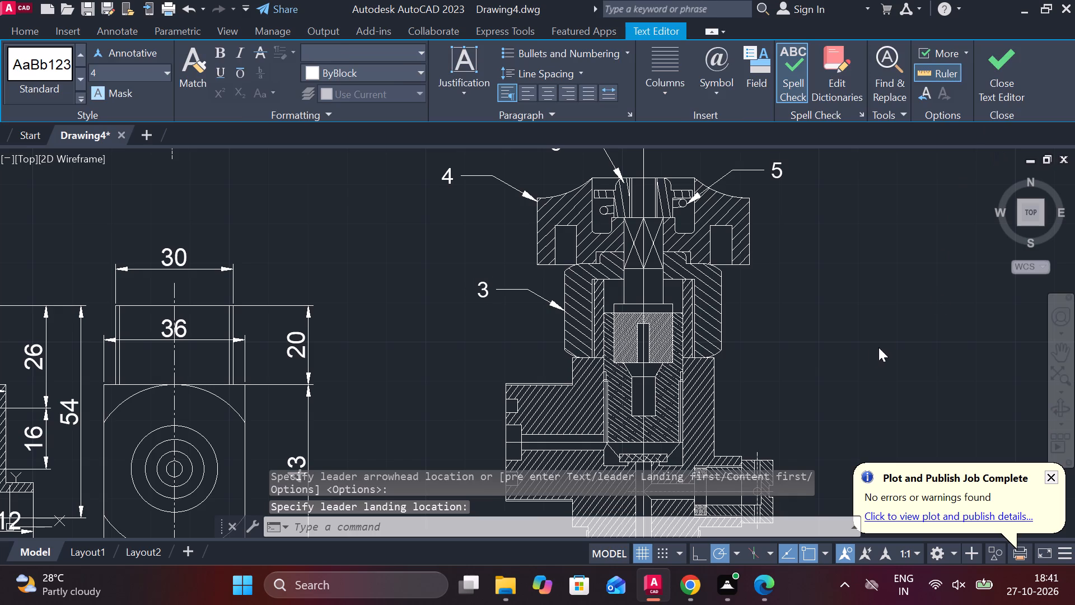
Add a multileader labelled 7 pointing to the side of the spindle's plain shank inside the cap nut.
key(space)
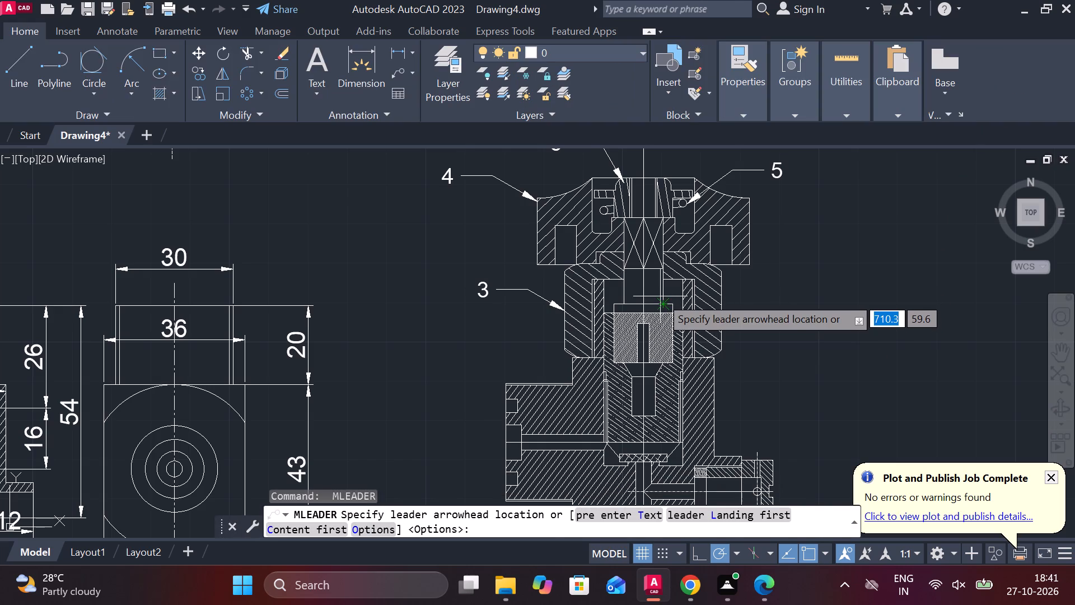
scroll(658, 295, up, 1)
click(658, 295)
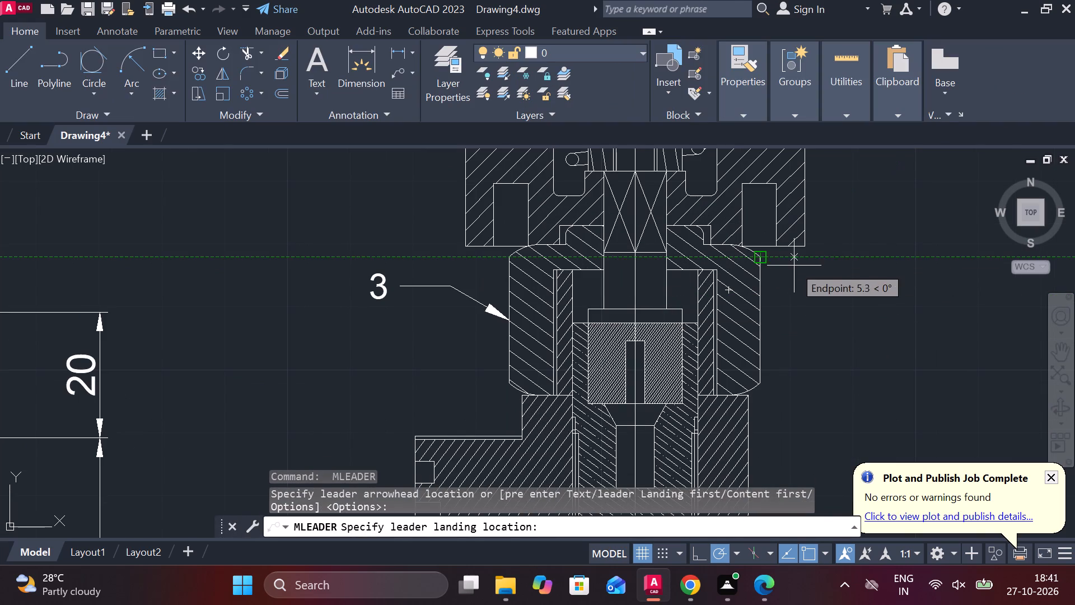
click(805, 271)
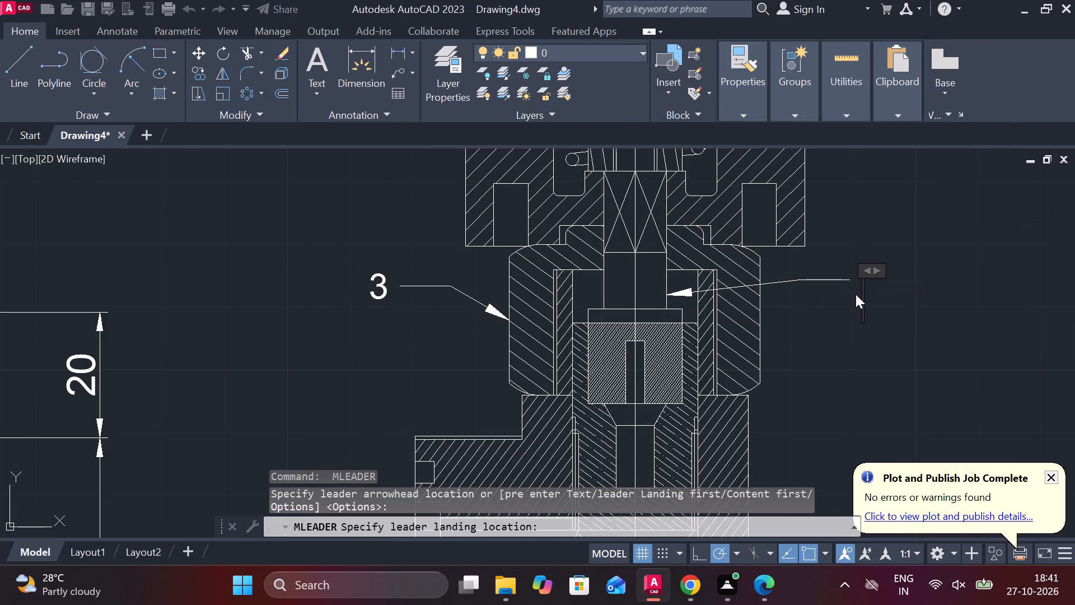
key(7)
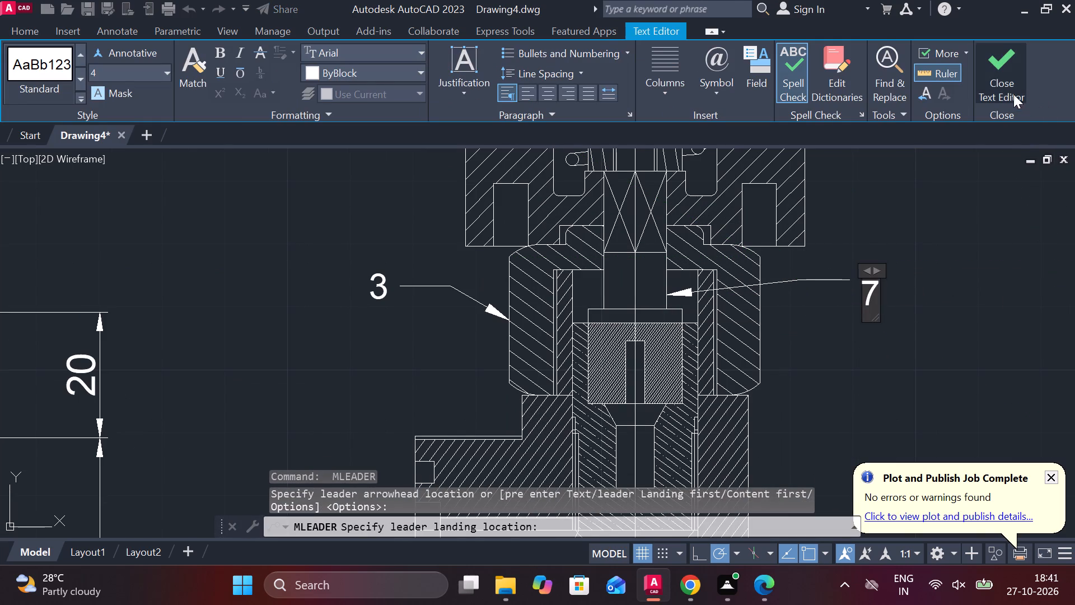
click(1003, 90)
Add a multileader labelled 8 pointing to the slot edge in the densely hatched block below the spindle shank.
click(396, 71)
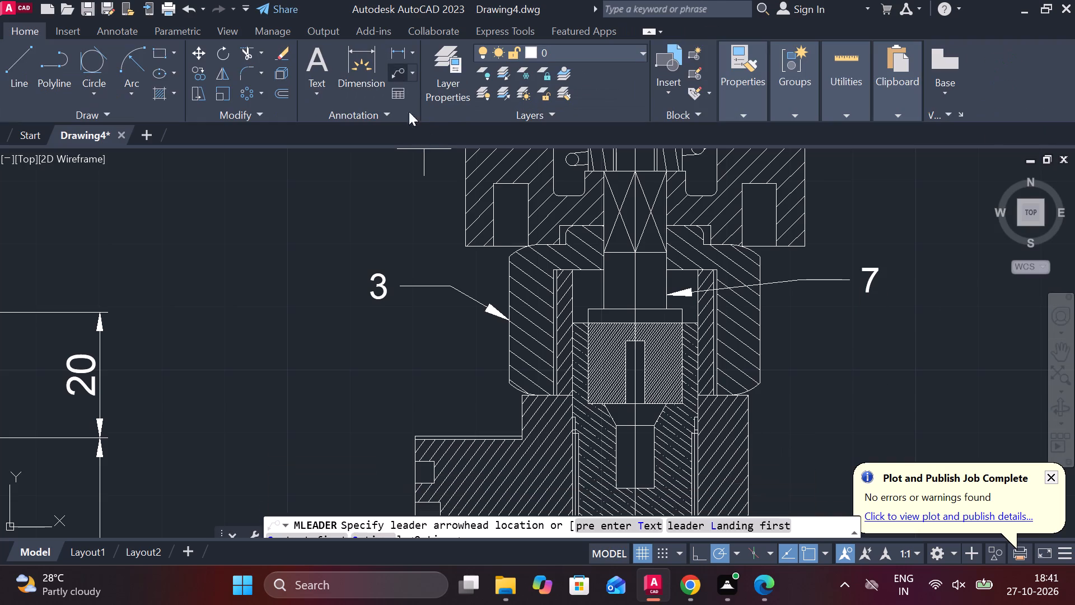
middle_drag(456, 395, 547, 320)
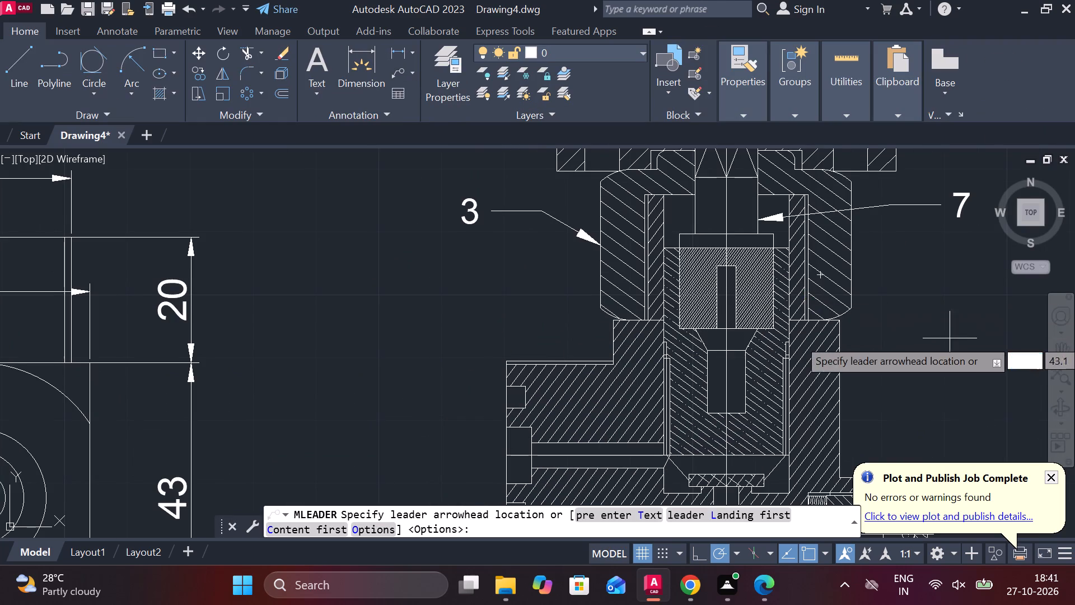
middle_drag(955, 339, 916, 328)
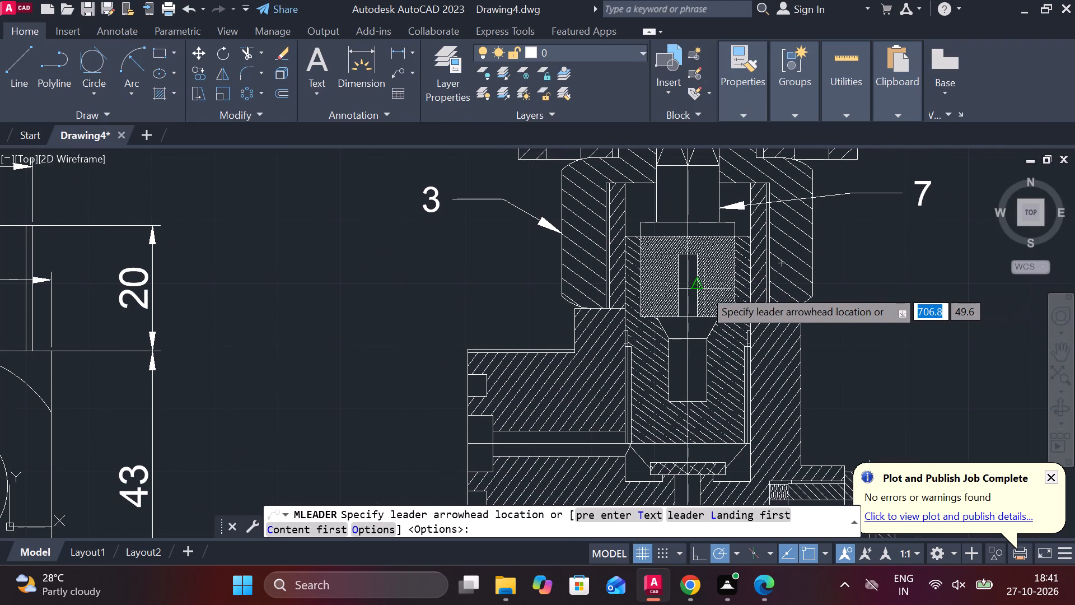
click(699, 292)
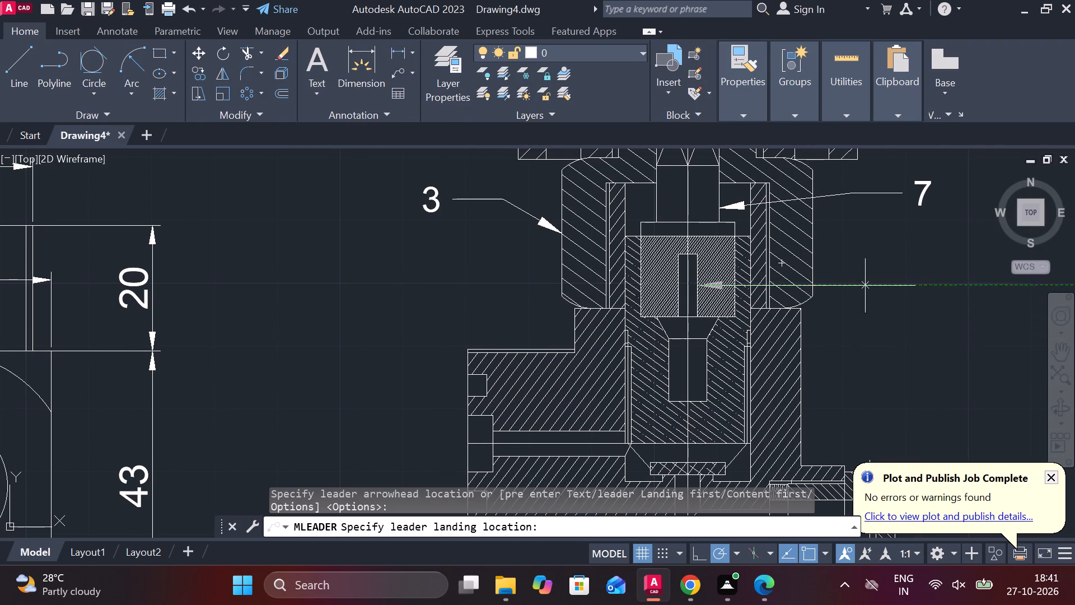
click(866, 311)
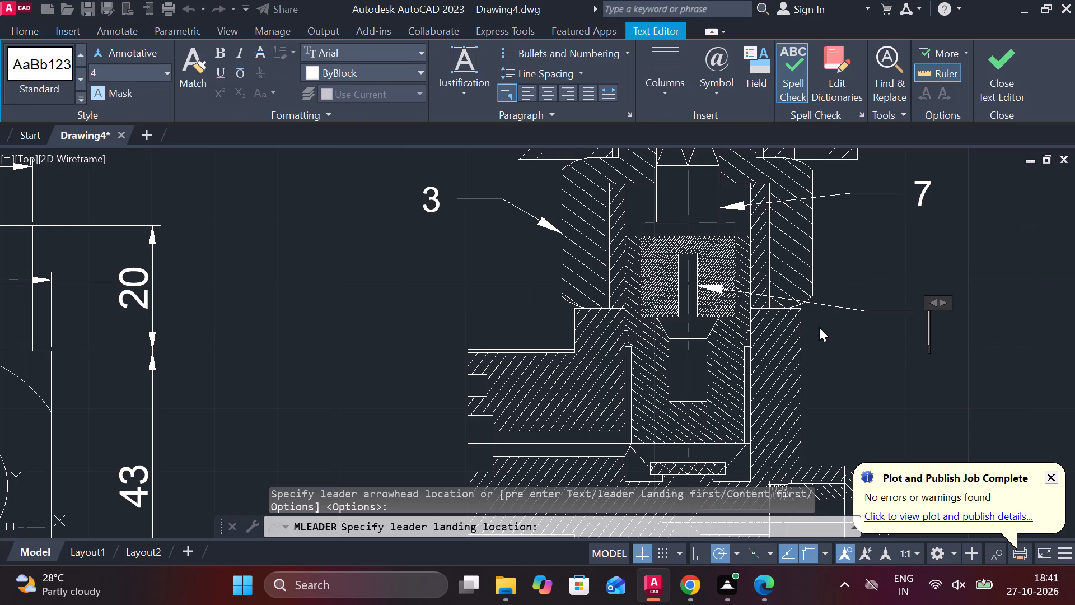
key(8)
click(999, 54)
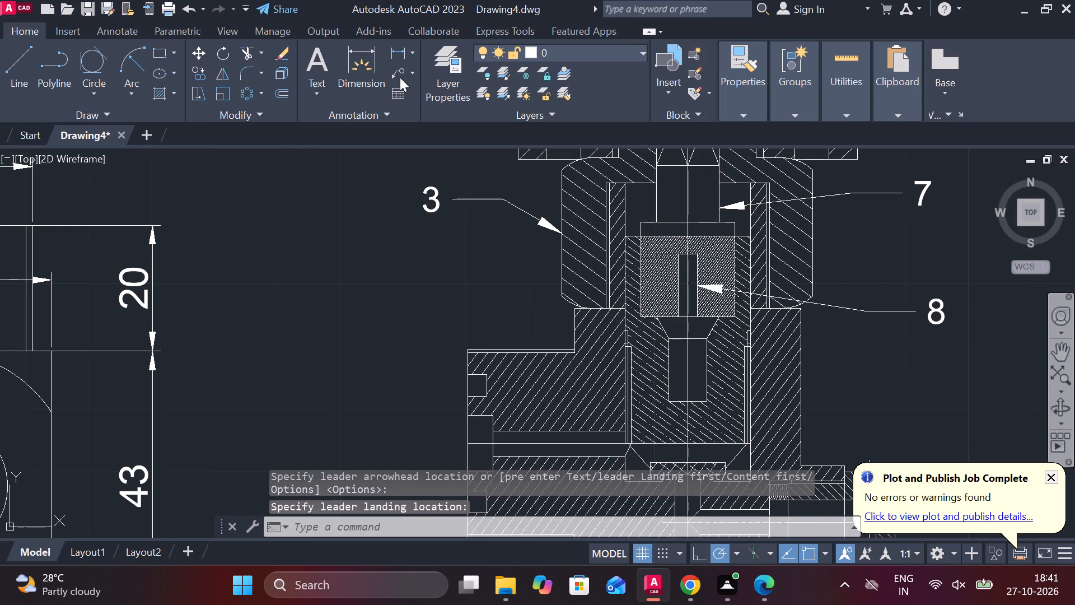
Add a multileader labelled 2 pointing to the hatched insert inside the valve body, beside its central bore.
click(399, 73)
middle_drag(419, 248, 416, 225)
scroll(419, 248, up, 1)
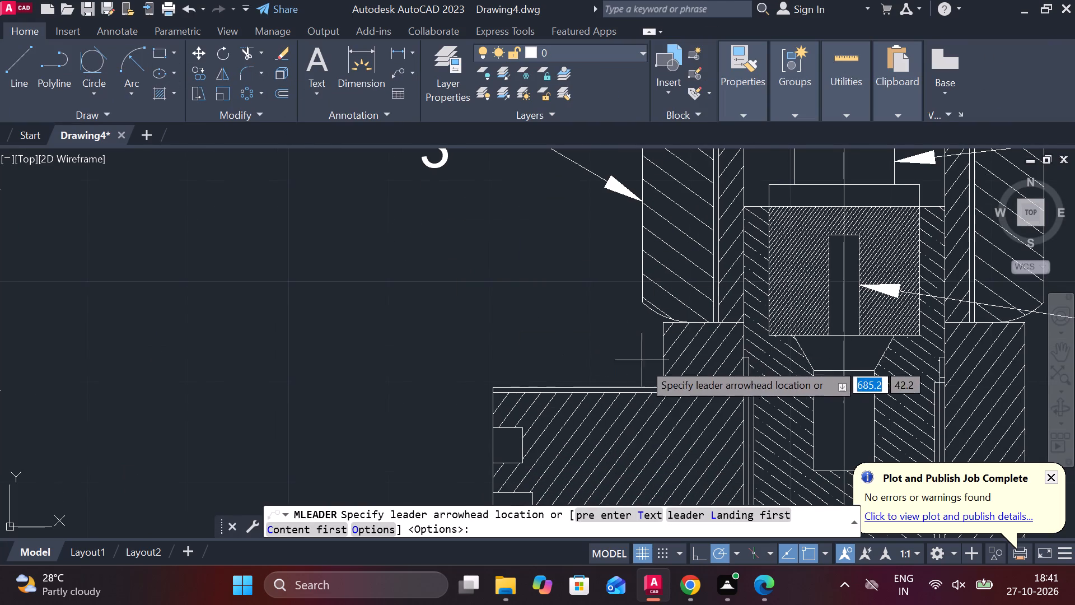
middle_drag(609, 353, 519, 294)
click(683, 359)
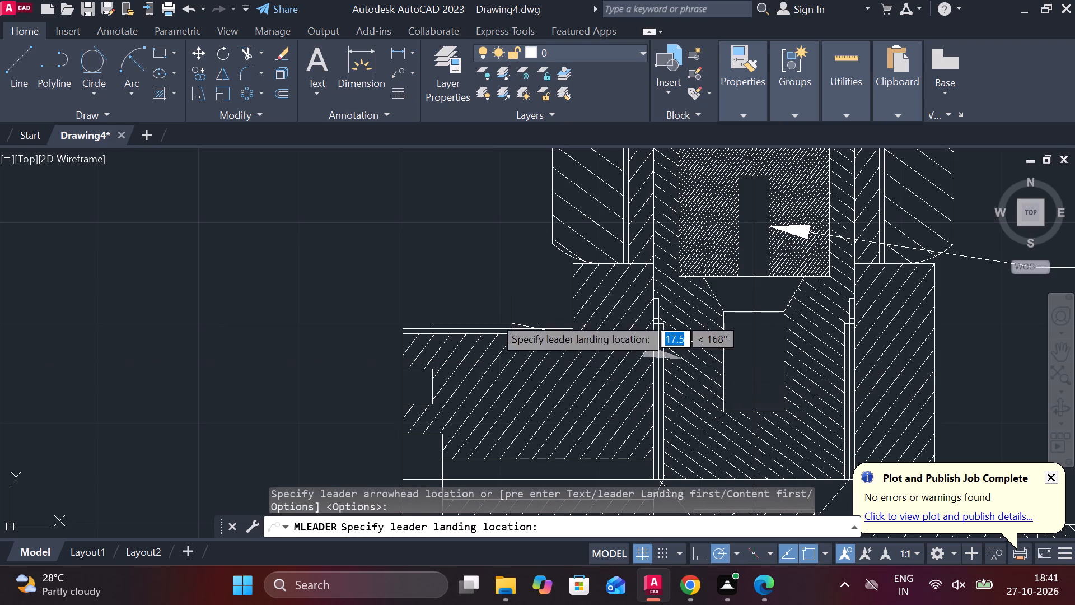
click(460, 237)
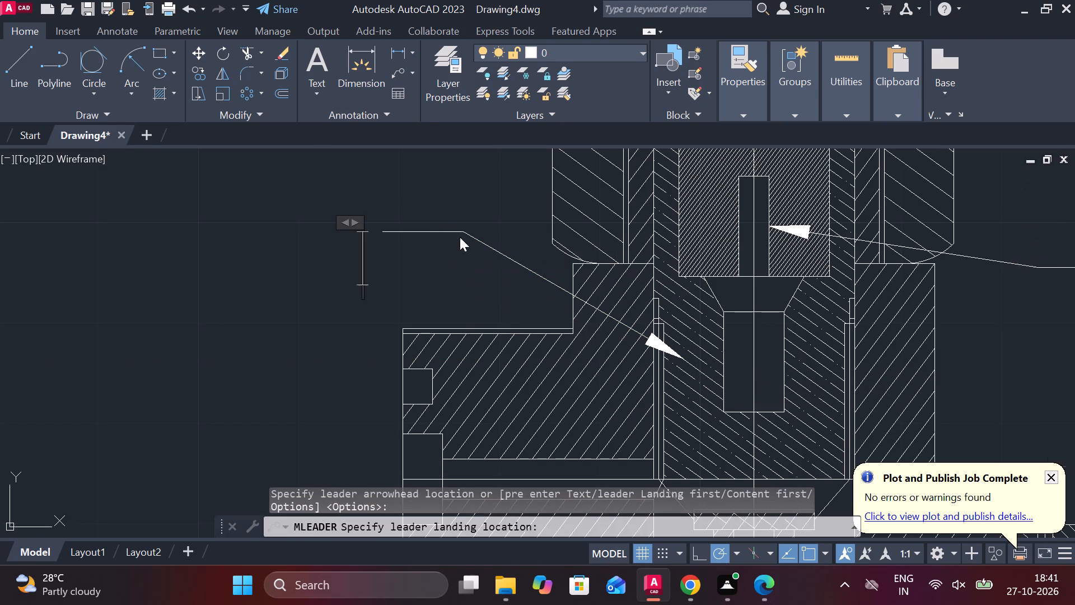
key(2)
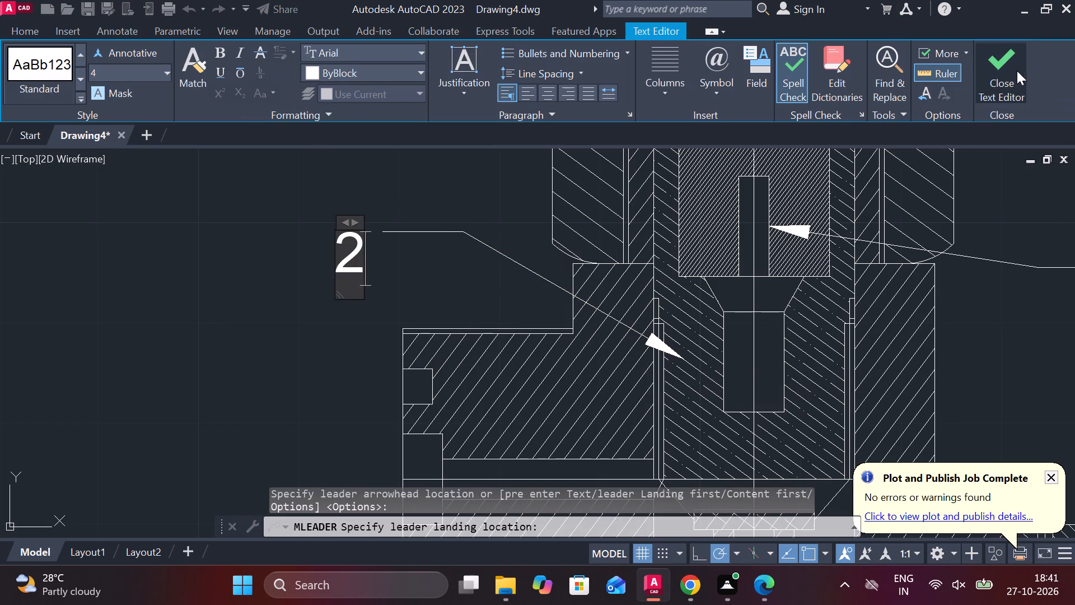
click(1020, 65)
Add a multileader labelled 9 pointing to the upper corner of the small hatched ring in the body's side port.
middle_drag(988, 217, 896, 161)
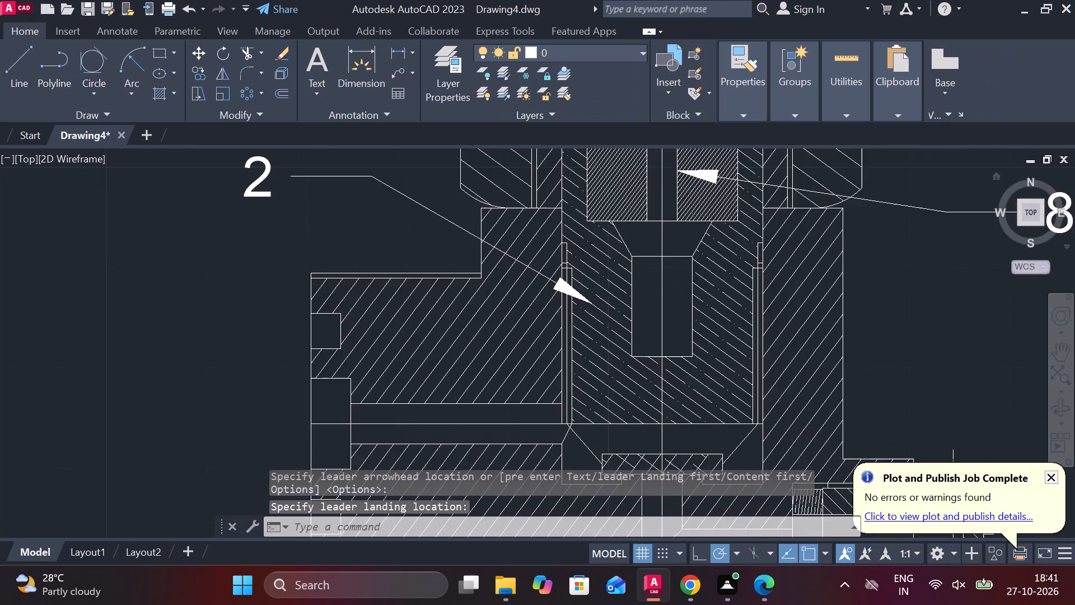
scroll(884, 272, down, 1)
middle_drag(884, 297, 694, 160)
click(393, 71)
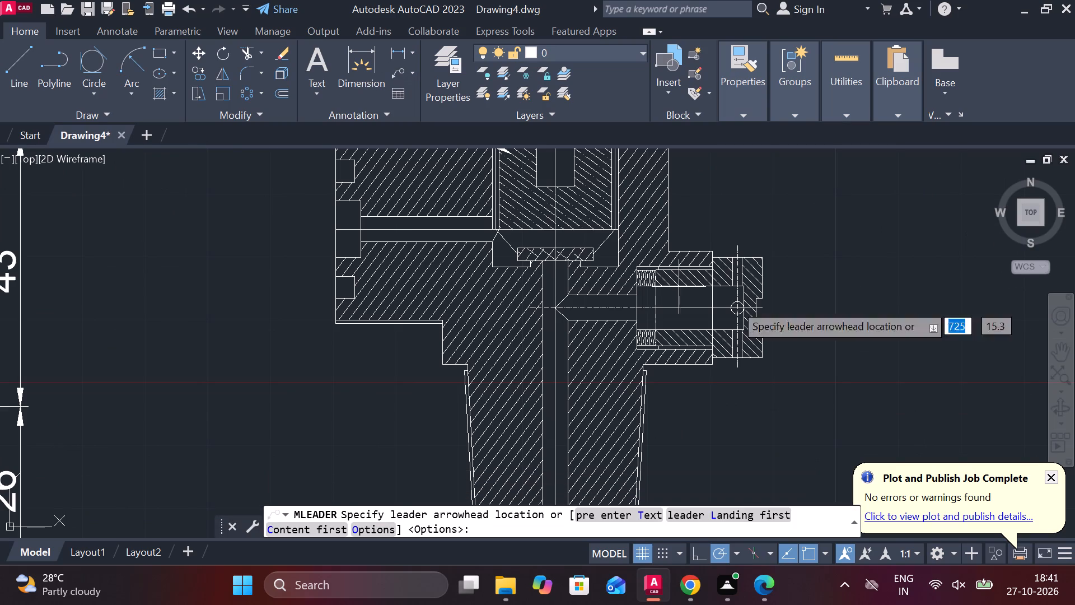
scroll(811, 322, up, 1)
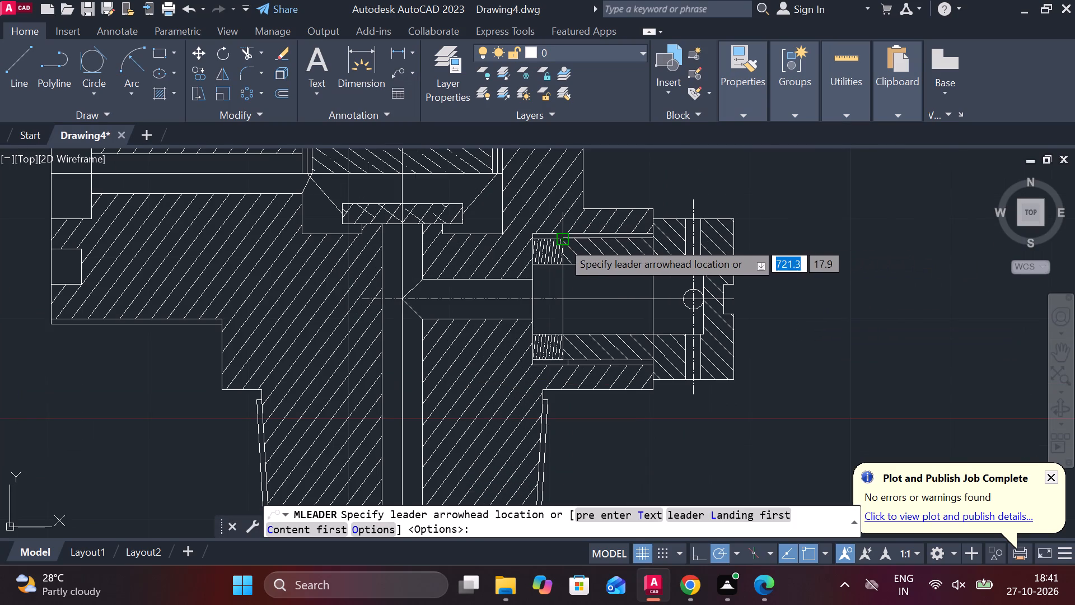
click(562, 241)
middle_drag(672, 171, 655, 221)
click(653, 198)
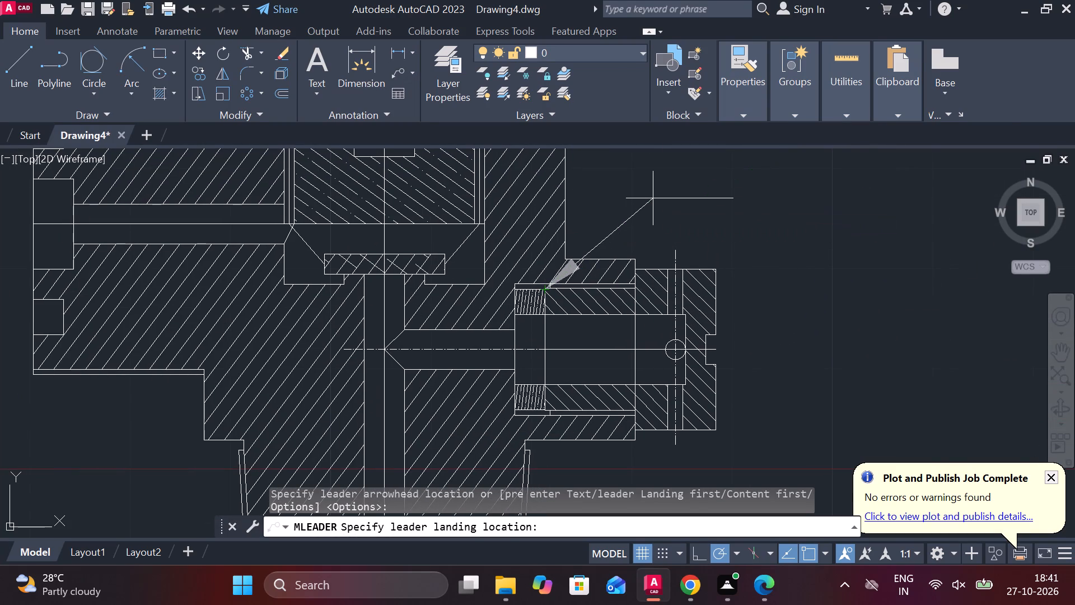
key(9)
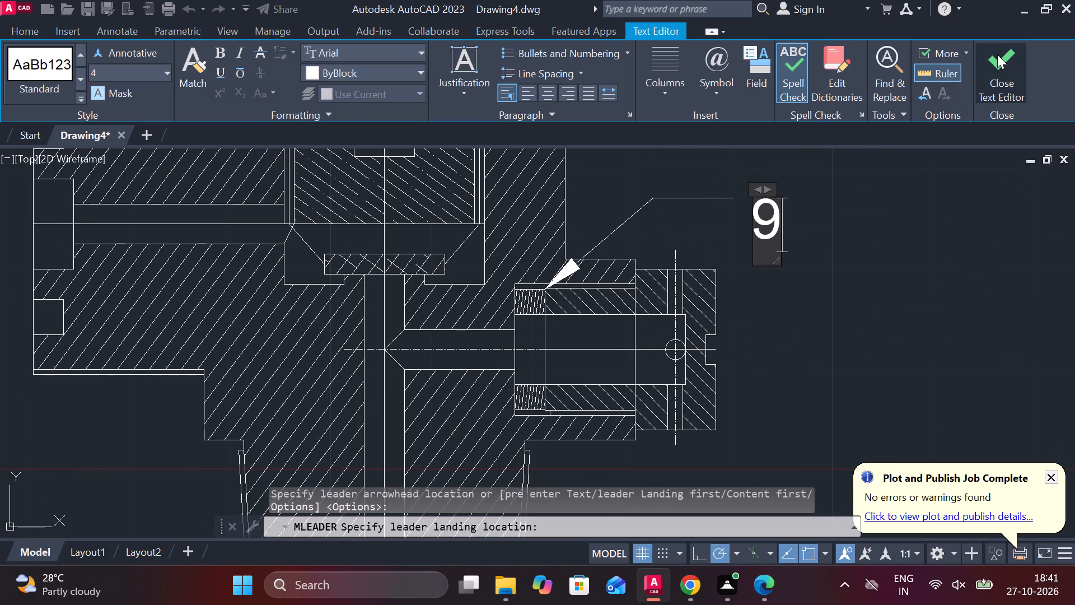
click(997, 54)
Add a multileader labelled 10 pointing to the lower edge of the plug head in the side port.
scroll(900, 206, down, 1)
middle_drag(854, 263, 822, 195)
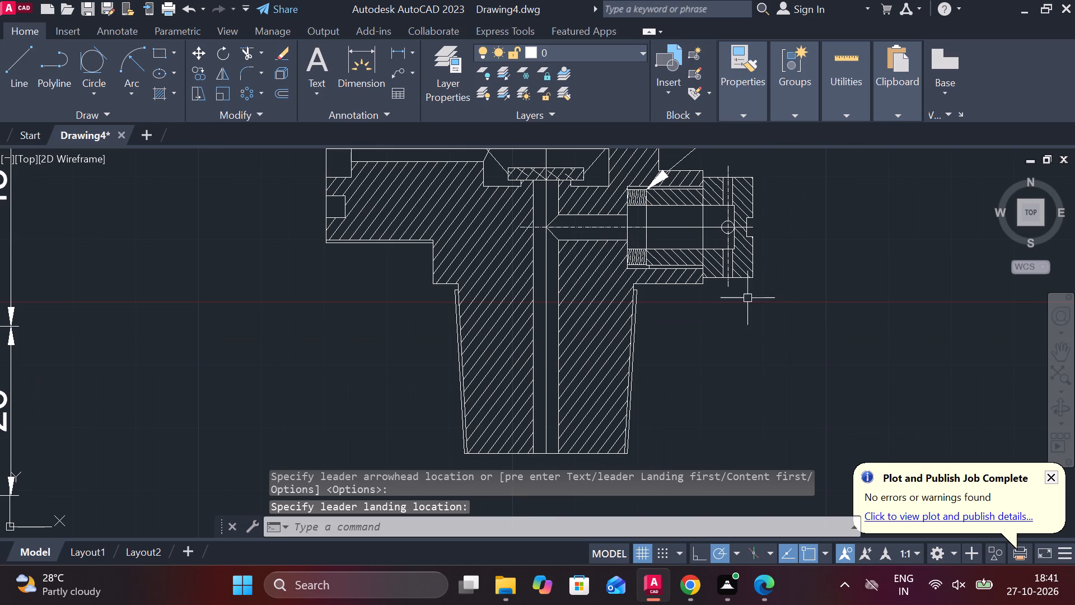
key(space)
scroll(733, 323, up, 1)
click(699, 256)
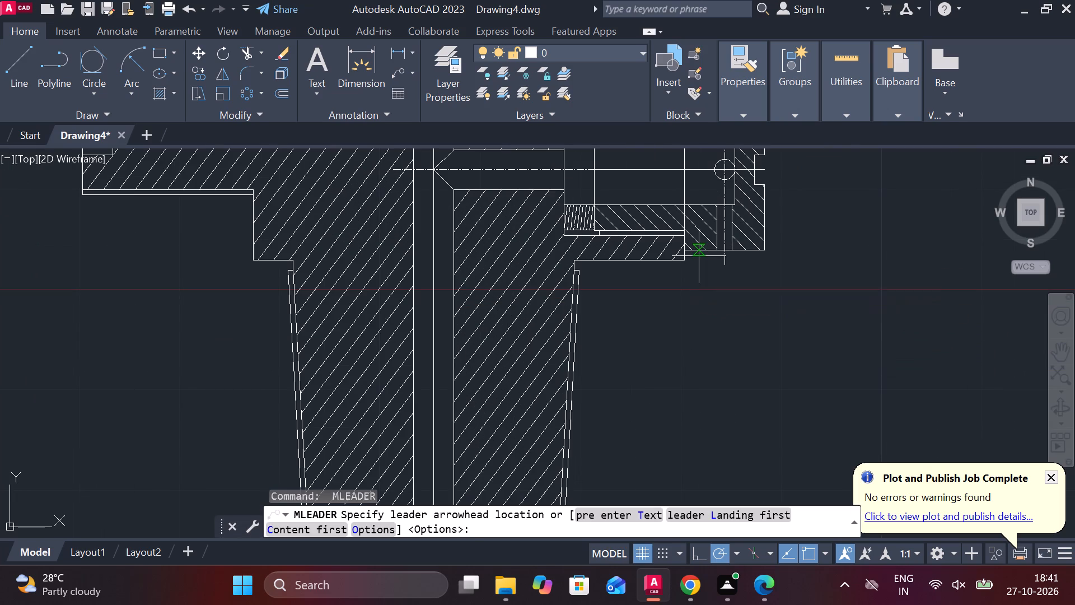
click(735, 353)
text(10)
click(1017, 80)
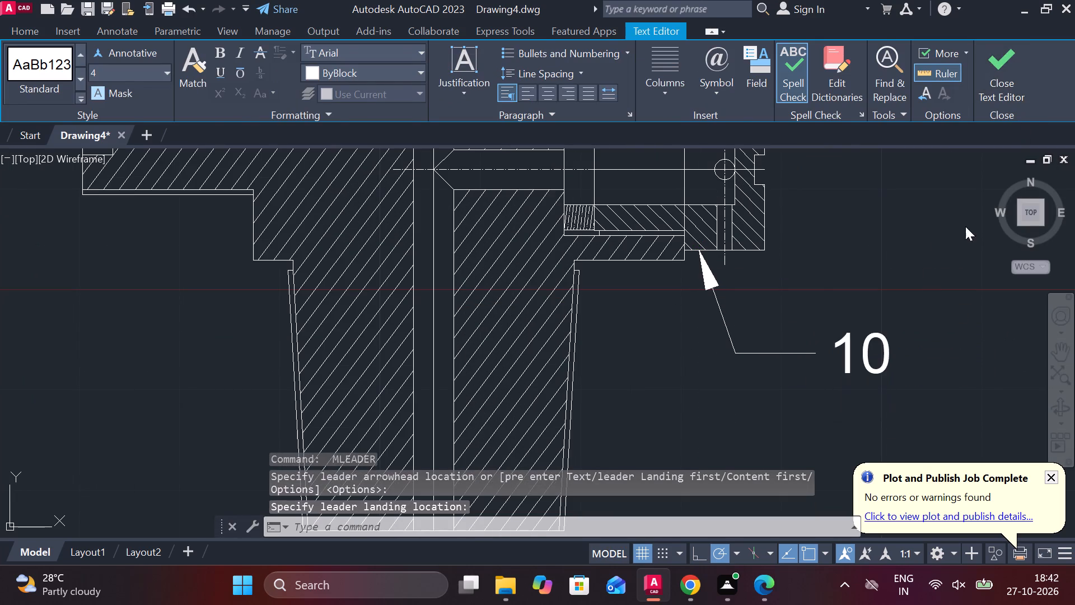
Add a multileader labelled 1 pointing to the left side of the valve body's tapered lower end.
middle_drag(787, 333, 847, 245)
middle_drag(495, 342, 737, 312)
key(space)
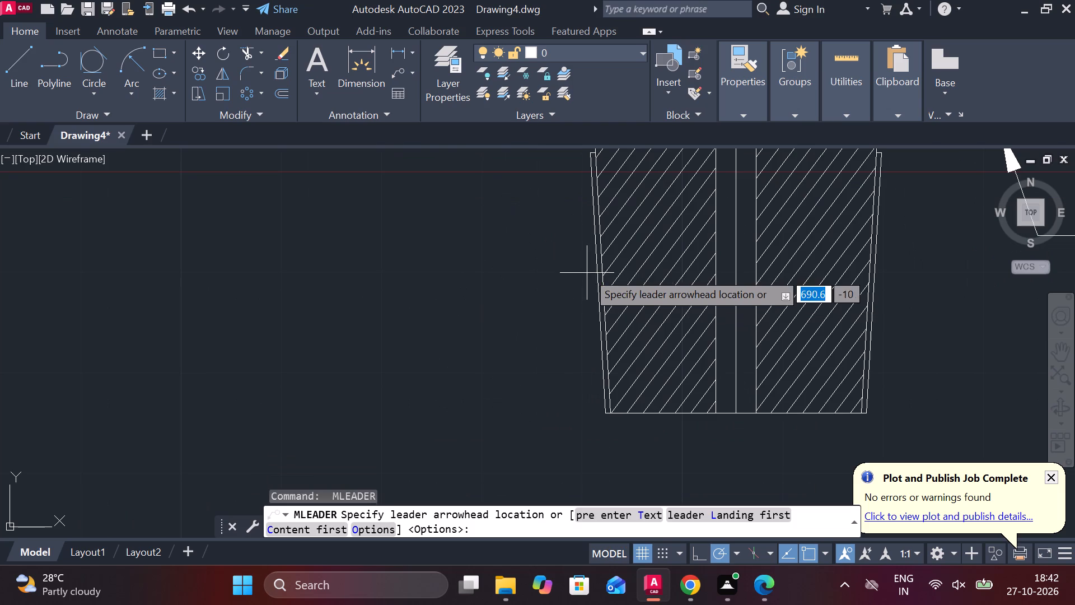
click(600, 259)
click(533, 310)
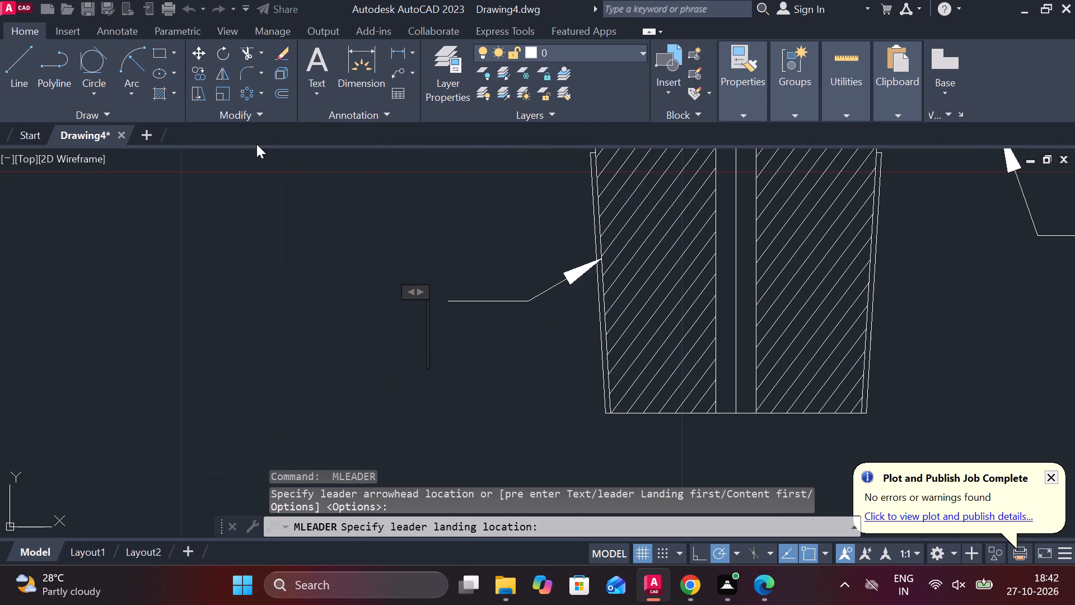
key(1)
click(1002, 83)
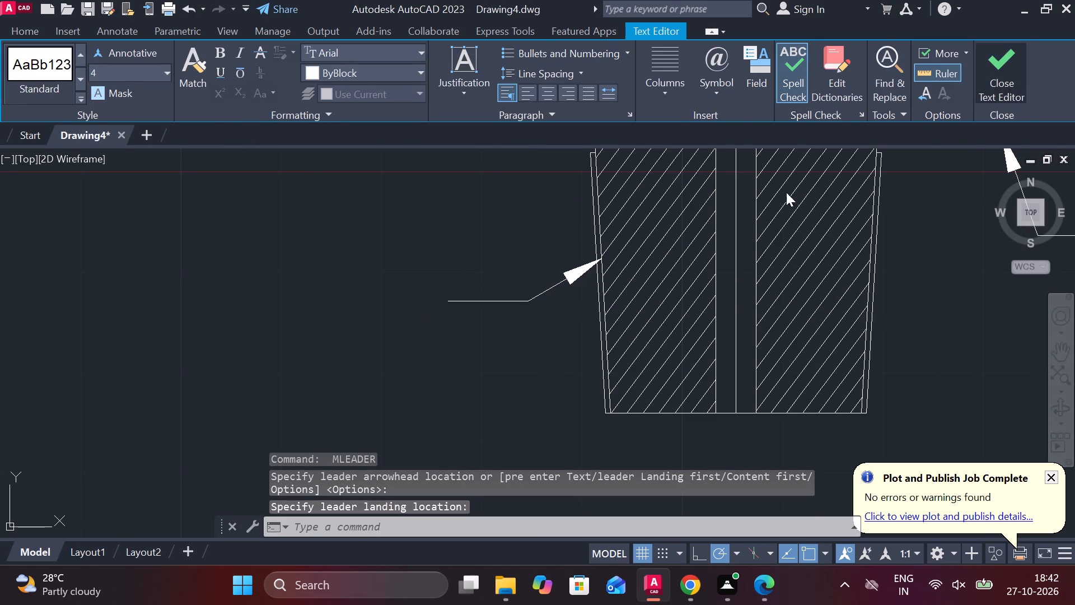
Draw a rectangular border about 350 by 330 units around all the part views and the assembly view.
scroll(774, 254, down, 5)
middle_drag(787, 262, 735, 292)
scroll(773, 259, up, 1)
middle_drag(773, 259, 763, 289)
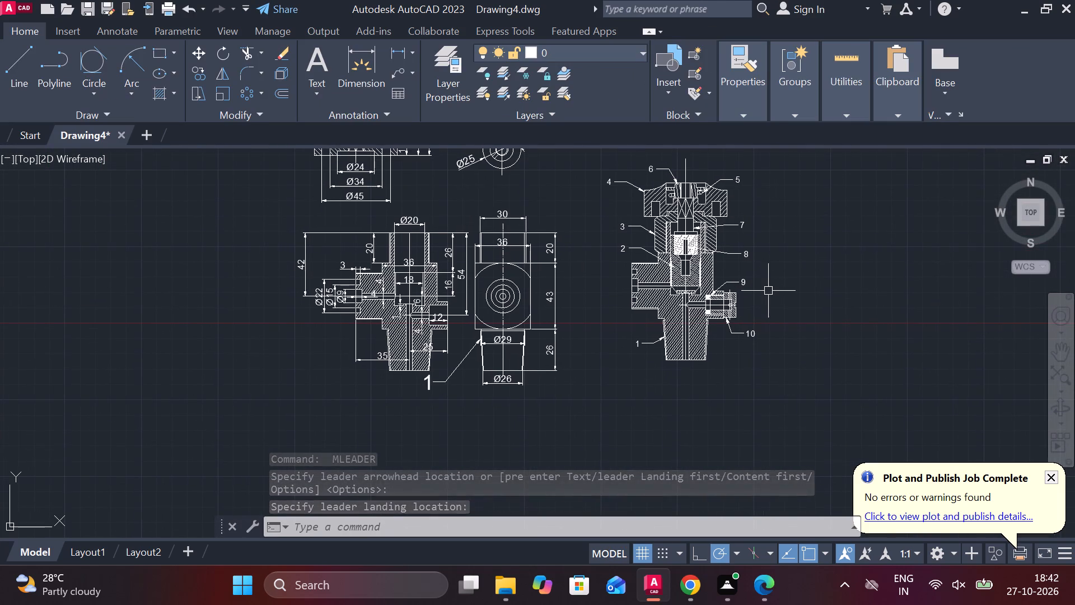
scroll(772, 292, down, 1)
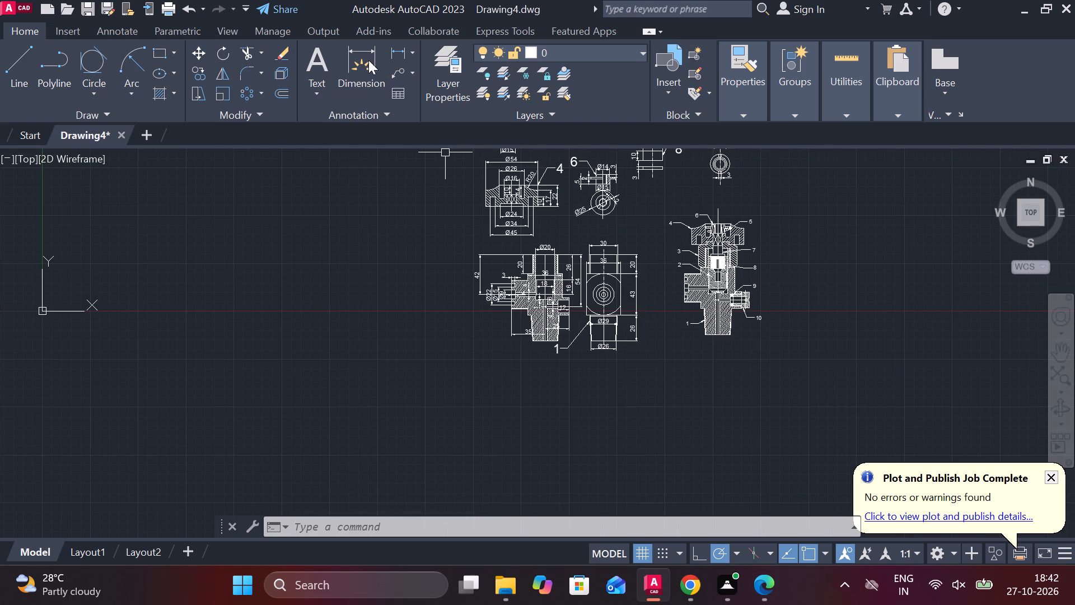
click(152, 50)
middle_drag(309, 236, 317, 346)
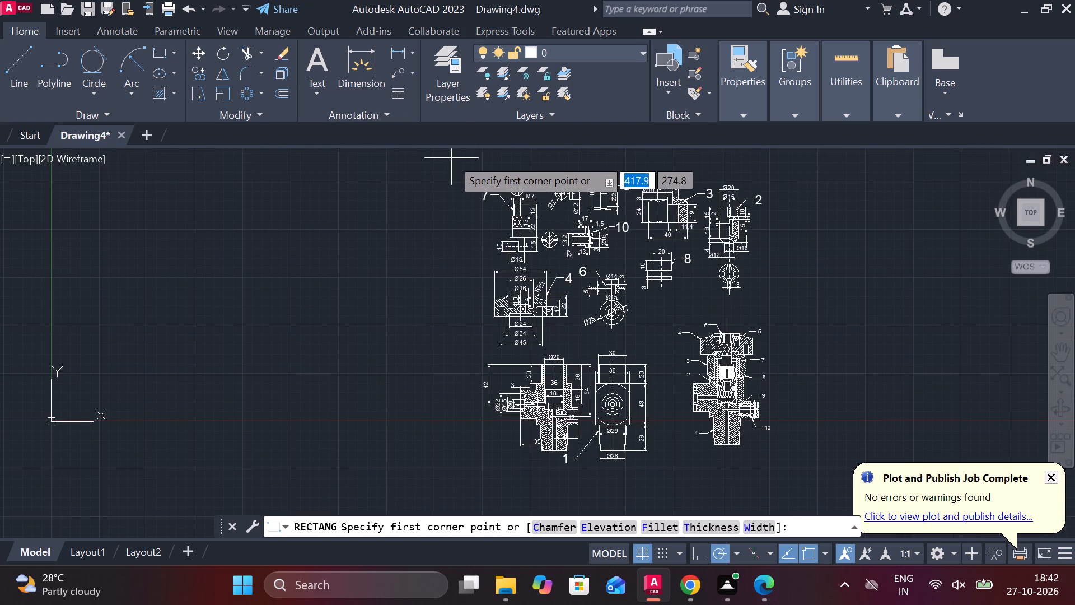
click(451, 150)
middle_drag(652, 432, 595, 353)
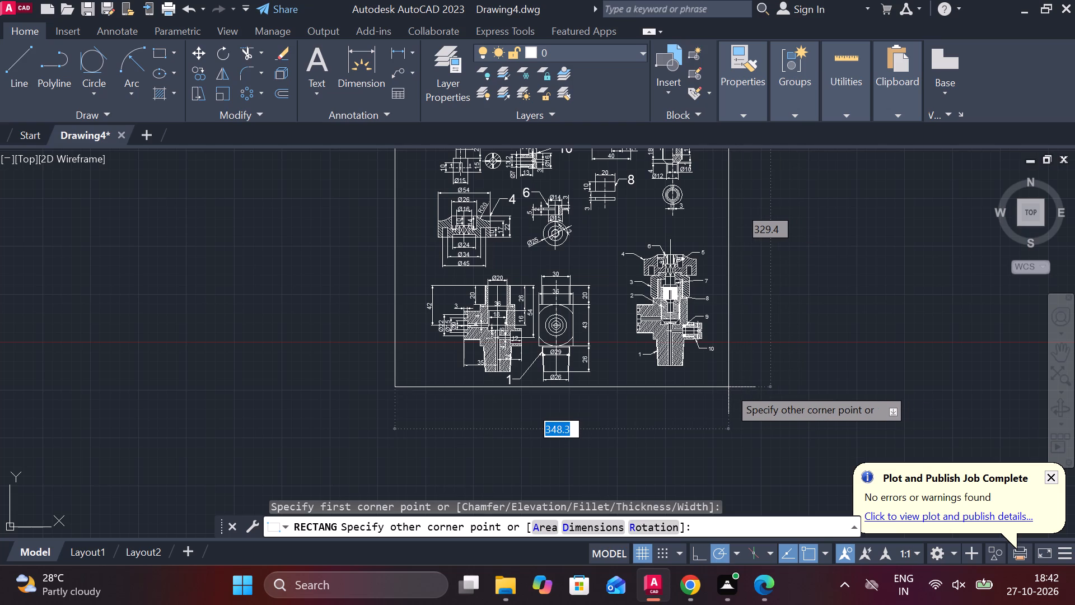
click(735, 387)
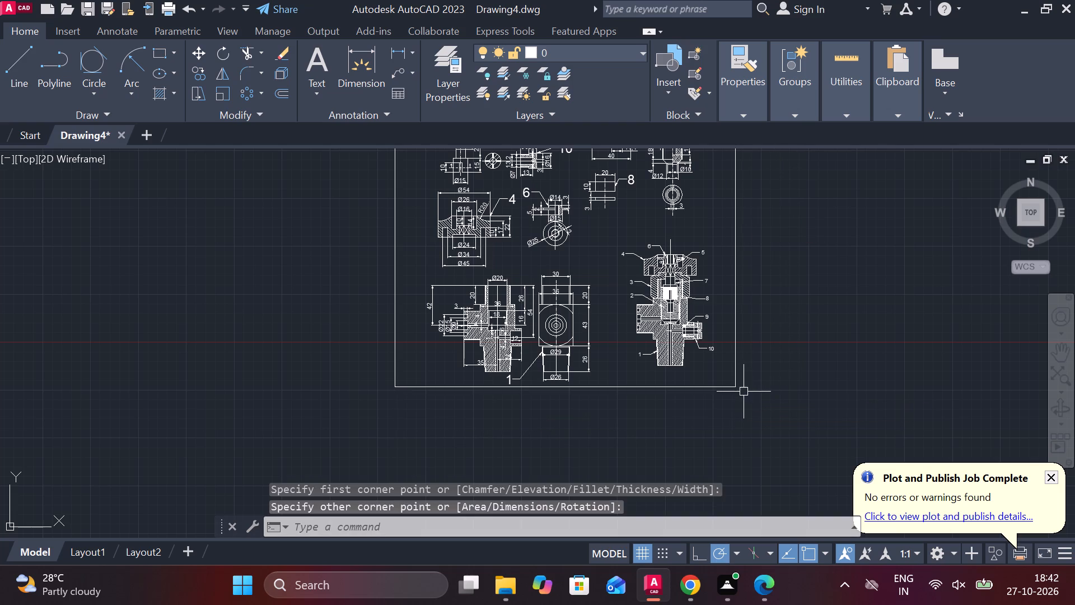
Save the drawing in Documents under the file name PRESSURE GAS VALVE WITH SAFETY DEVICE.
middle_drag(779, 378, 788, 420)
key(ctrl+s)
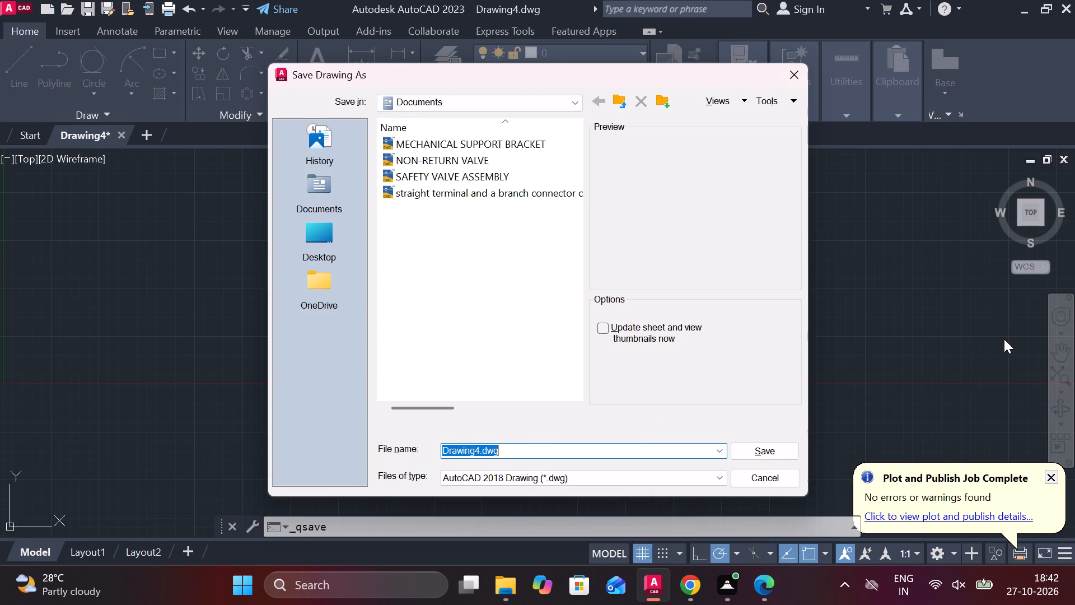
text(PRESSUREGAUGE VALVE)
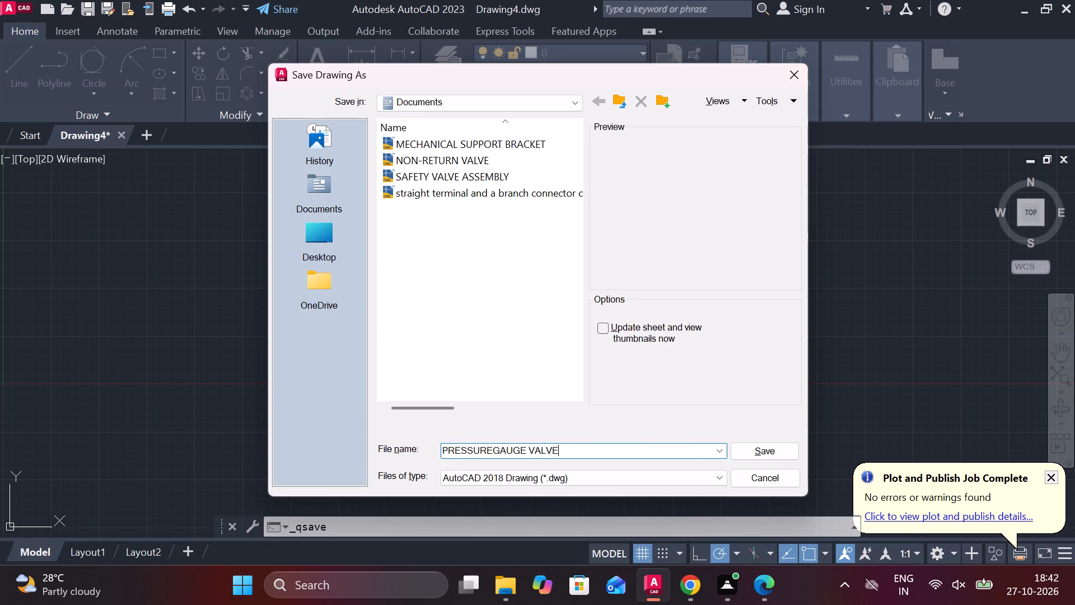
key(space)
text(WITH SAFETY)
key(space)
text(DEVI)
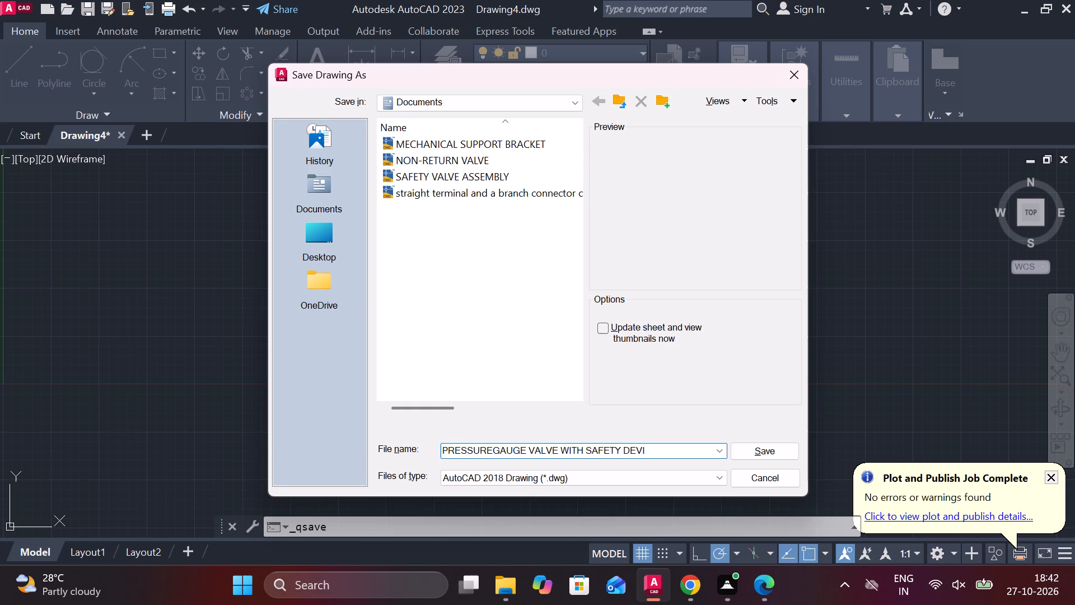
text(CE)
click(490, 451)
key(space)
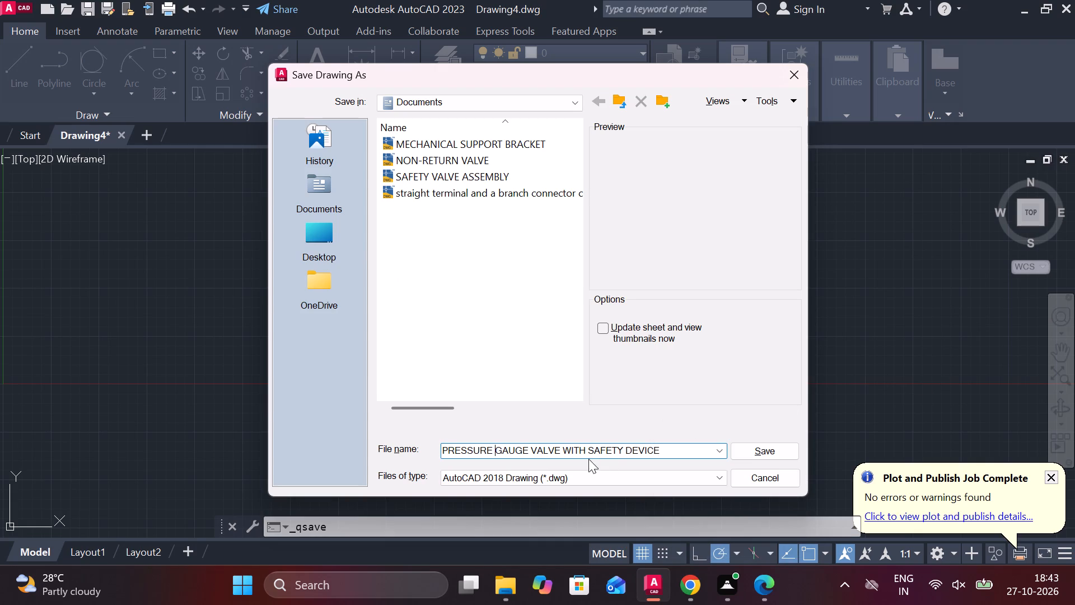
click(527, 448)
key(BackSpace)
key(BackSpace)
key(BackSpace)
key(s)
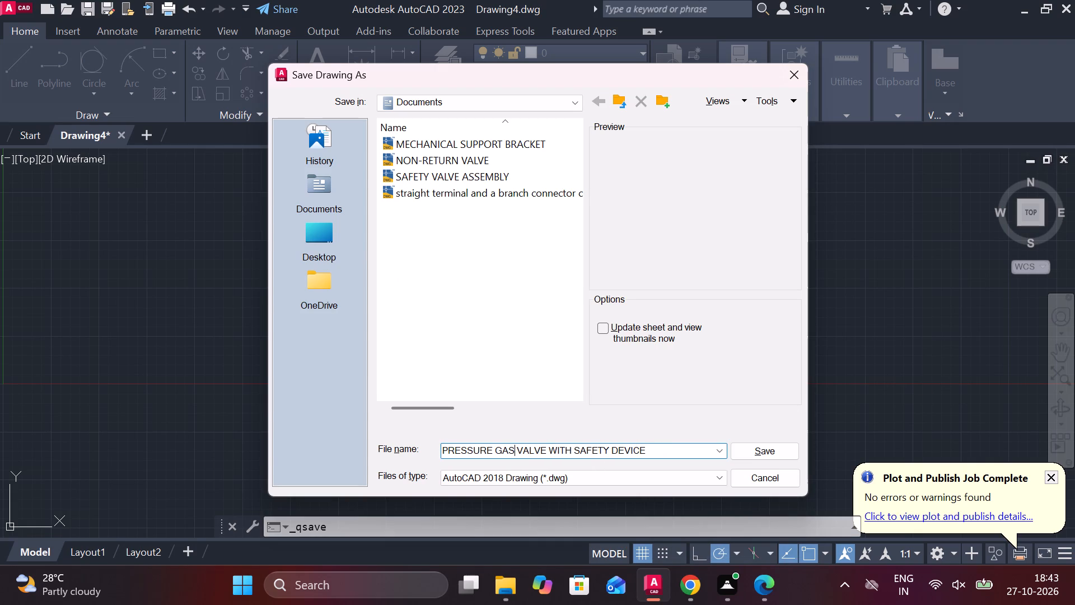
key(space)
click(754, 455)
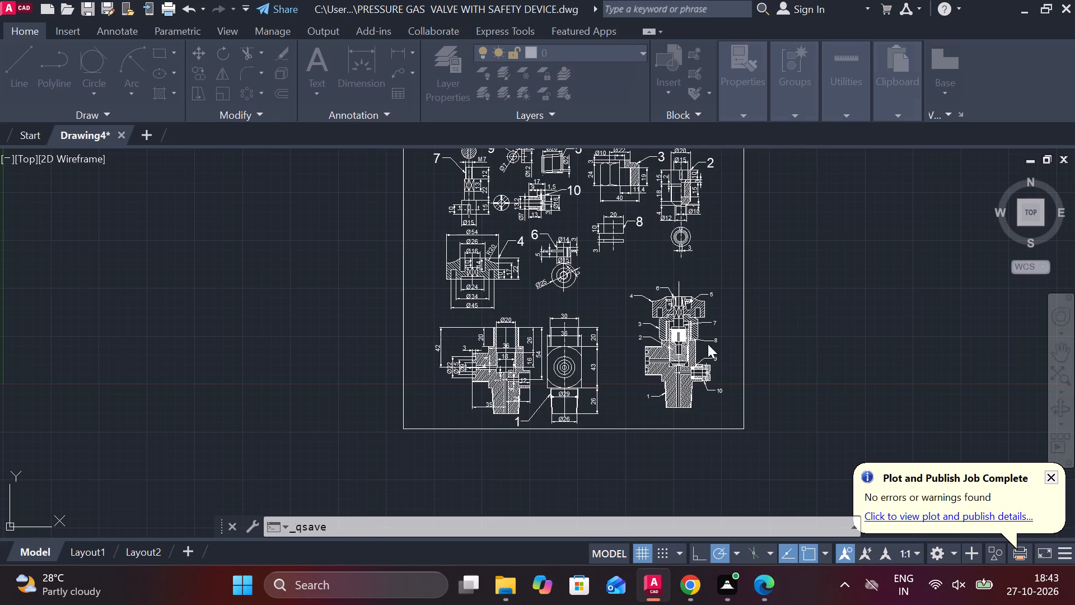
Add the multiline text title PRESSURE GAS VALVE WITH SAFETY DEVICE inside the border's upper edge, above the part views.
middle_drag(595, 303, 596, 431)
scroll(550, 253, up, 2)
text(MT)
key(space)
click(492, 240)
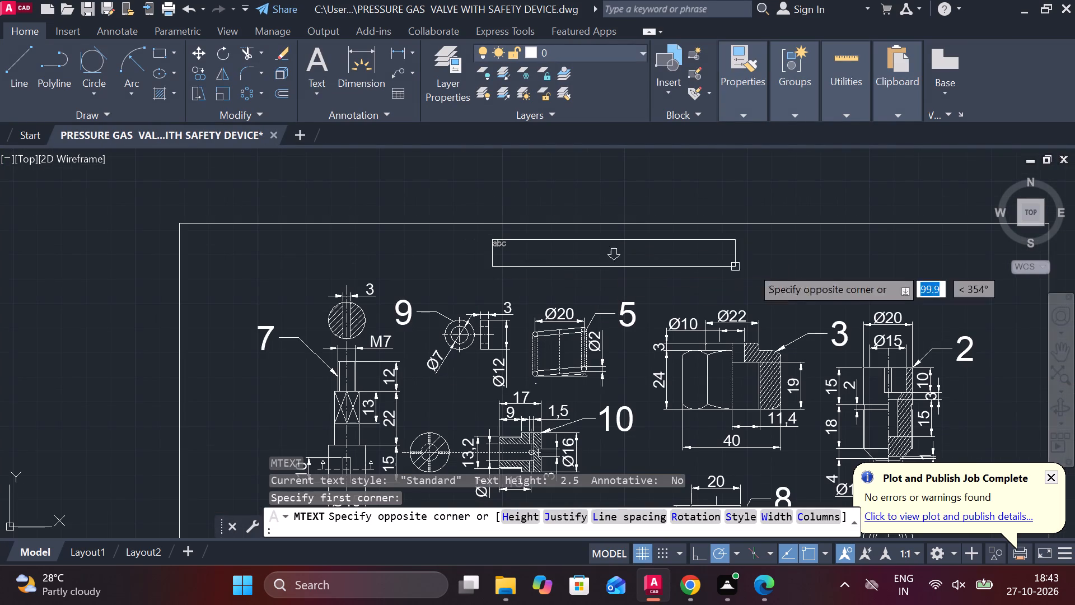
click(812, 269)
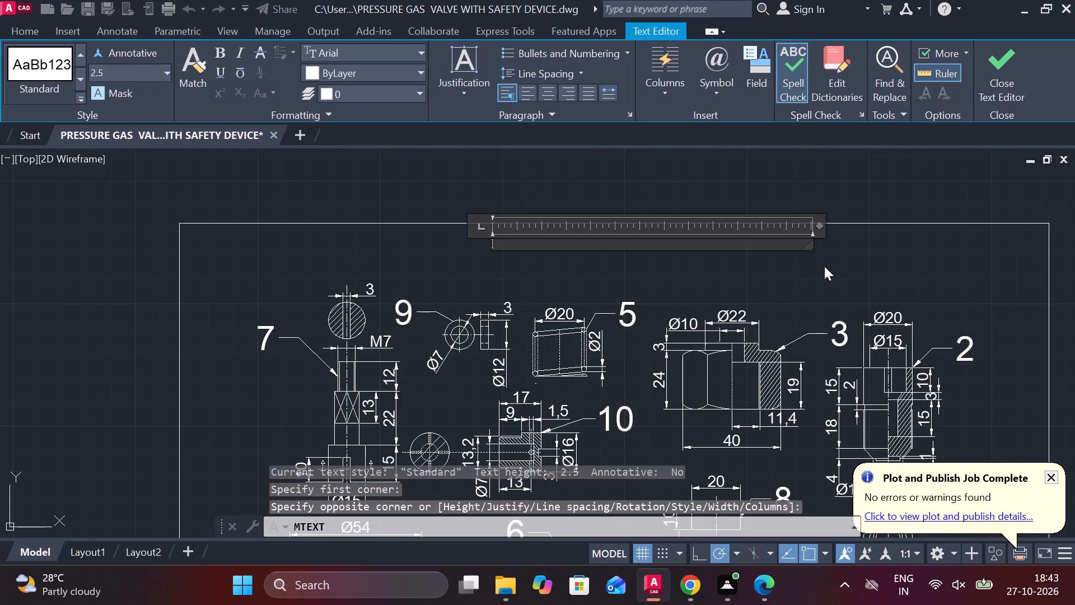
text(PRESS)
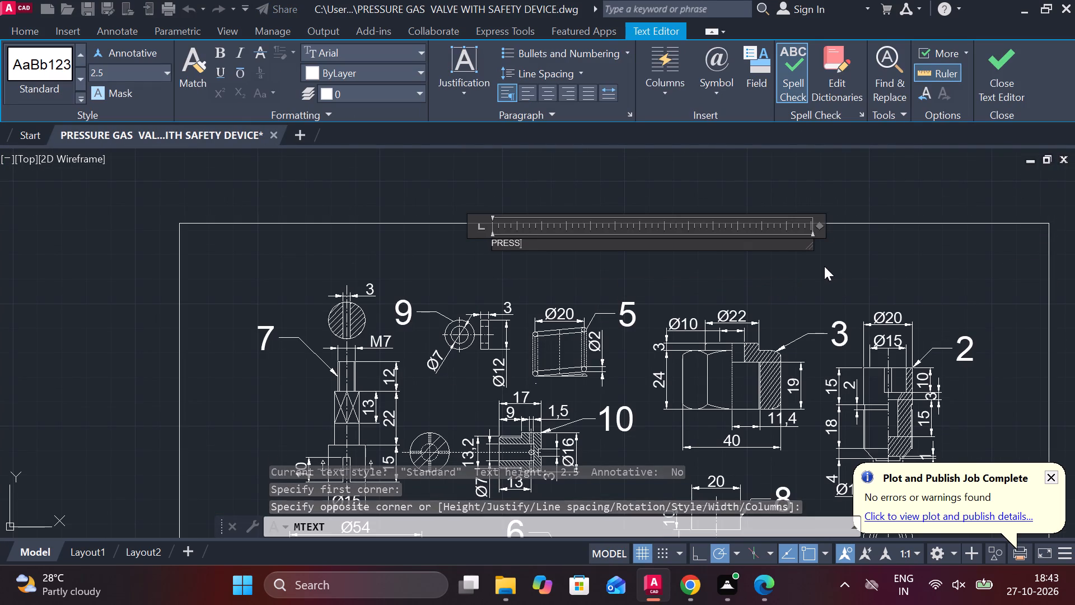
text(URE GAS VALVE WITH SAF)
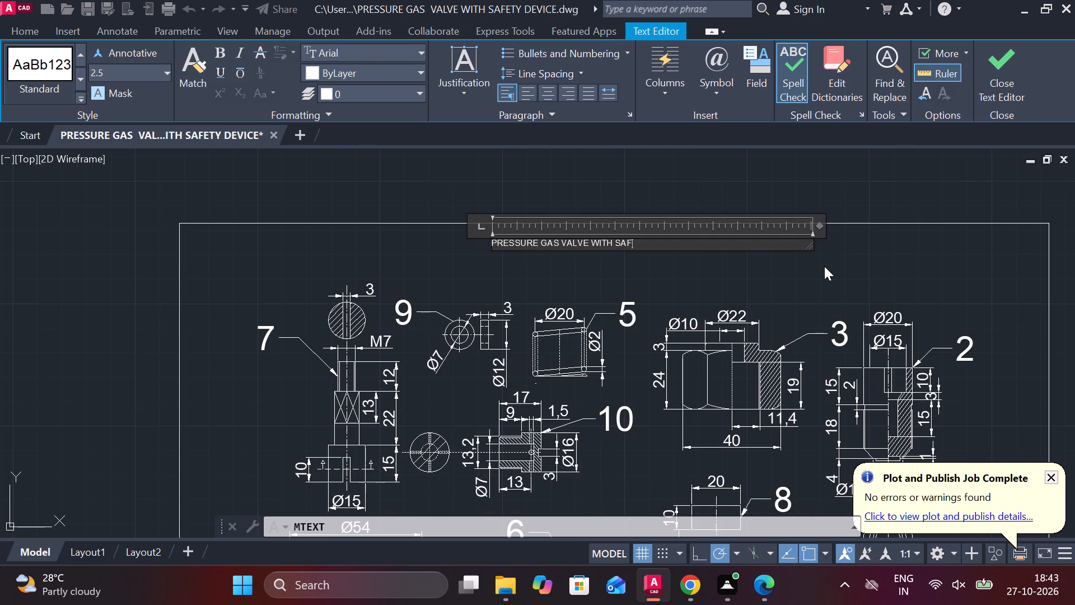
text(ETY DEVIC)
key(e)
drag(697, 249, 495, 242)
click(1013, 94)
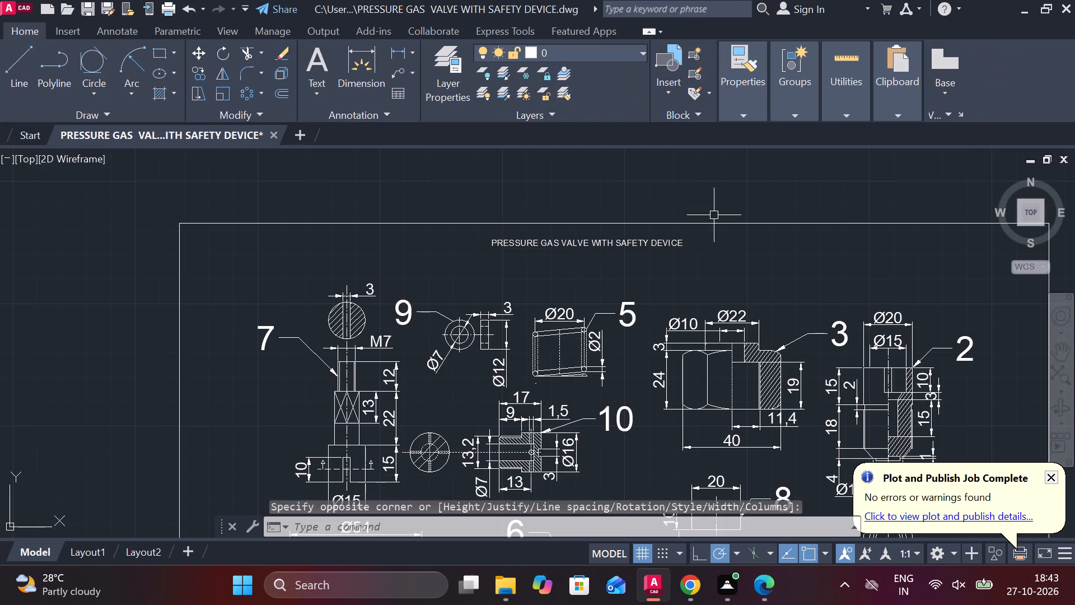
Set the title's text height to 10 and widen its text box so the title wraps onto two lines.
double_click(666, 242)
scroll(666, 242, up, 2)
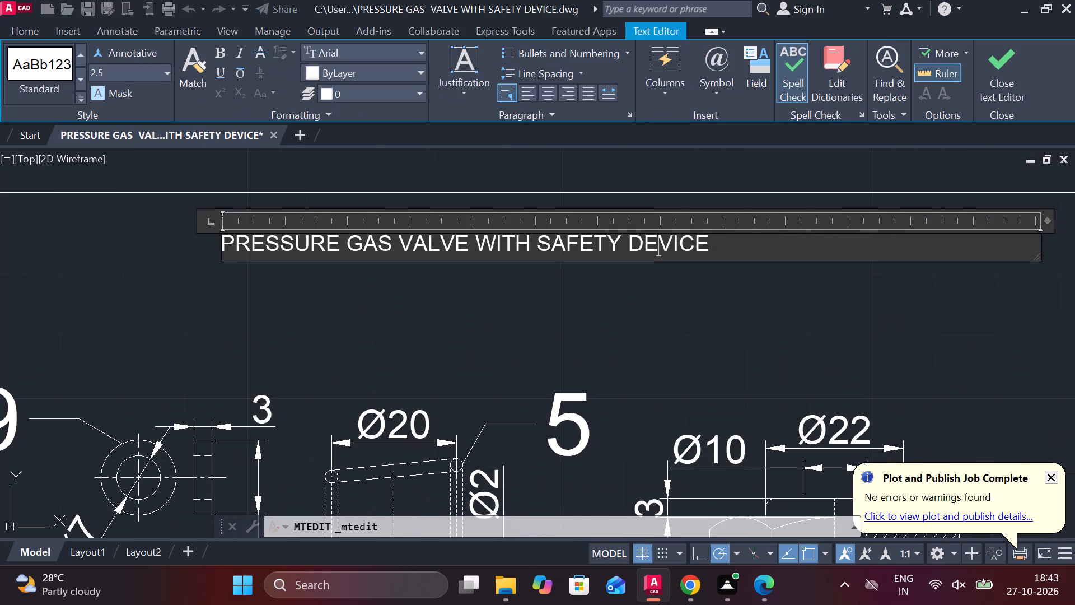
click(717, 242)
drag(717, 242, 228, 243)
scroll(400, 278, down, 1)
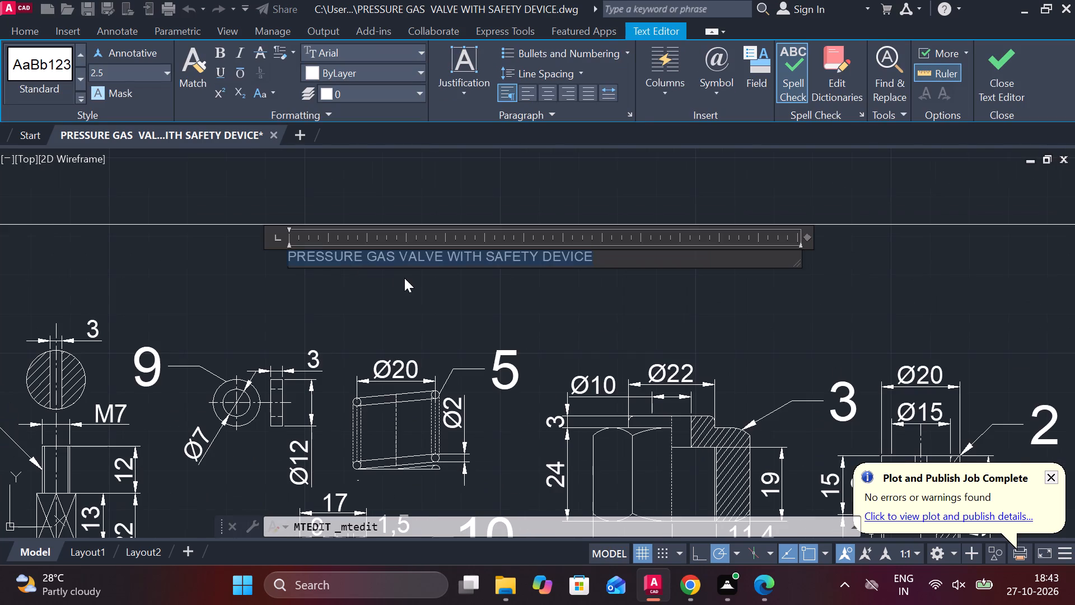
click(120, 73)
text(10)
key(Return)
scroll(822, 329, down, 3)
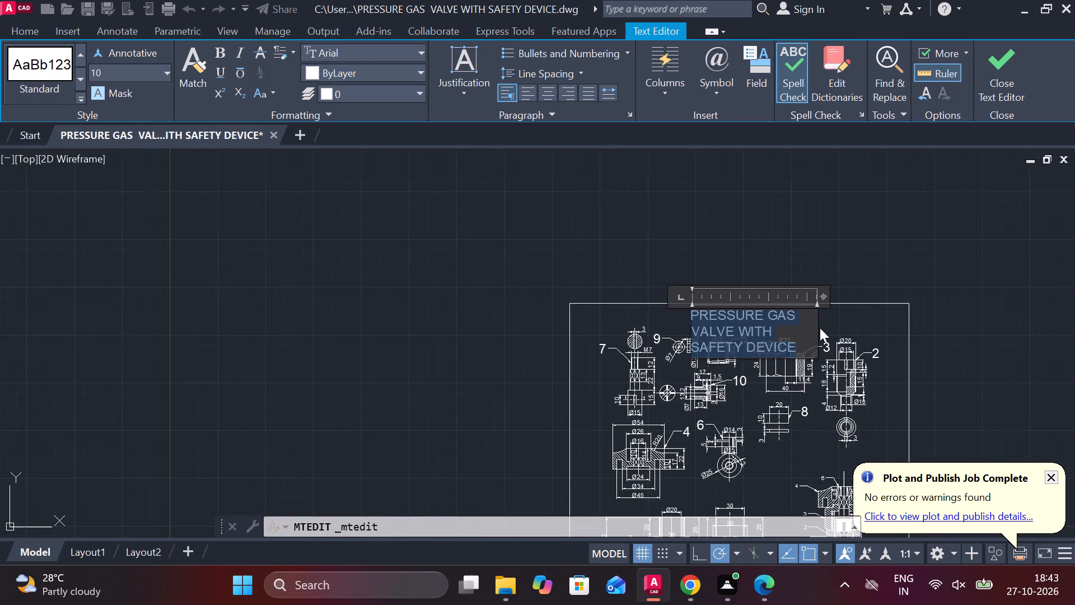
scroll(808, 323, up, 1)
drag(820, 320, 859, 320)
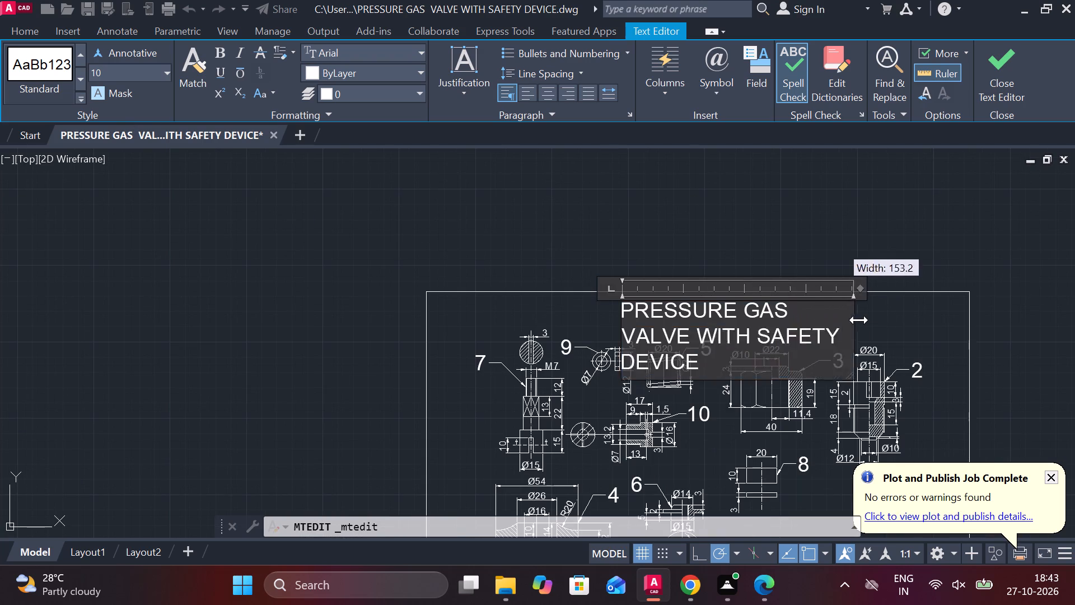
drag(859, 320, 972, 319)
middle_drag(972, 319, 919, 309)
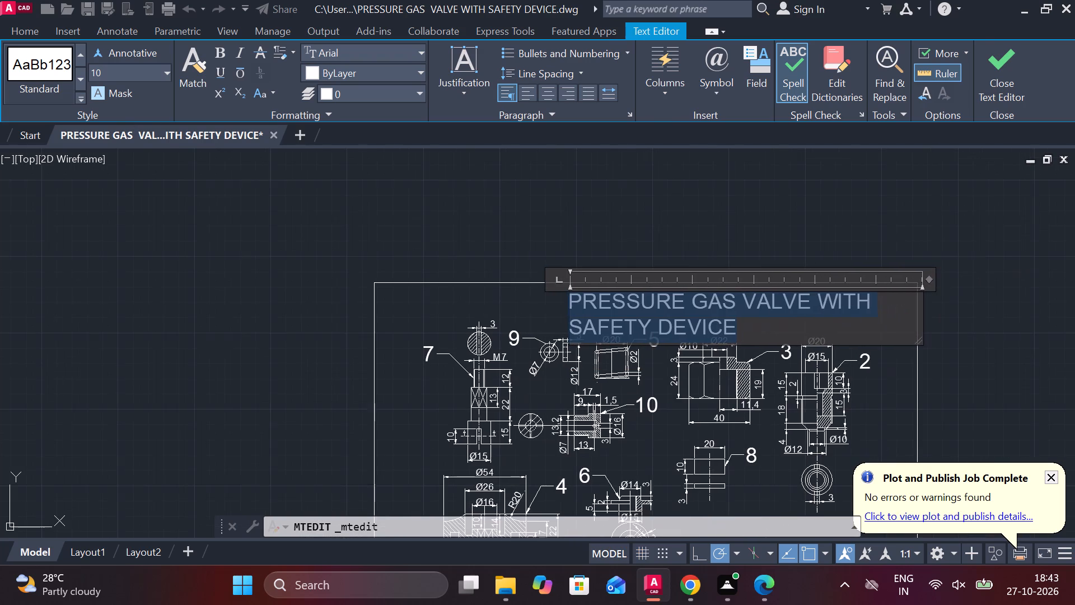
click(1000, 62)
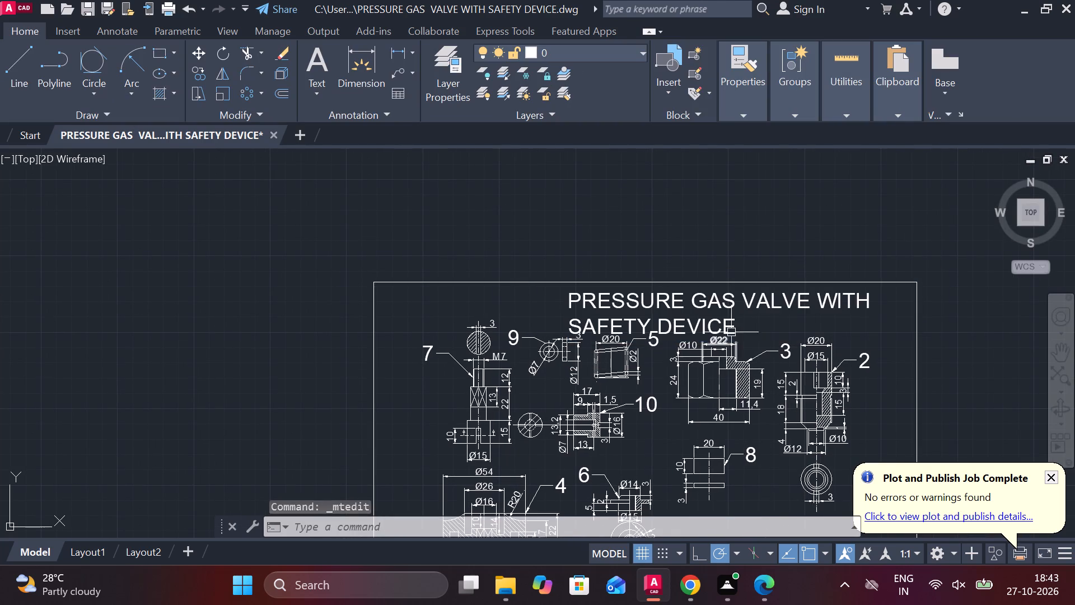
Set the title's text height to 8 and centre its paragraph alignment.
double_click(698, 296)
drag(739, 331, 728, 332)
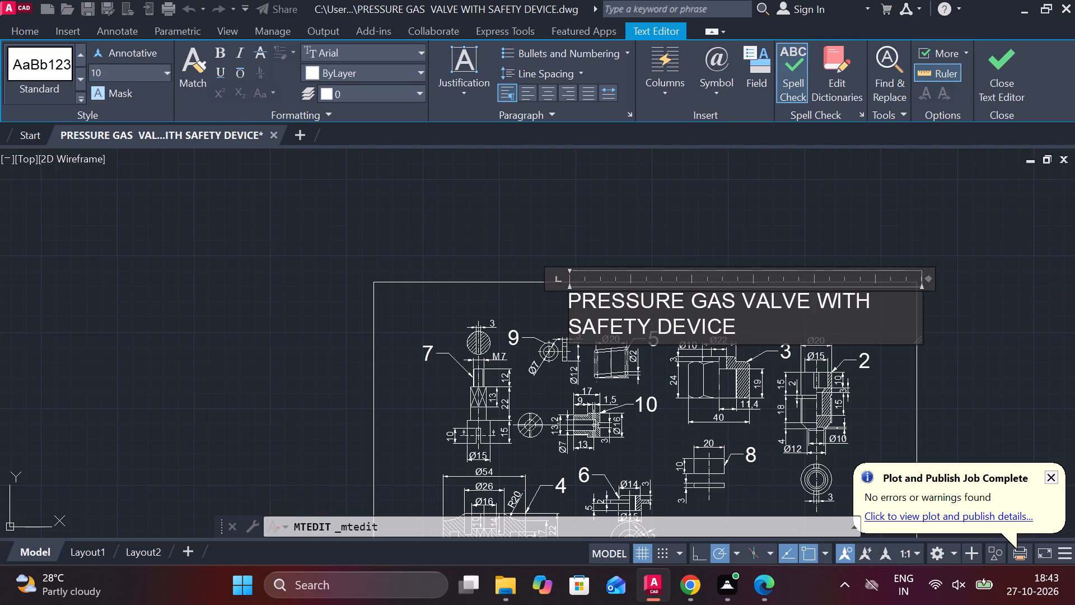
drag(728, 332, 570, 300)
click(119, 77)
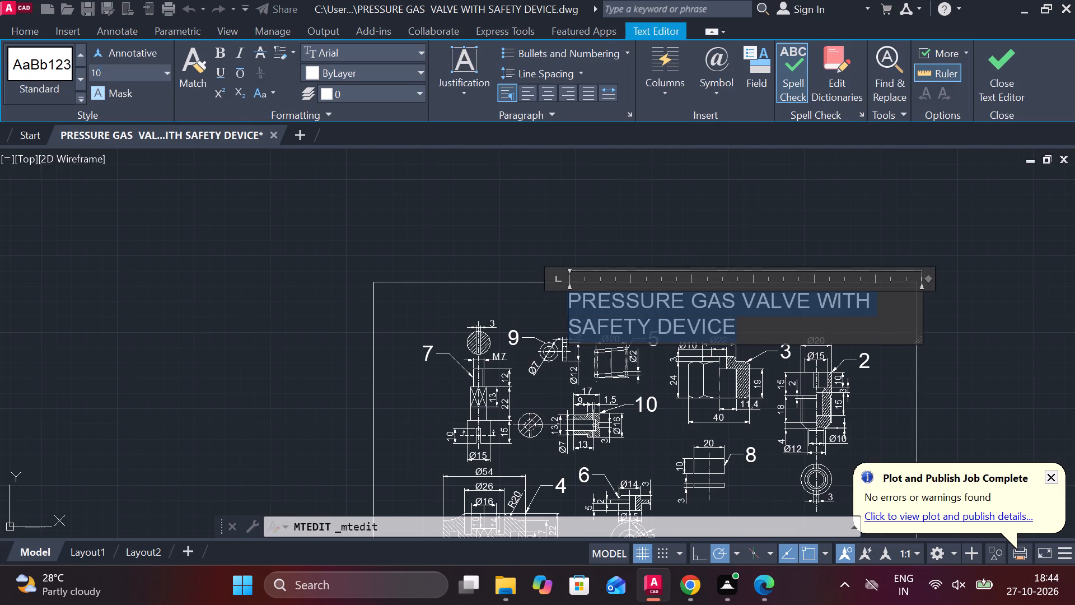
key(8)
key(Return)
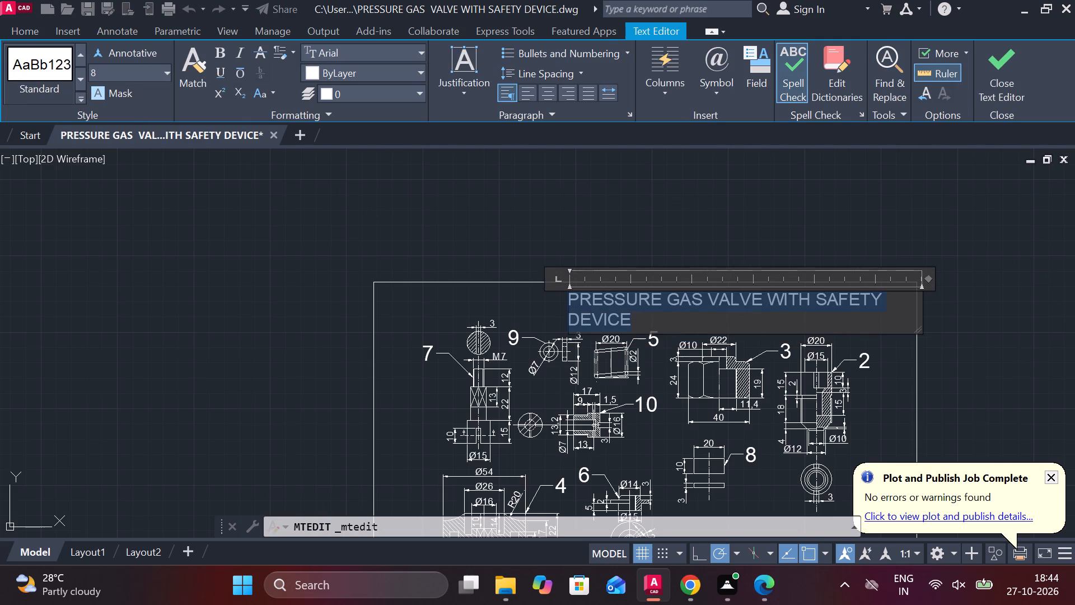
click(540, 94)
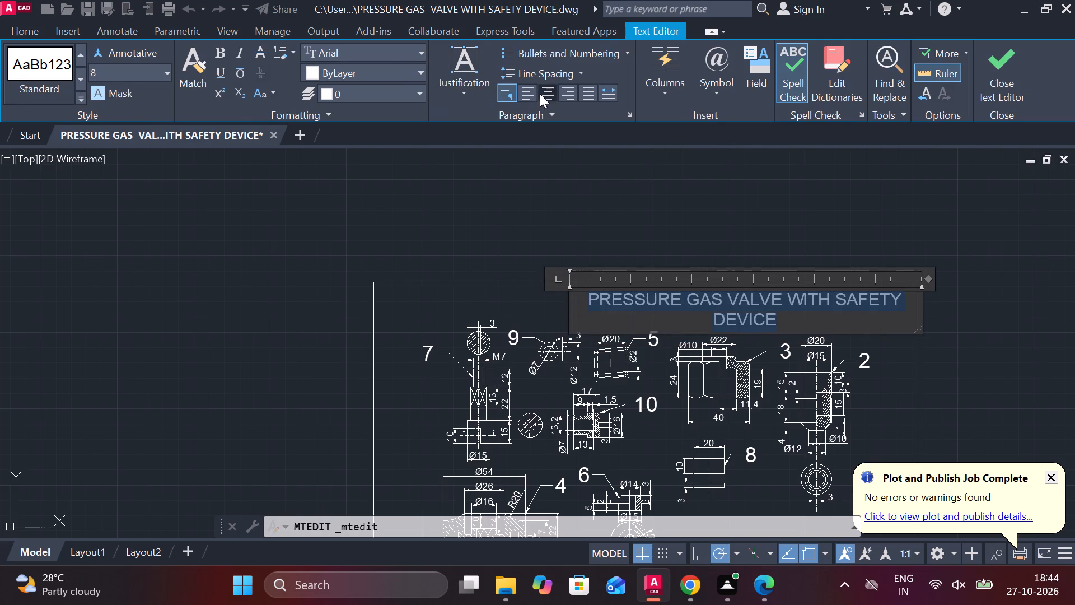
click(987, 75)
Stretch the border's top edge slightly upward to make more room for the title.
scroll(686, 325, up, 2)
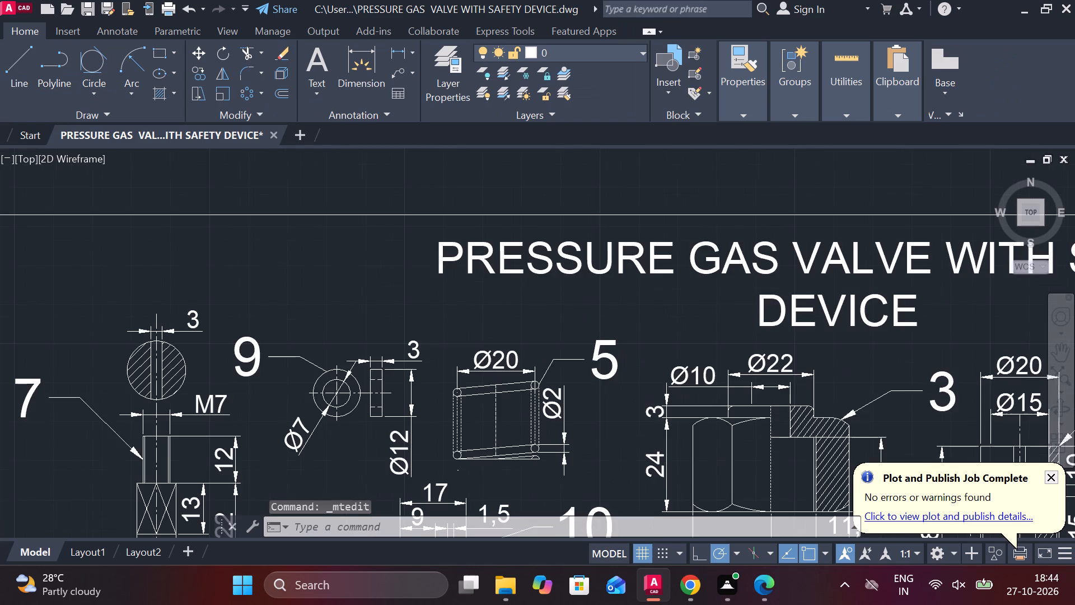
click(582, 218)
scroll(582, 218, down, 2)
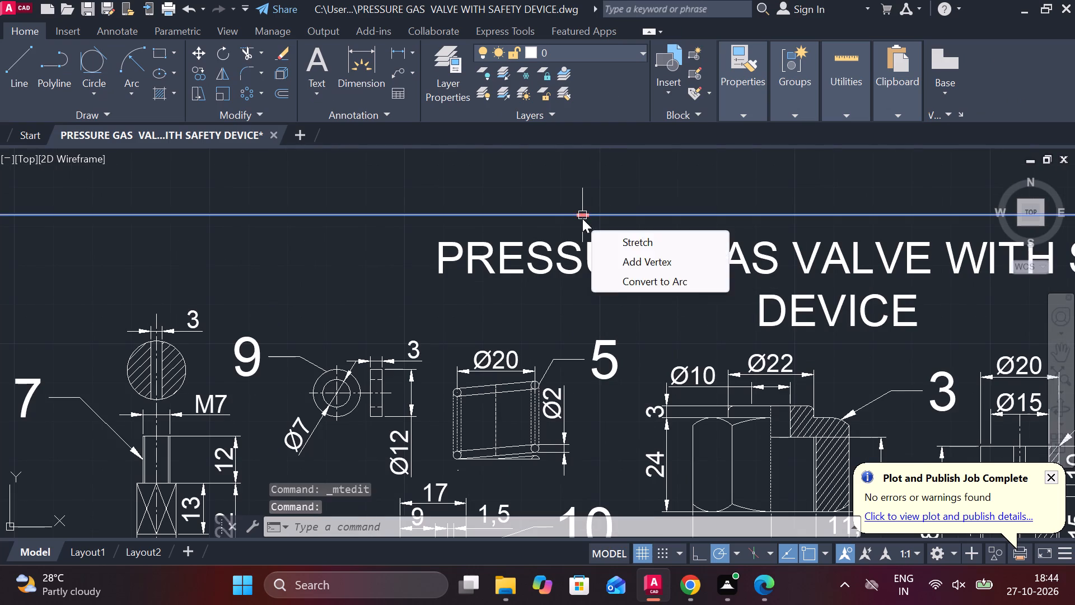
click(582, 216)
click(579, 170)
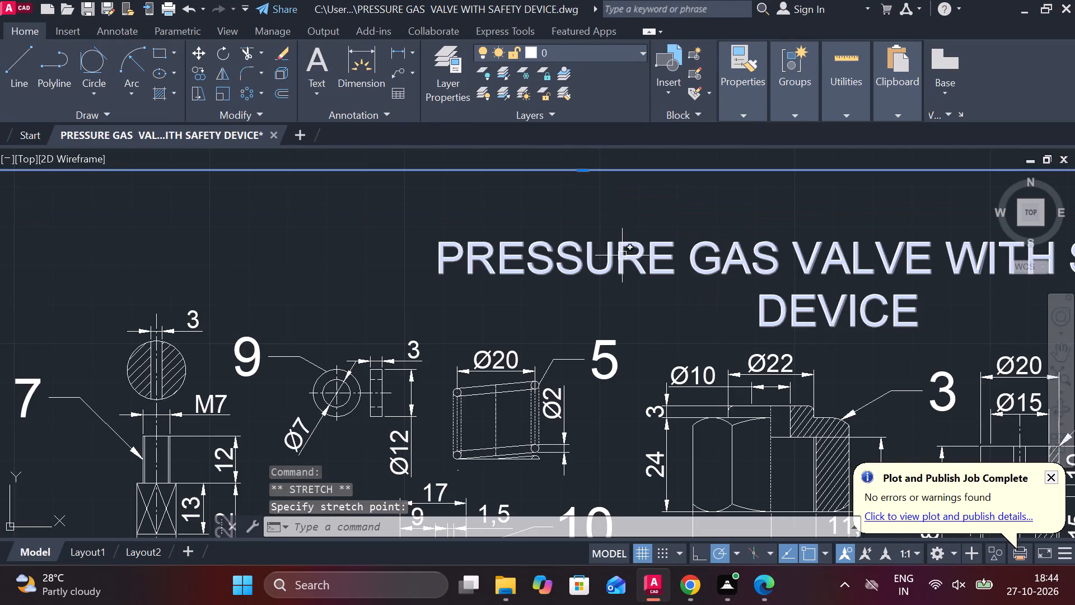
scroll(622, 256, down, 1)
key(Escape)
Move the title left and slightly up so it sits roughly centred beneath the border's top edge.
click(580, 252)
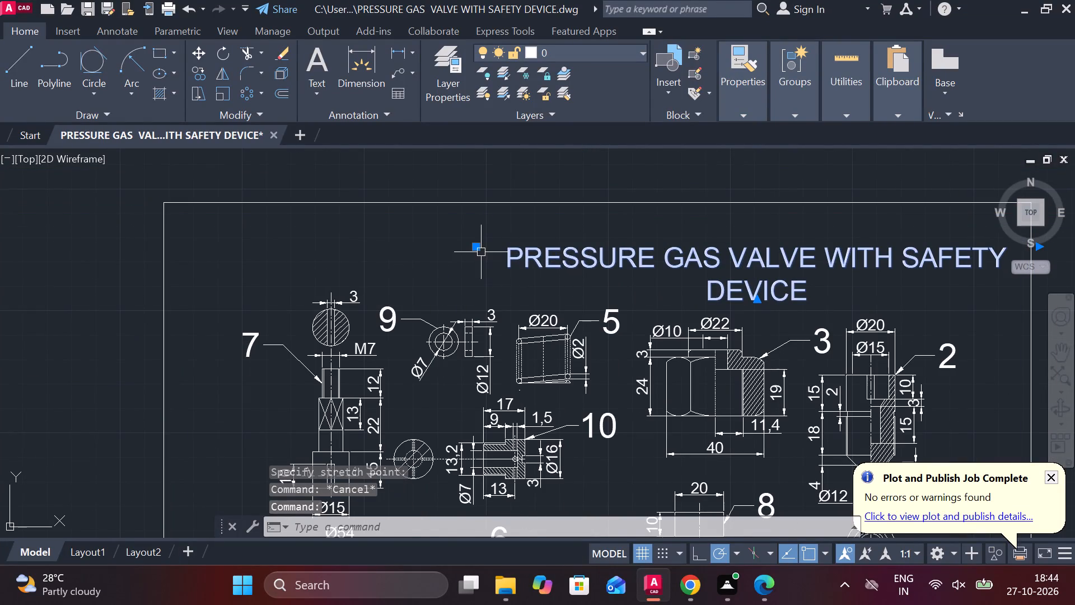
click(475, 249)
click(324, 223)
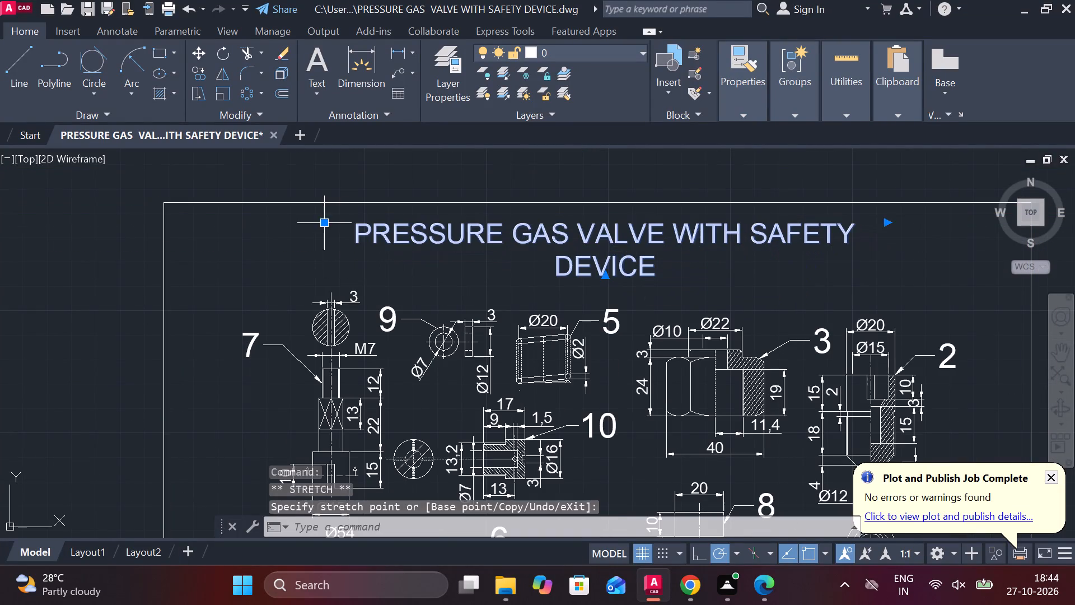
scroll(507, 234, down, 2)
key(Escape)
middle_drag(755, 345, 730, 276)
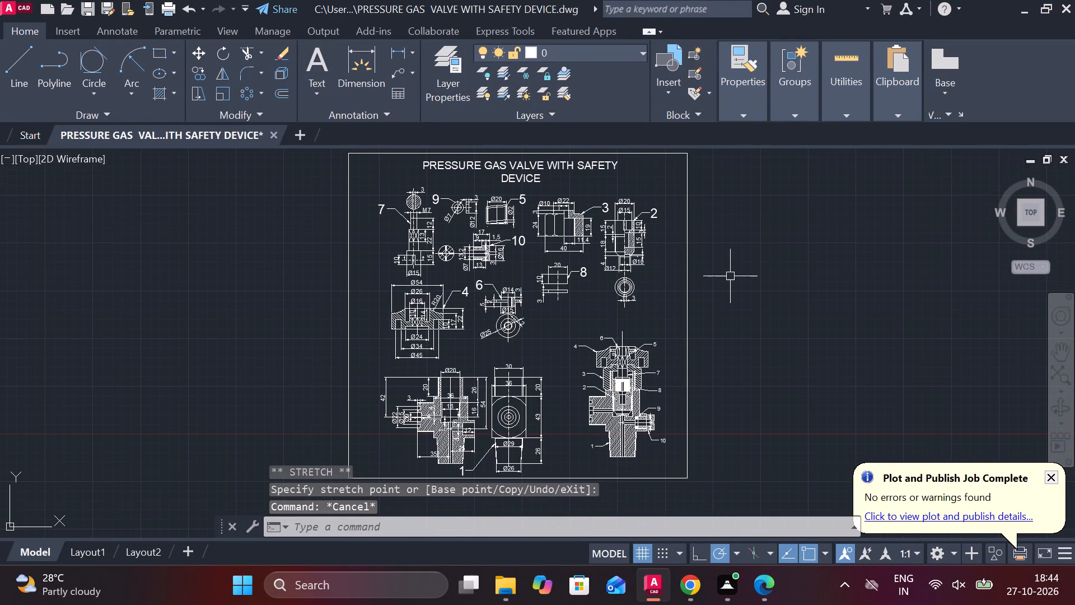
Save the pressure gas valve drawing under its existing file name.
key(ctrl+s)
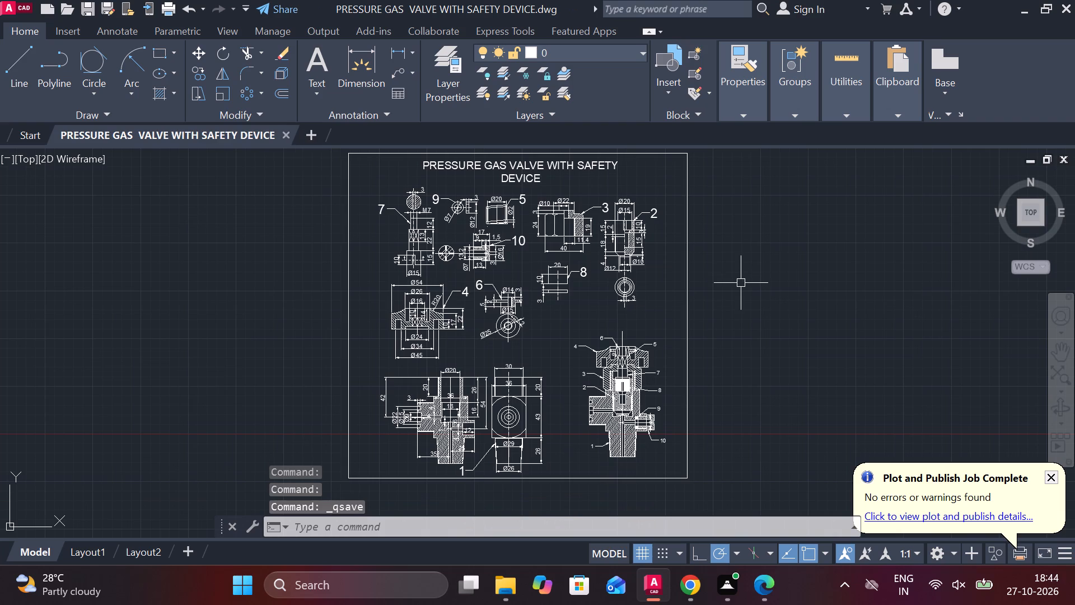
text(LO)
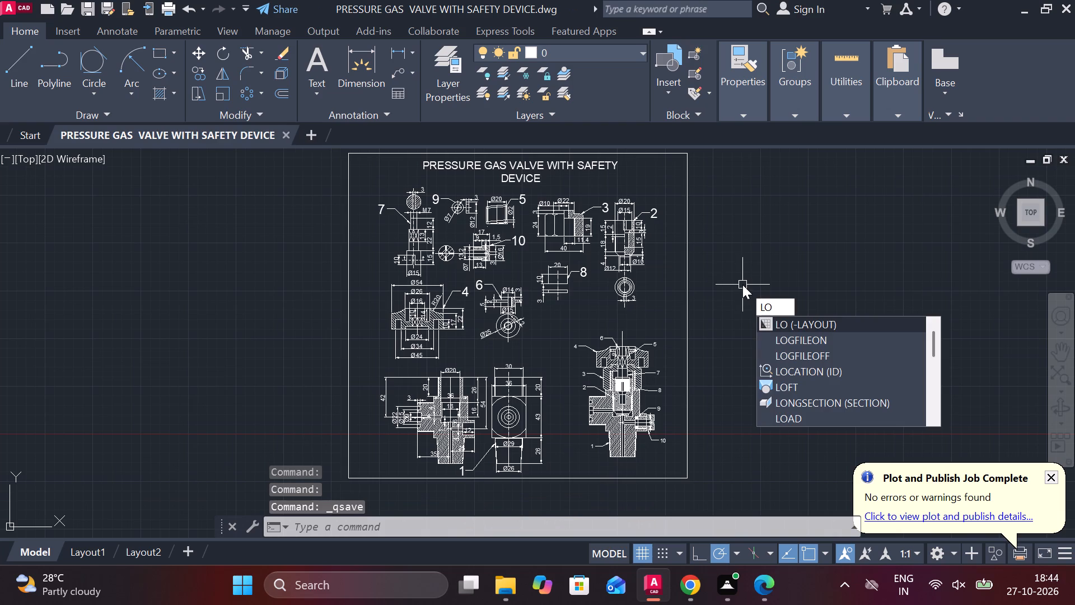
click(822, 356)
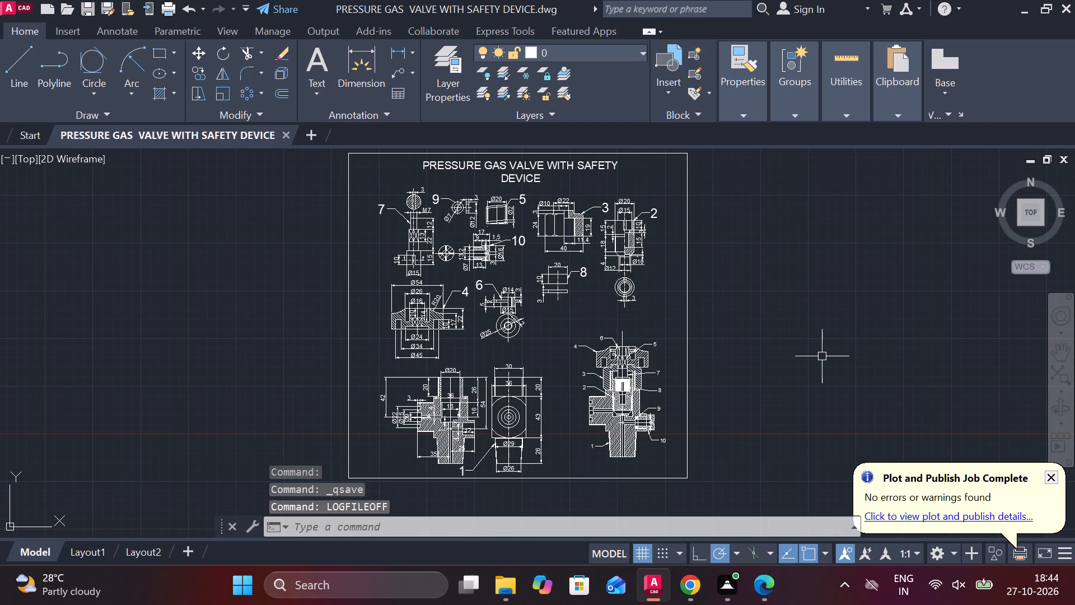
key(ctrl+s)
Plot the drawing to a PDF file with DWG To PDF.pc3 in landscape orientation, using a window around the whole border as plot area.
text(PLOT)
click(872, 391)
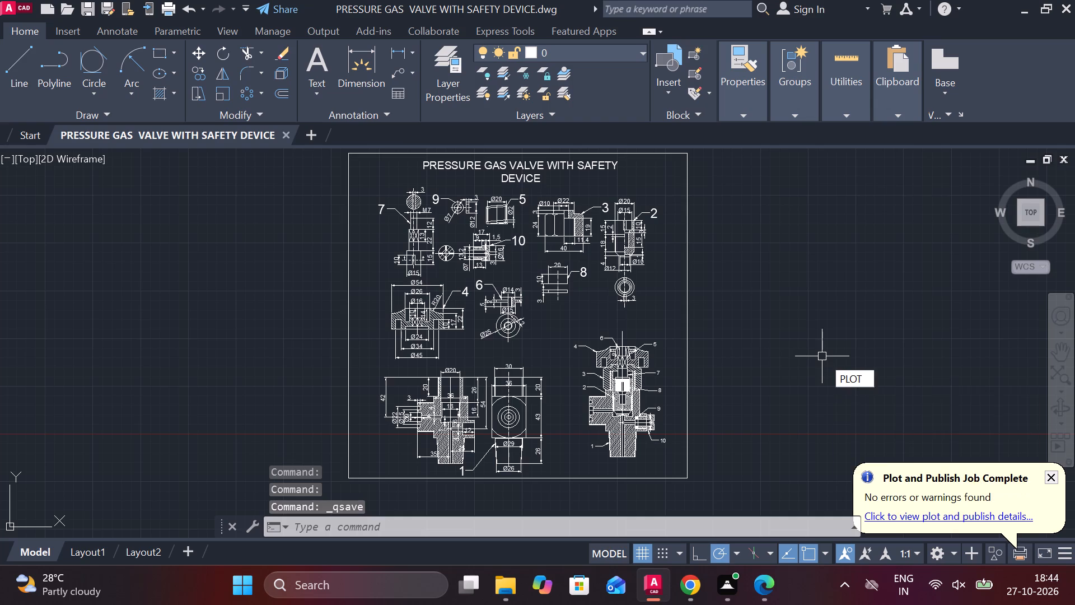
click(360, 173)
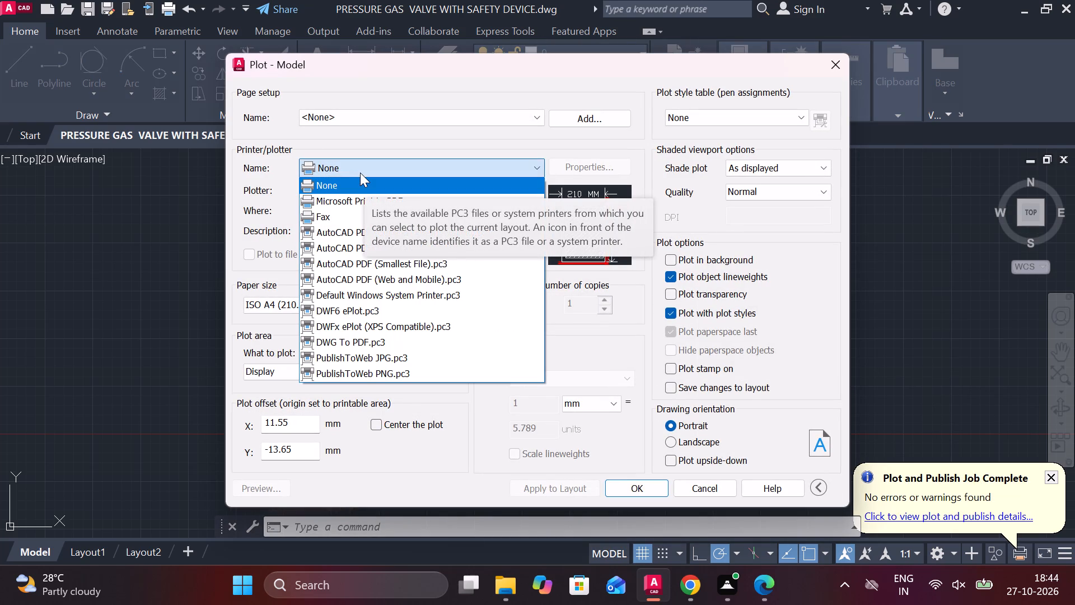
click(401, 342)
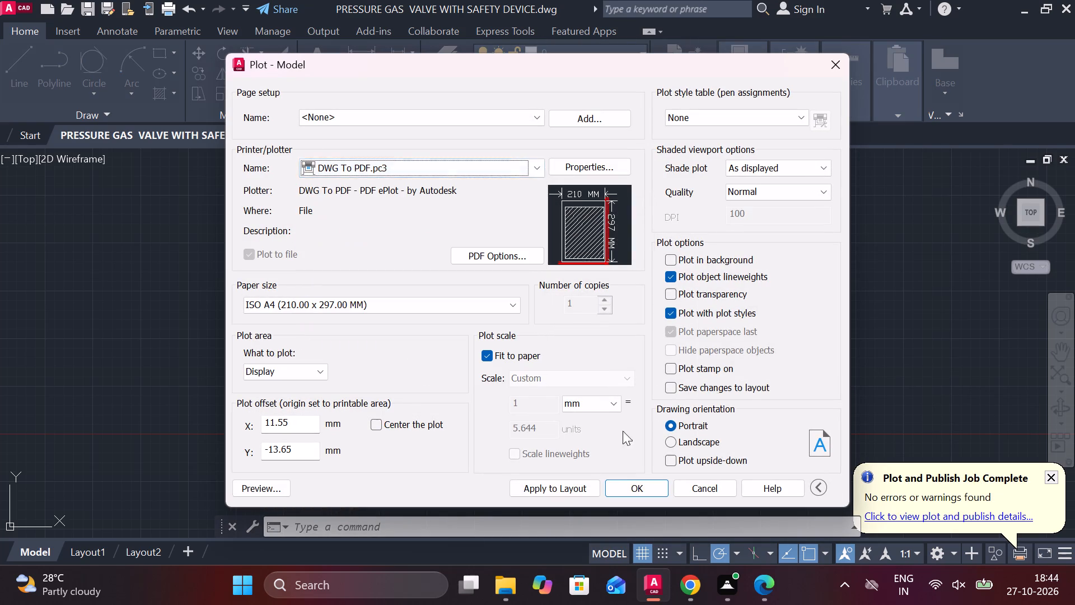
click(671, 440)
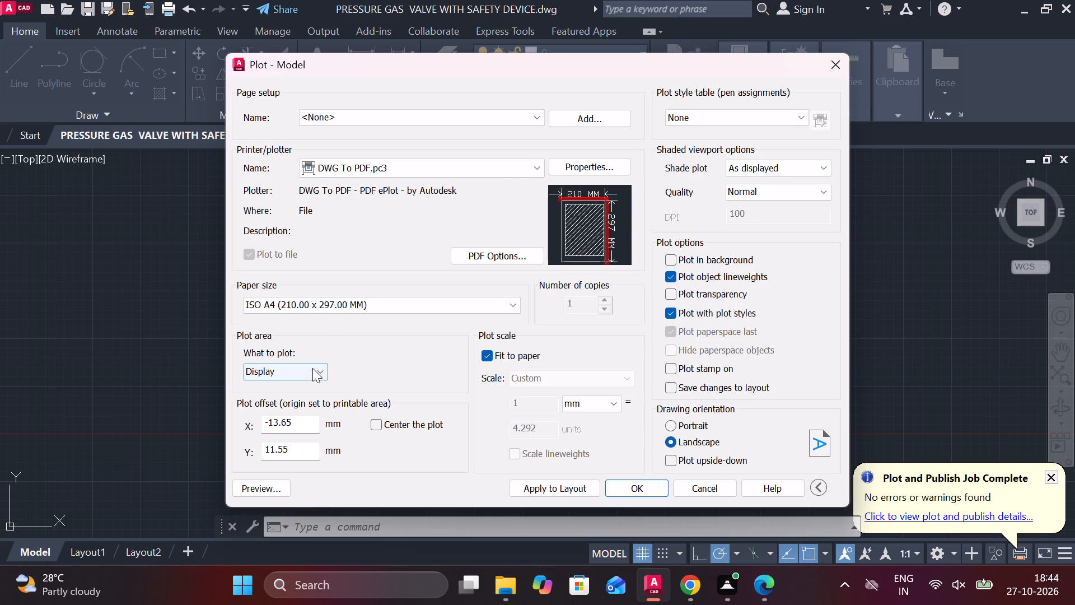
click(312, 368)
click(297, 417)
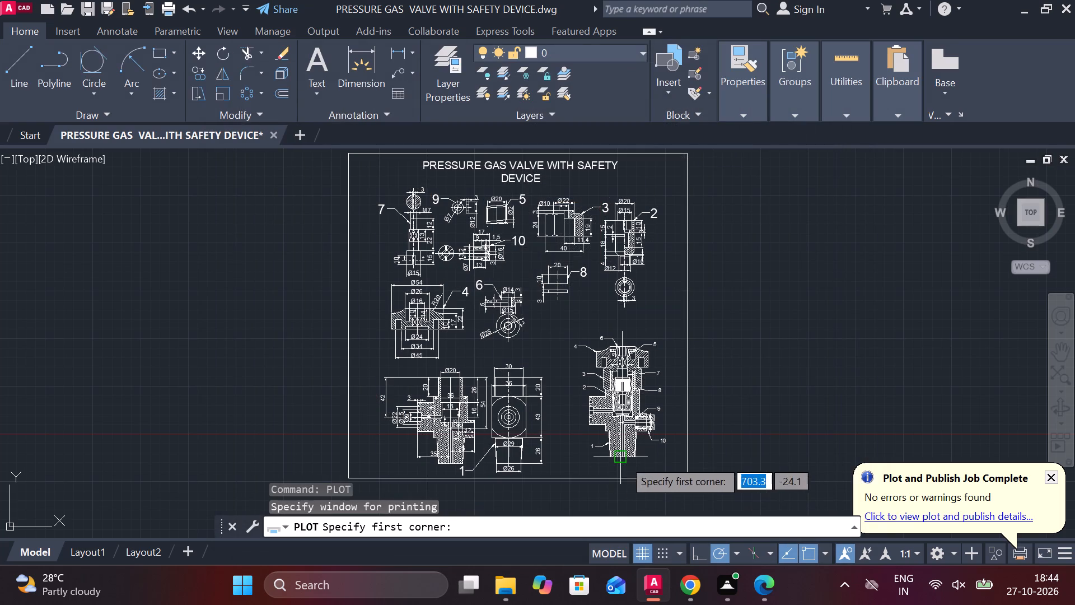
scroll(685, 419, down, 1)
click(454, 232)
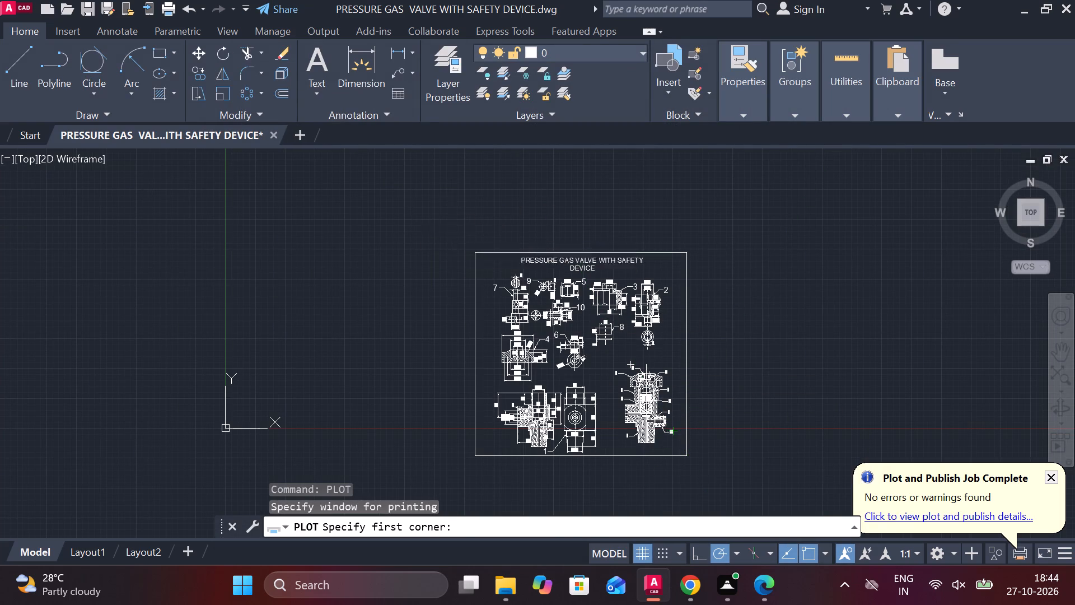
click(712, 472)
click(657, 482)
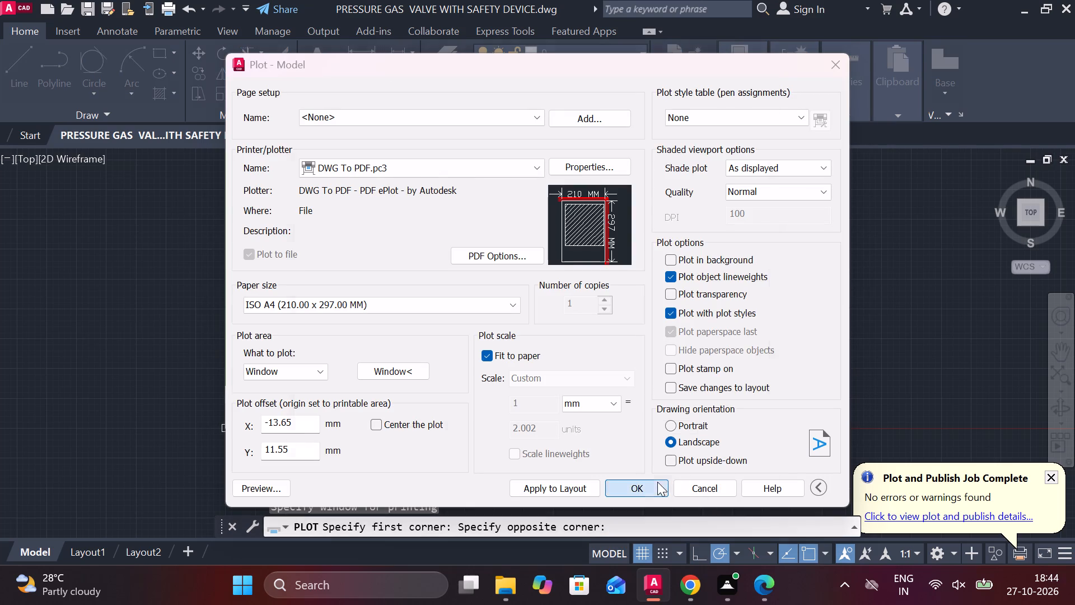
click(746, 448)
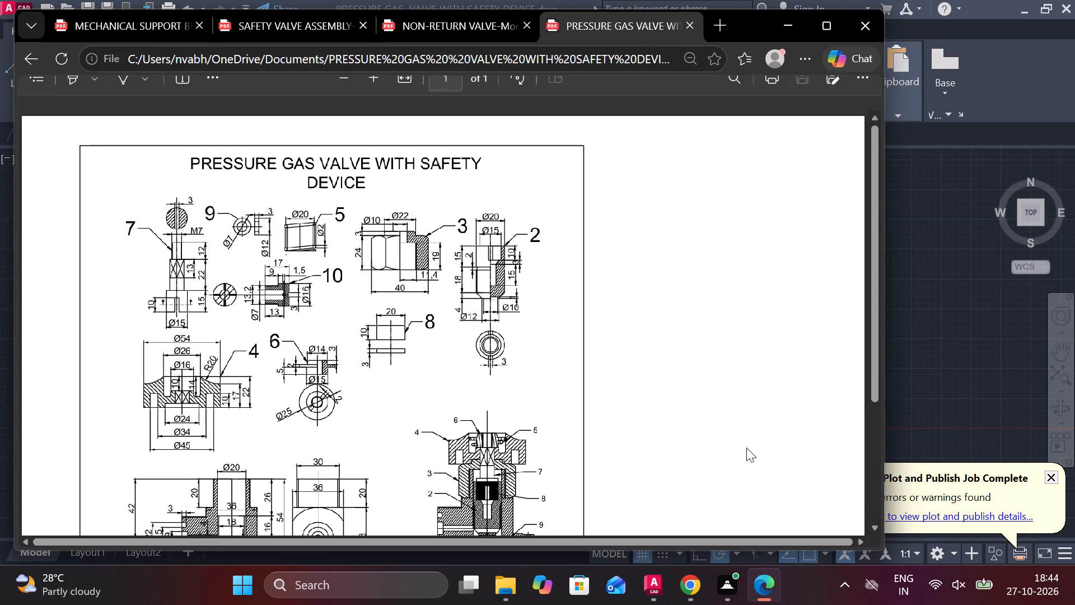
Check the plotted PDF in Microsoft Edge, from the title down to the bottom border.
scroll(522, 402, down, 2)
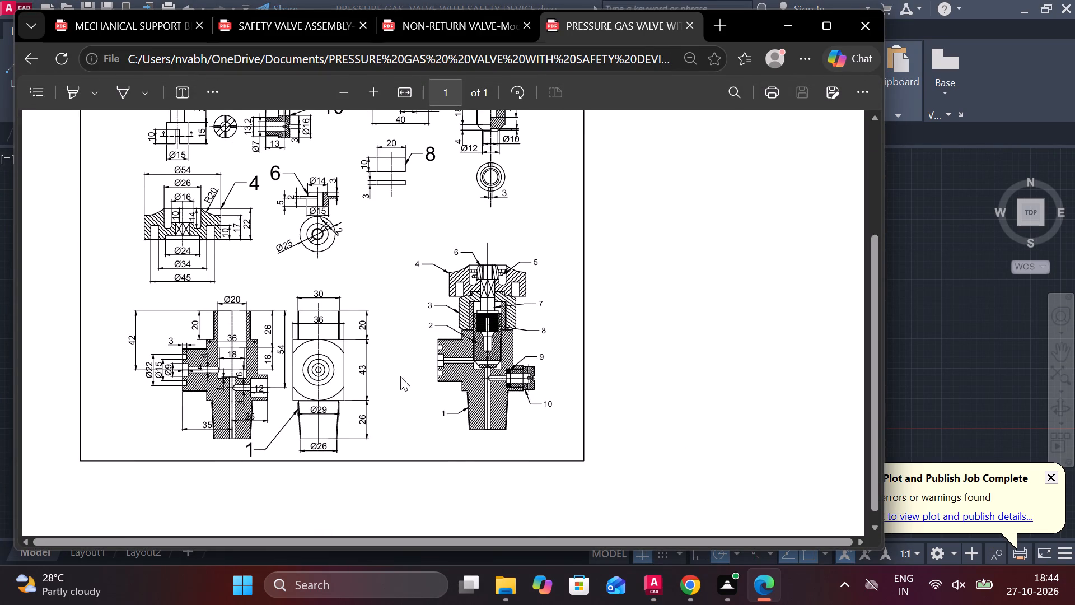
middle_drag(403, 373, 540, 401)
scroll(461, 386, up, 2)
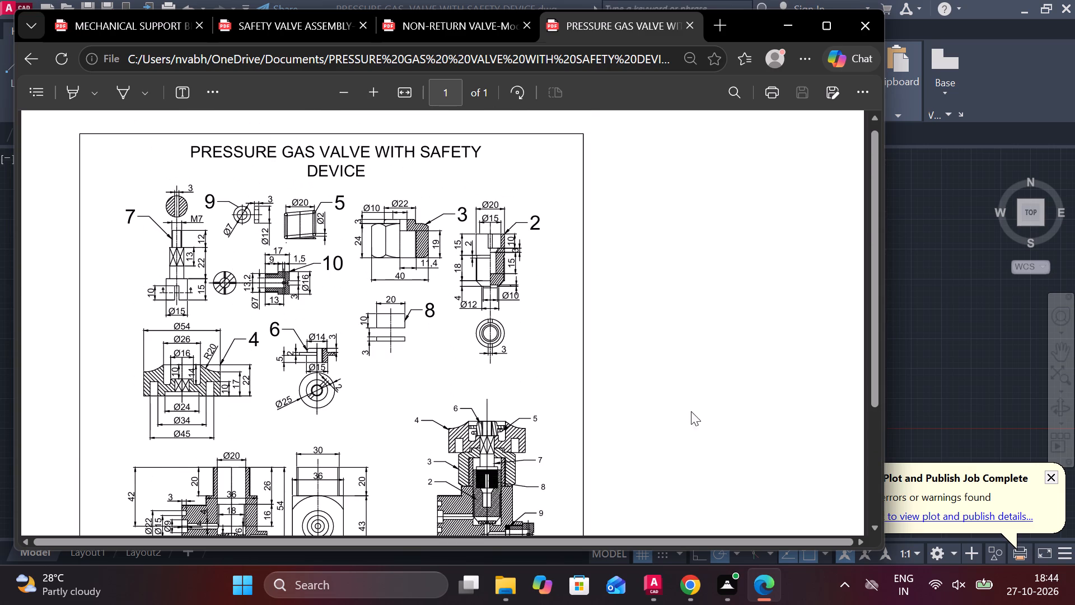